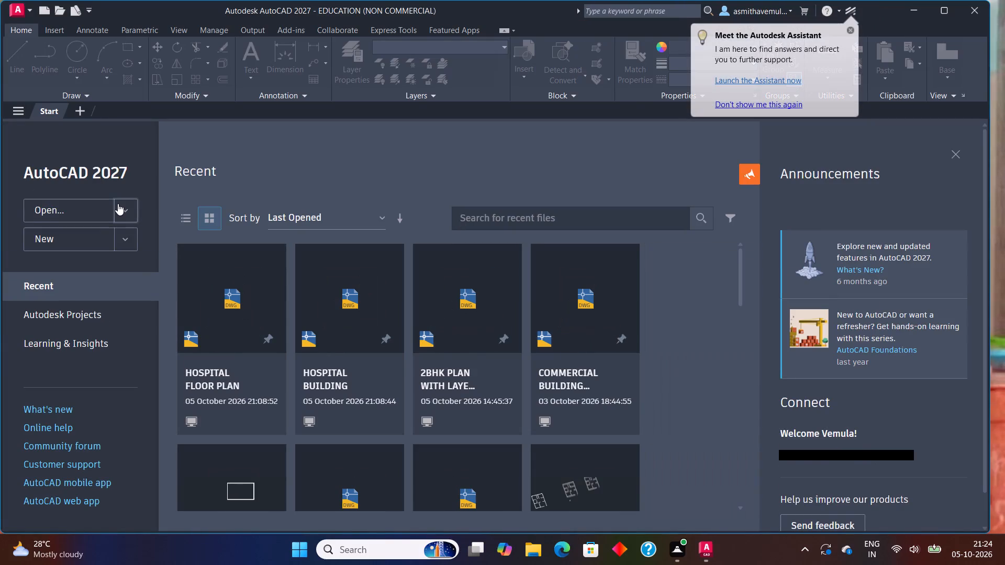
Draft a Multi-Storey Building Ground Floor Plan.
Create a new blank drawing.
{"action": "left_click", "coordinate": [65, 235]}
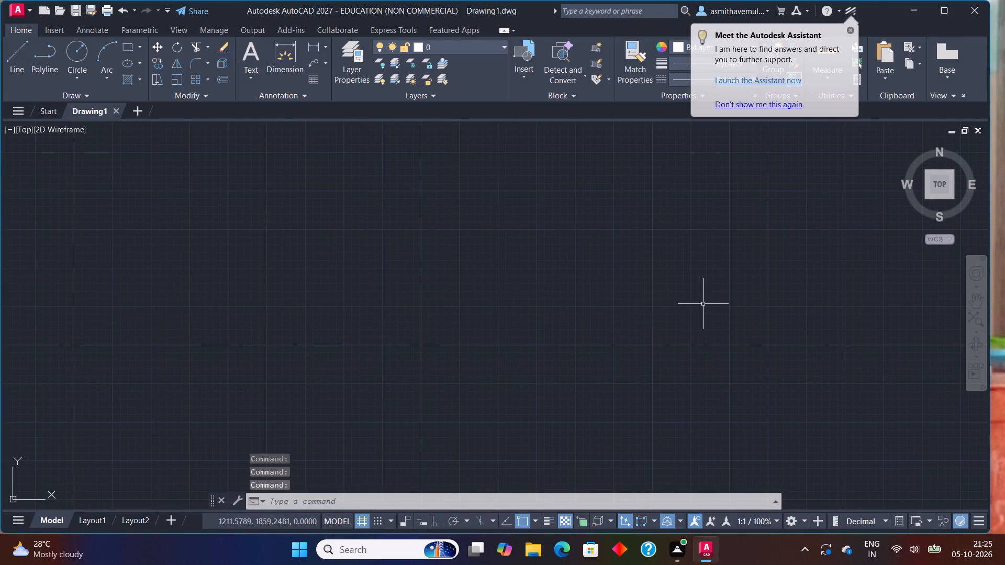
Configure the drawing units to Engineering length with 0'-0.0" precision and an insertion scale of inches.
{"action": "type", "text": "UNI"}
{"action": "type", "text": "TS"}
{"action": "key", "text": "Return"}
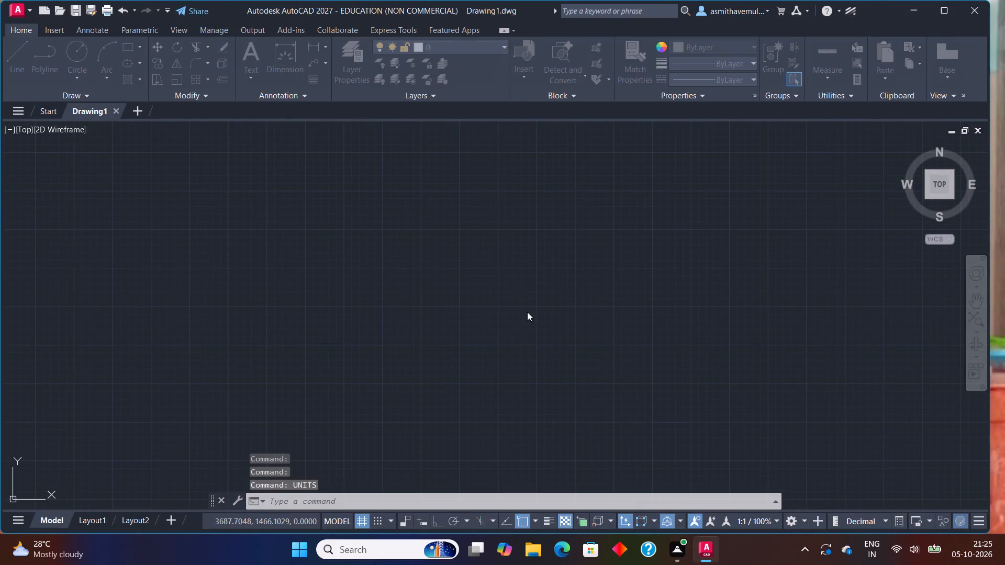
{"action": "left_click", "coordinate": [478, 182]}
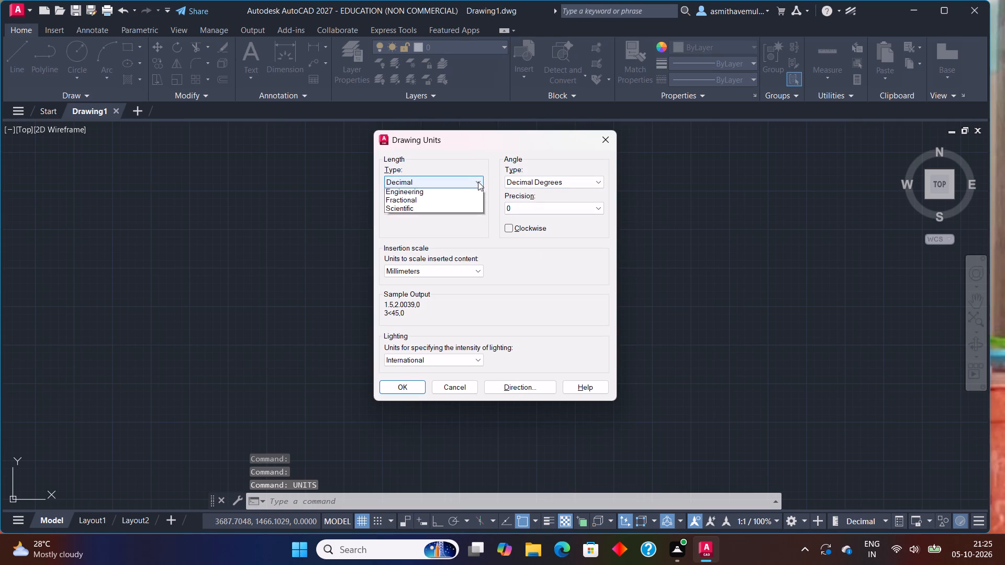
{"action": "left_click", "coordinate": [468, 208]}
{"action": "left_click", "coordinate": [468, 207]}
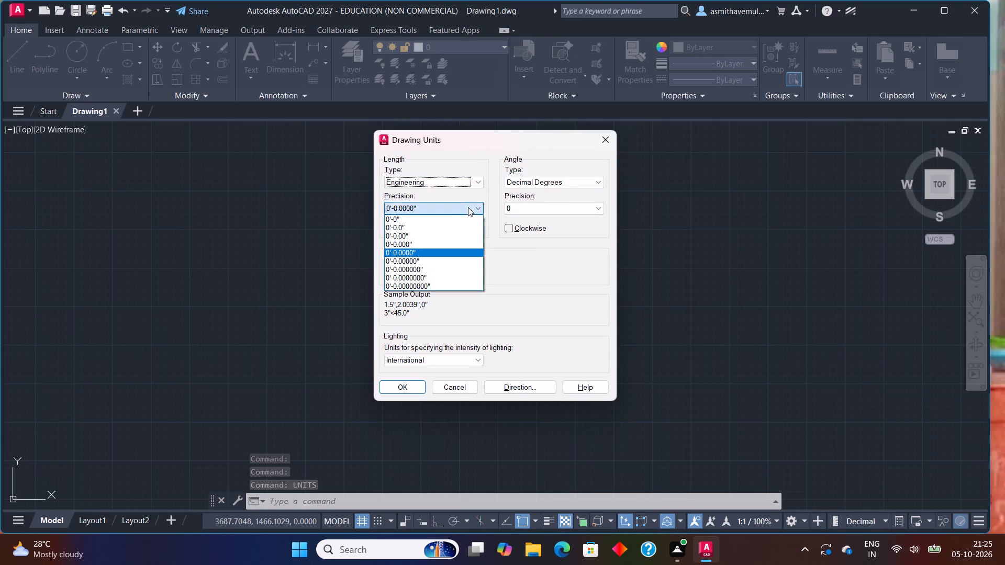
{"action": "left_click", "coordinate": [467, 229]}
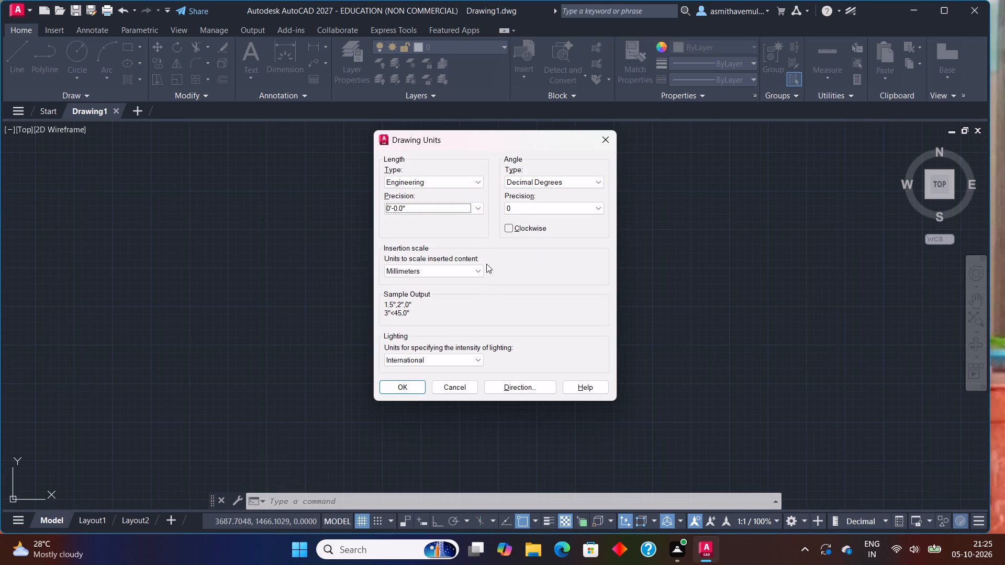
{"action": "left_click", "coordinate": [403, 386]}
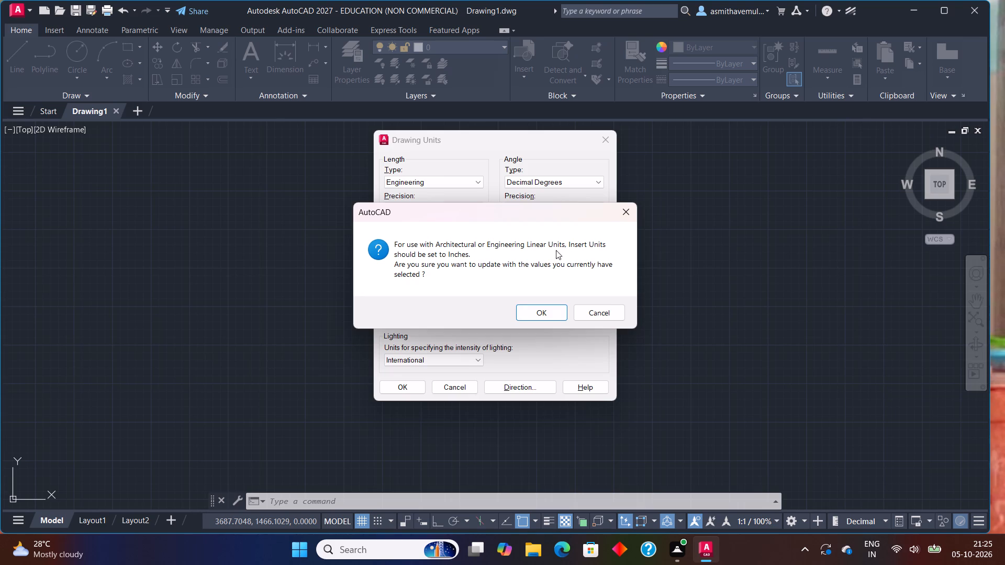
{"action": "left_click", "coordinate": [626, 211]}
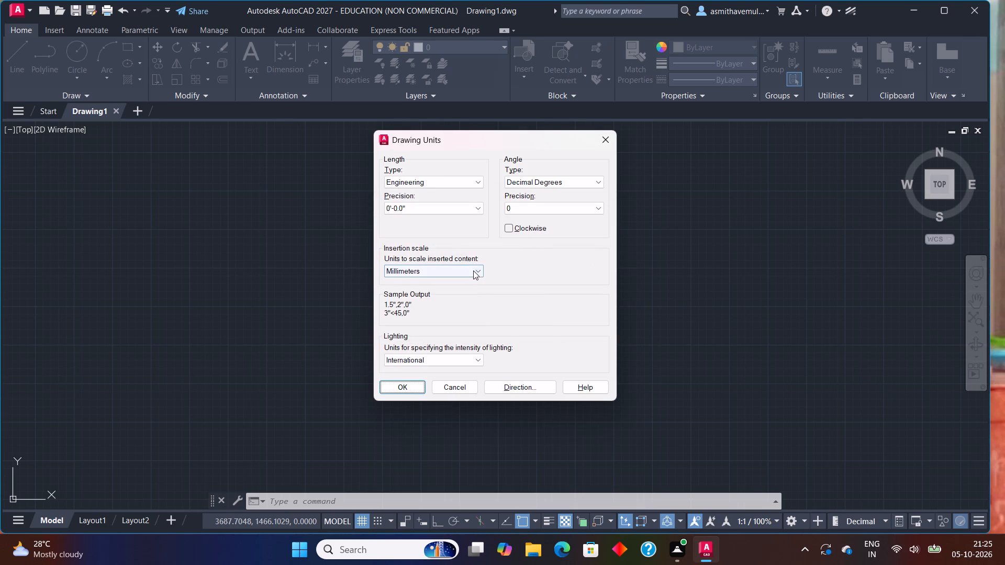
{"action": "left_click", "coordinate": [474, 273]}
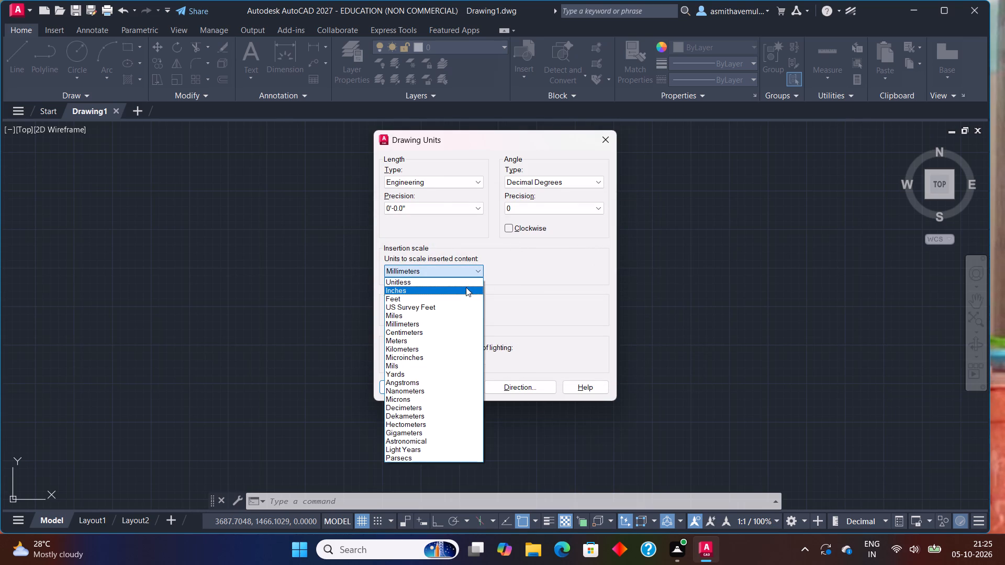
{"action": "left_click", "coordinate": [466, 286]}
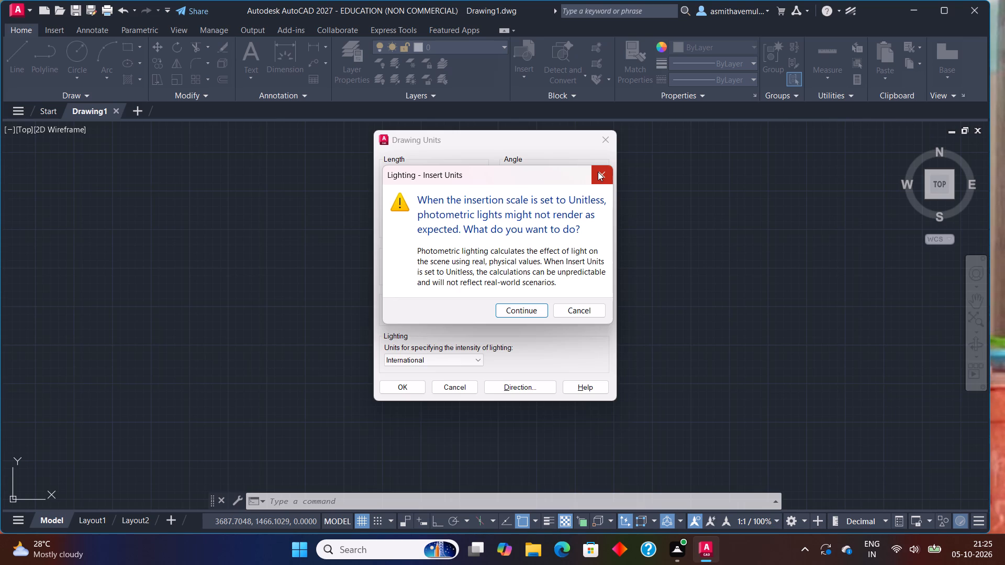
{"action": "left_click", "coordinate": [598, 172]}
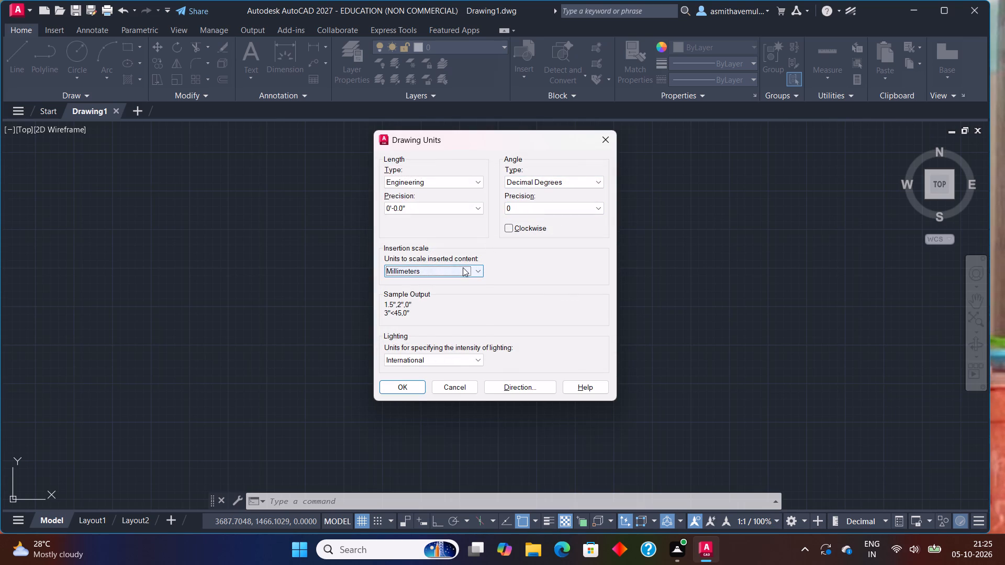
{"action": "left_click", "coordinate": [466, 269]}
{"action": "left_click", "coordinate": [460, 293]}
{"action": "left_click", "coordinate": [412, 383]}
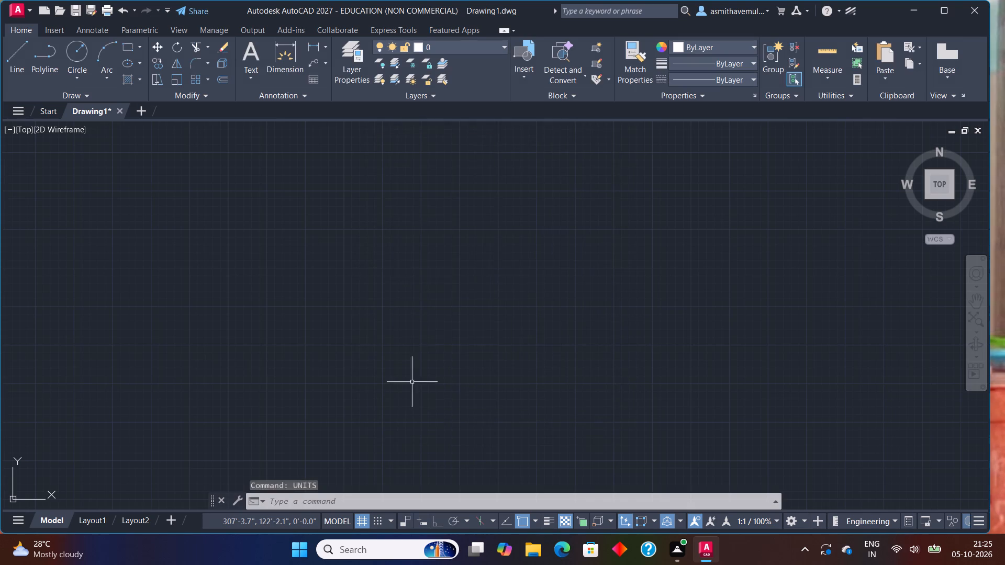
Modify the ISO-25 dimension style's primary units to Engineering format with 0'-0.0" precision.
{"action": "key", "text": "d"}
{"action": "key", "text": "Return"}
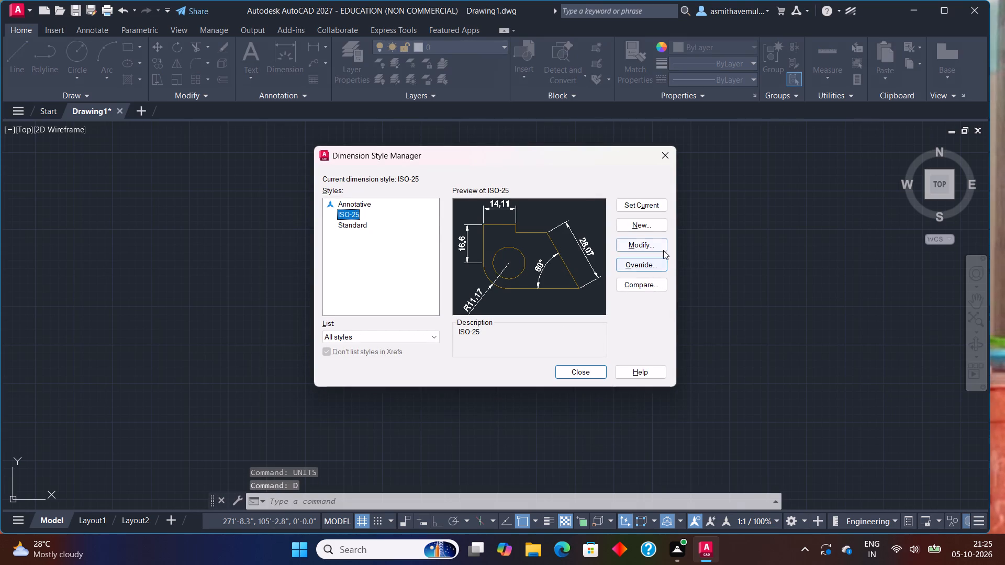
{"action": "left_click", "coordinate": [662, 247]}
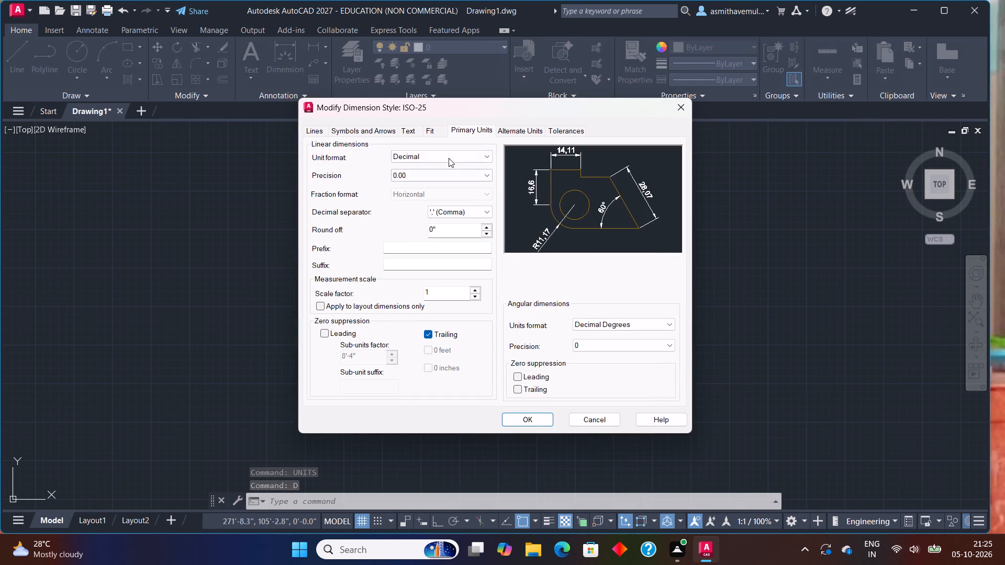
{"action": "left_click", "coordinate": [444, 155]}
{"action": "left_click", "coordinate": [443, 182]}
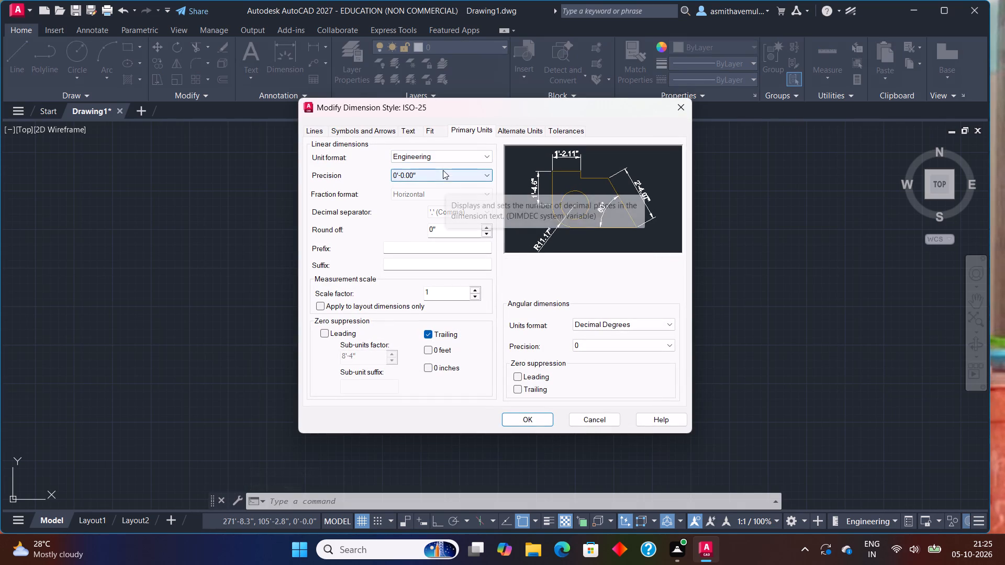
{"action": "left_click", "coordinate": [443, 176]}
{"action": "left_click", "coordinate": [440, 189]}
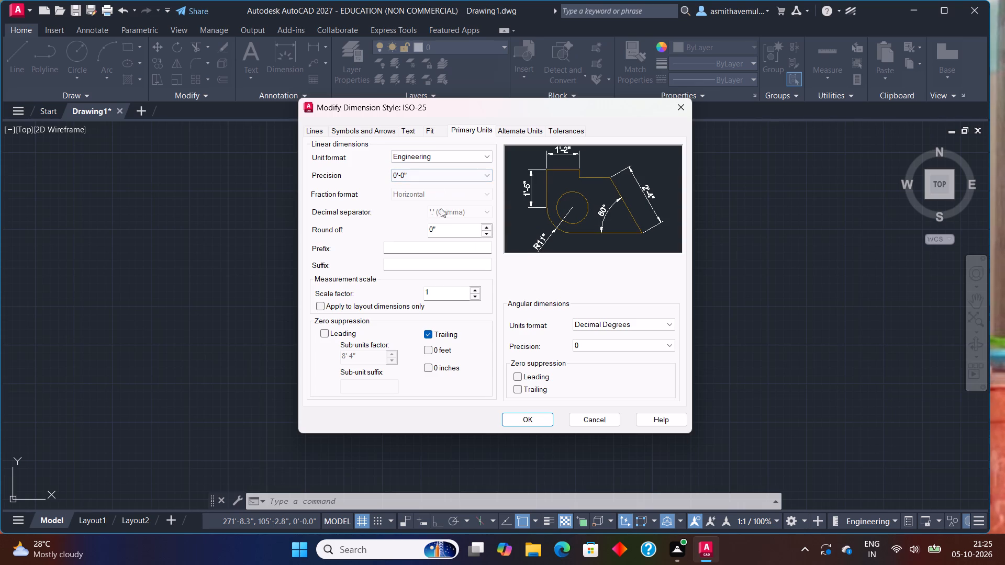
{"action": "left_click", "coordinate": [455, 176]}
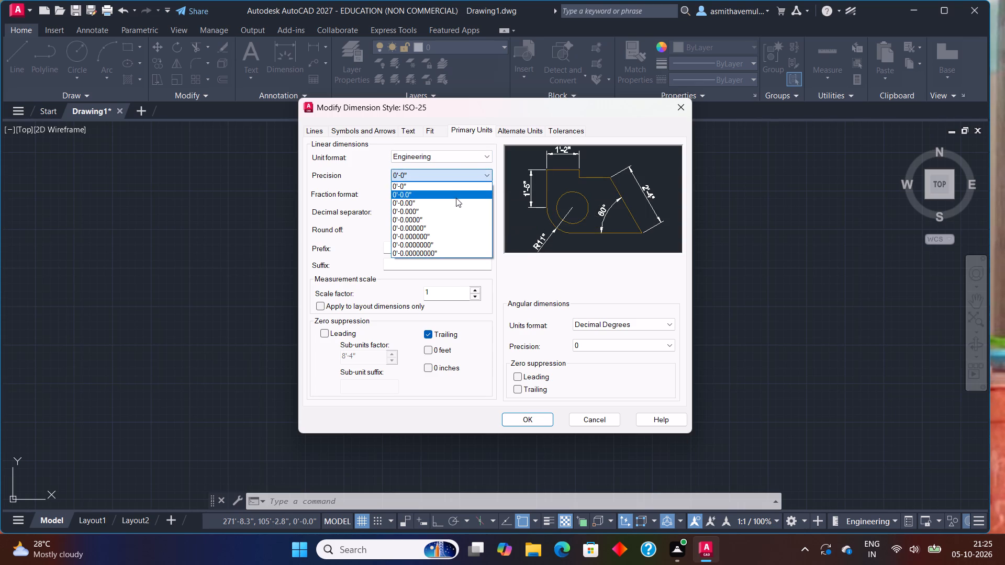
{"action": "left_click", "coordinate": [456, 198]}
{"action": "left_click", "coordinate": [471, 133]}
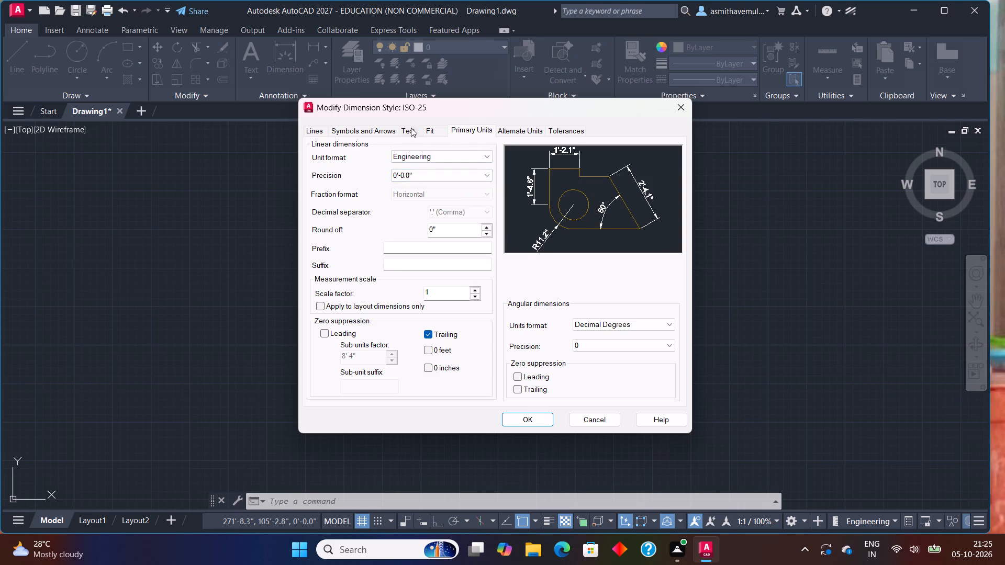
Set the ISO-25 dimension text height to 1' and make that style current.
{"action": "left_click", "coordinate": [410, 128]}
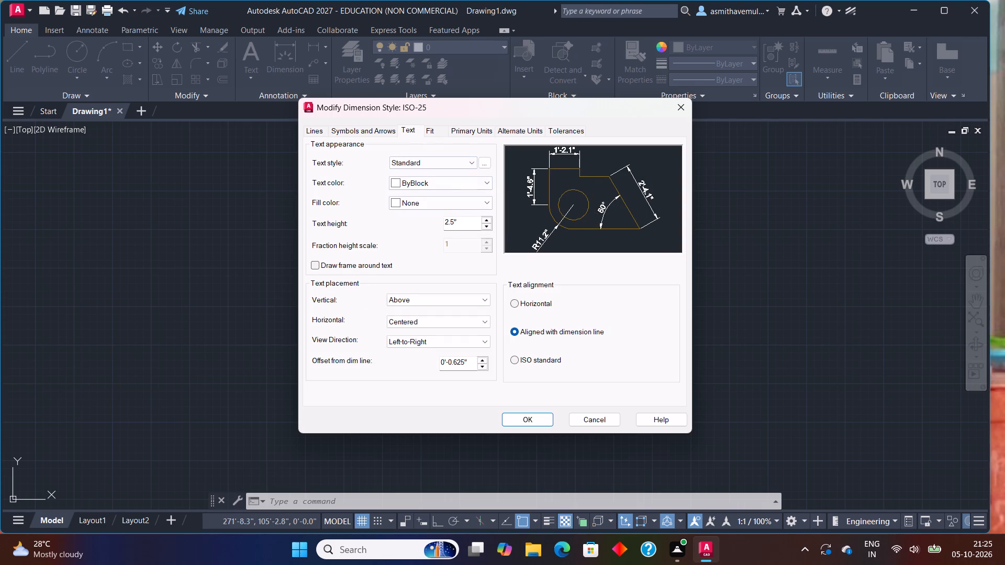
{"action": "left_click", "coordinate": [463, 227]}
{"action": "key", "text": "BackSpace"}
{"action": "key", "text": "BackSpace"}
{"action": "key", "text": "BackSpace"}
{"action": "key", "text": "BackSpace"}
{"action": "key", "text": "1"}
{"action": "key", "text": "apostrophe"}
{"action": "left_click", "coordinate": [536, 417]}
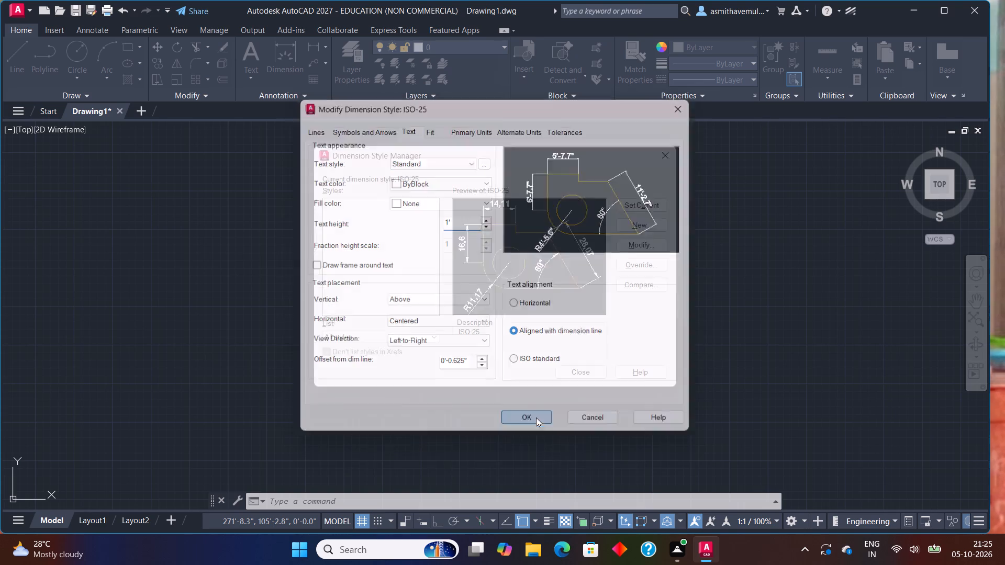
{"action": "left_click", "coordinate": [651, 207]}
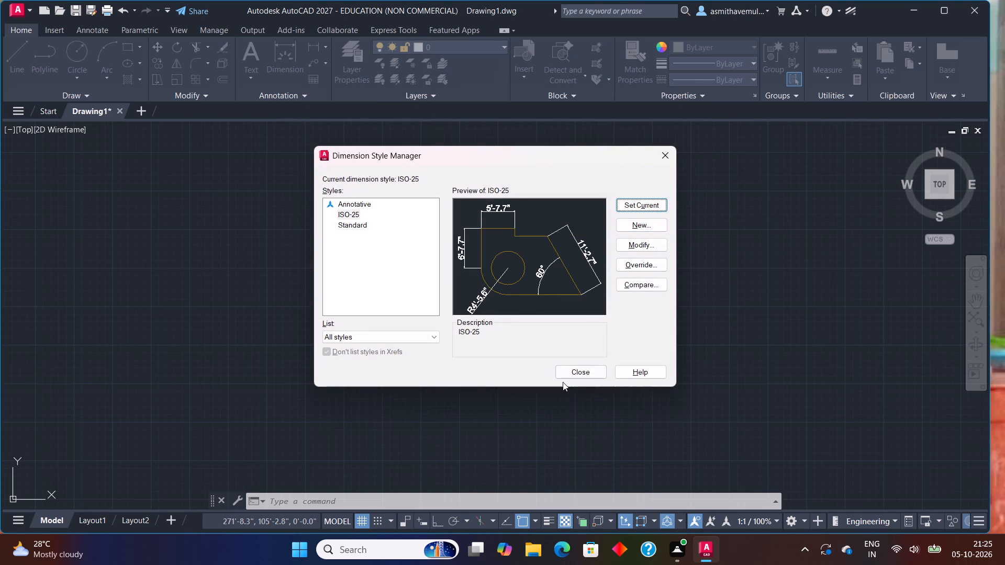
{"action": "left_click", "coordinate": [571, 371]}
Draw a rectangle 51'6" long and 74'9" wide in the empty drawing as the building outline.
{"action": "scroll", "coordinate": [585, 351], "scroll_direction": "down", "scroll_amount": 2}
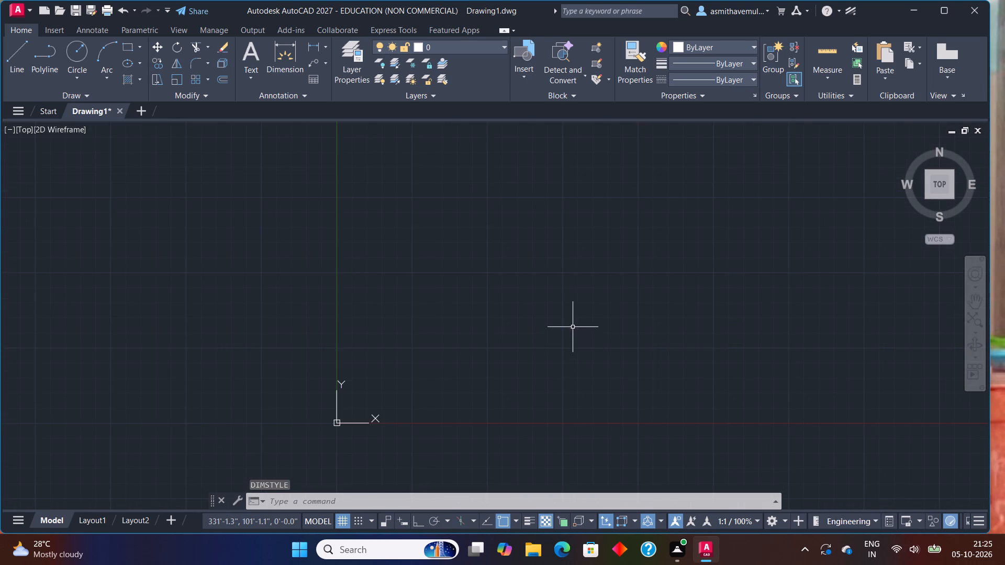
{"action": "middle_click_drag", "start_coordinate": [573, 322], "coordinate": [460, 321]}
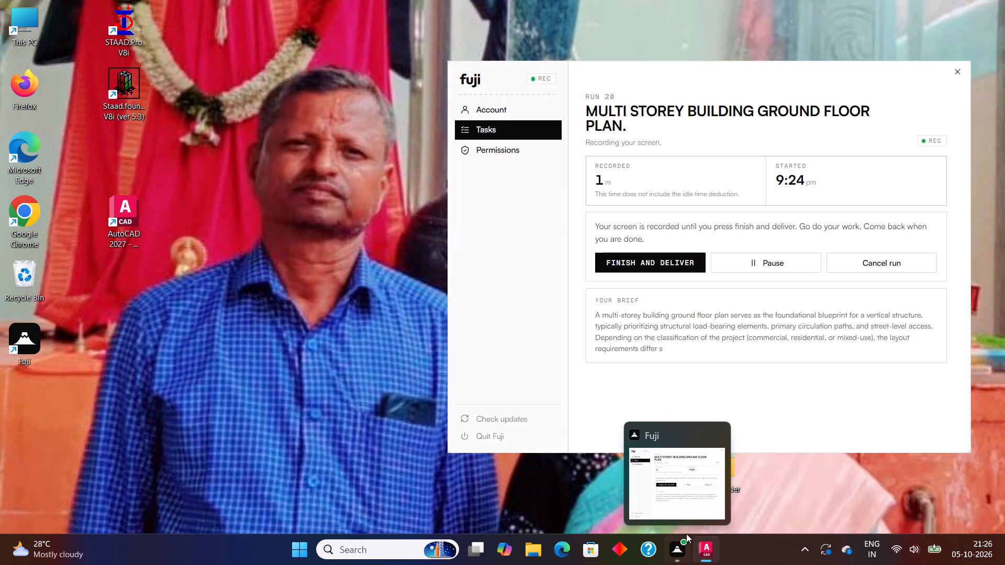
{"action": "type", "text": "REC"}
{"action": "key", "text": "Return"}
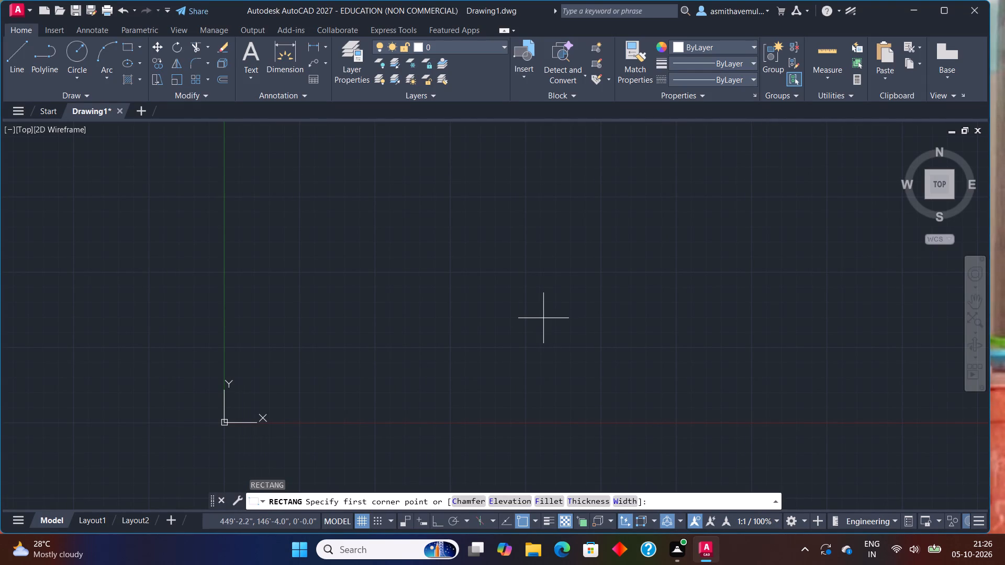
{"action": "left_click", "coordinate": [353, 390]}
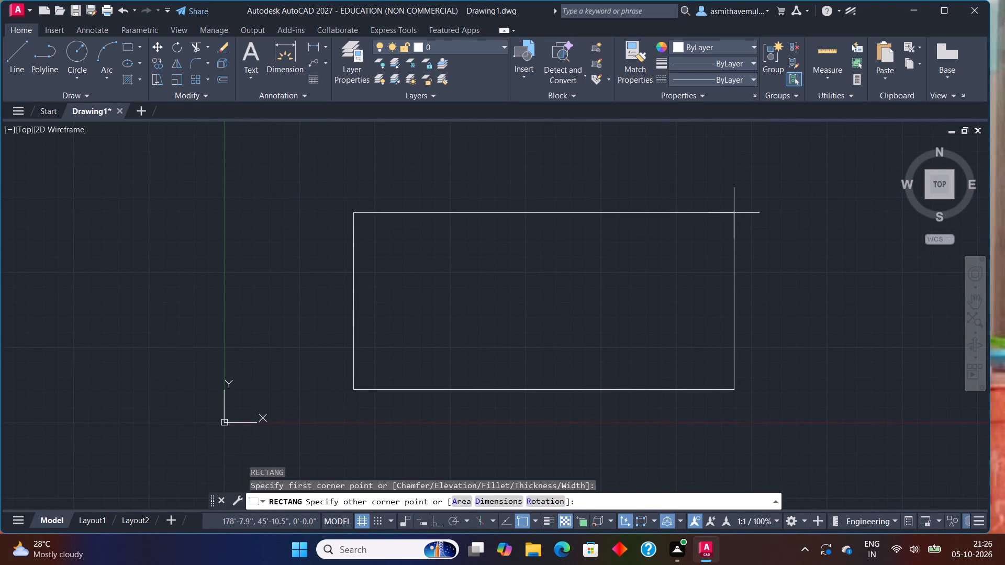
{"action": "key", "text": "d"}
{"action": "key", "text": "Return"}
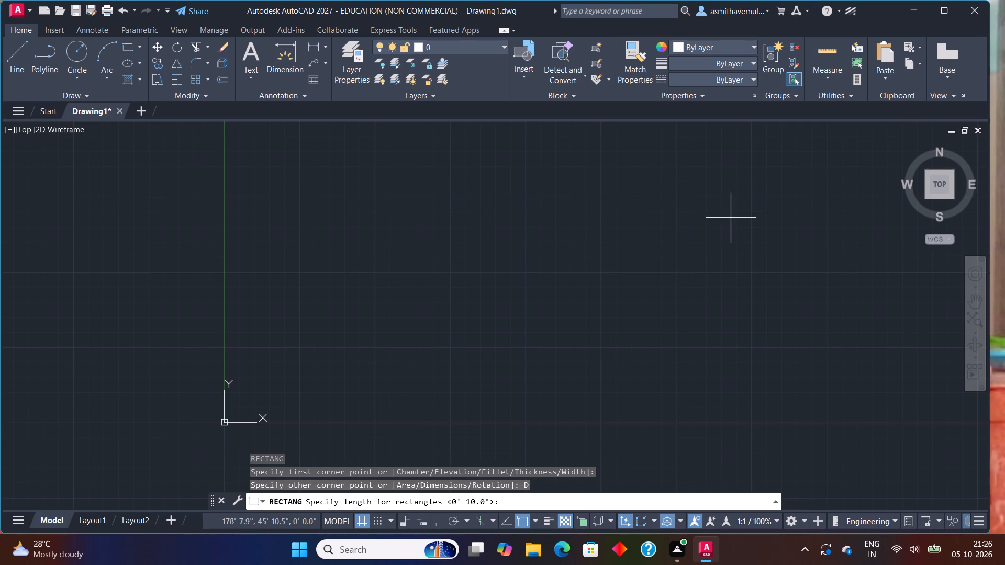
{"action": "type", "text": "51'6"}
{"action": "key", "text": "shift+quotedbl"}
{"action": "key", "text": "Return"}
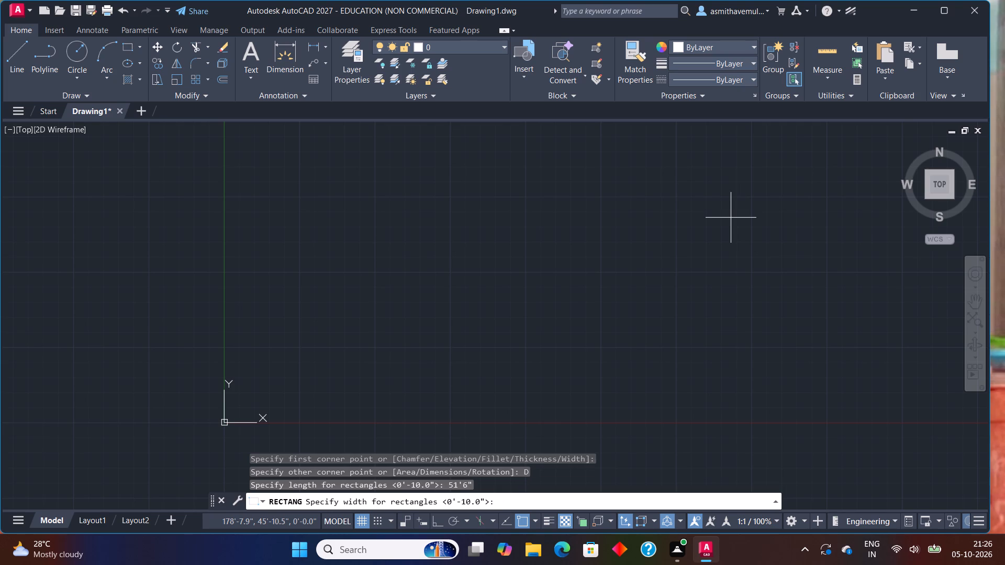
{"action": "type", "text": "74"}
{"action": "type", "text": "'9"}
{"action": "key", "text": "shift+quotedbl"}
{"action": "key", "text": "Return"}
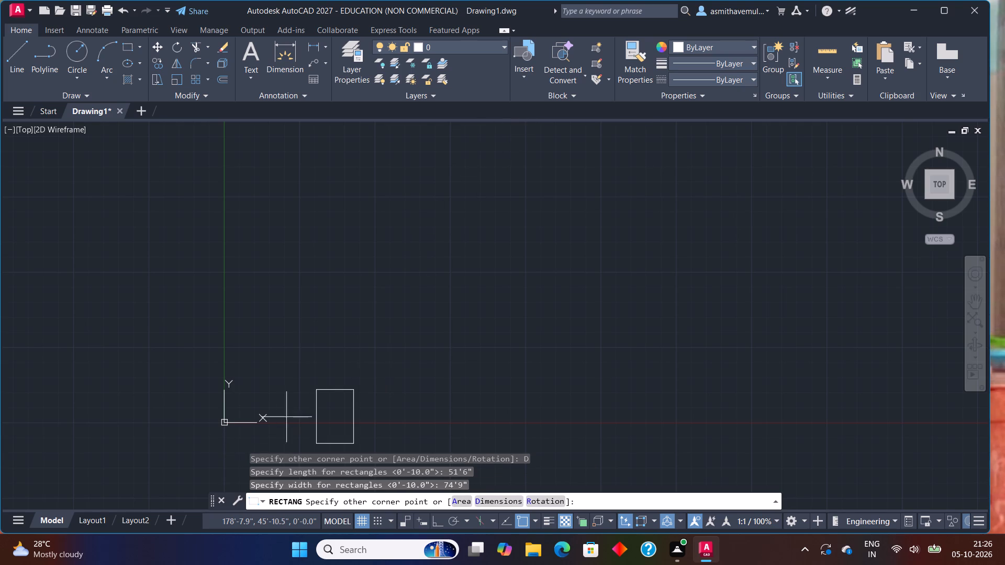
{"action": "middle_click_drag", "start_coordinate": [472, 329], "coordinate": [637, 233]}
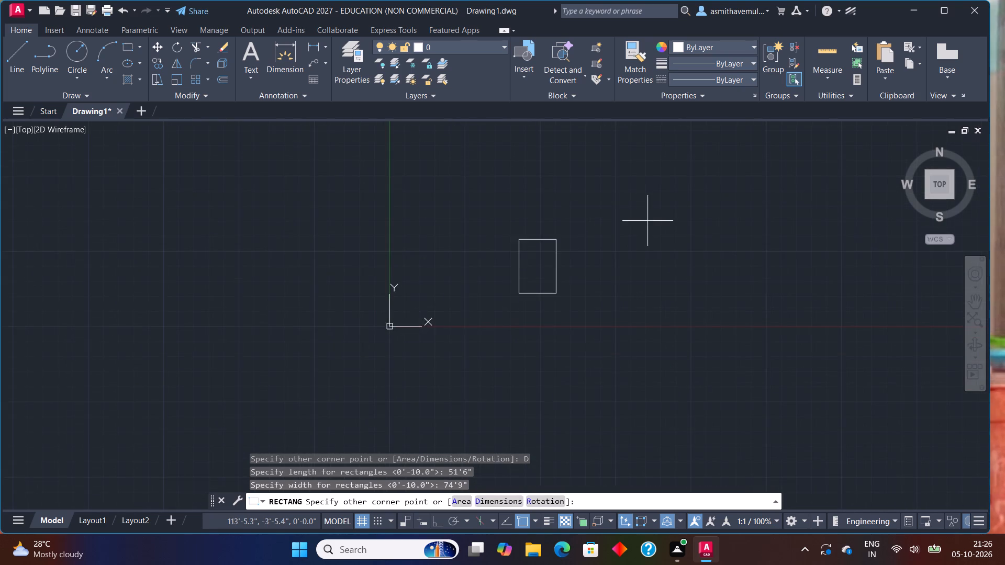
{"action": "scroll", "coordinate": [576, 244], "scroll_direction": "up", "scroll_amount": 3}
{"action": "left_click", "coordinate": [512, 276]}
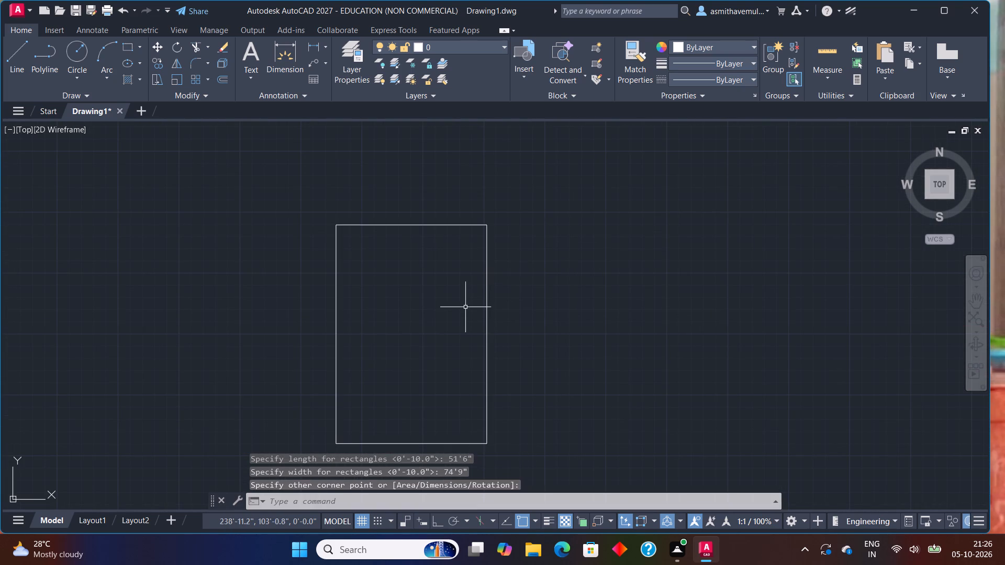
{"action": "scroll", "coordinate": [465, 307], "scroll_direction": "up", "scroll_amount": 1}
{"action": "middle_click_drag", "start_coordinate": [465, 307], "coordinate": [616, 275]}
{"action": "scroll", "coordinate": [616, 275], "scroll_direction": "down", "scroll_amount": 2}
{"action": "scroll", "coordinate": [614, 275], "scroll_direction": "up", "scroll_amount": 1}
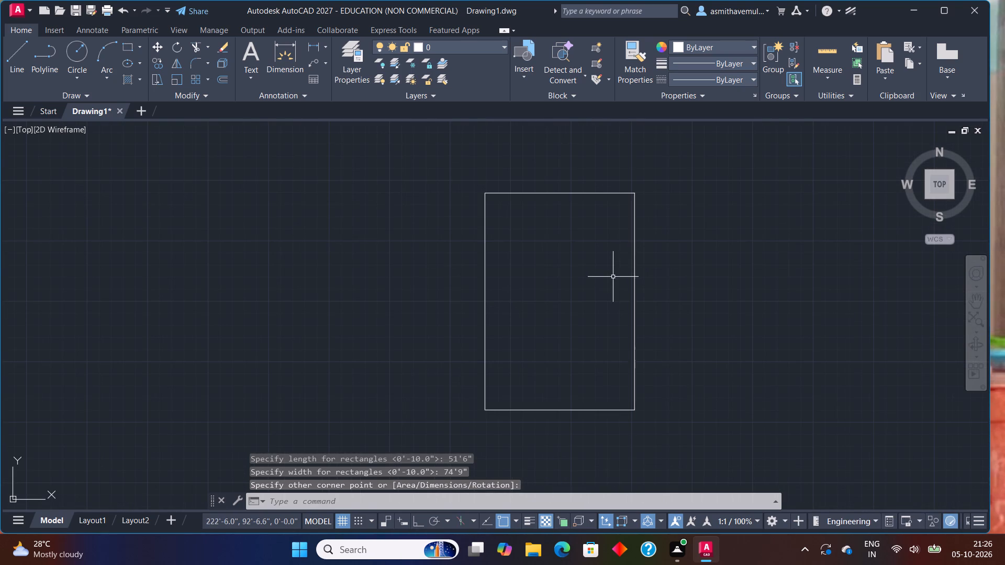
Add a linear dimension across the top edge of the building outline, placed just above it.
{"action": "type", "text": "DLI"}
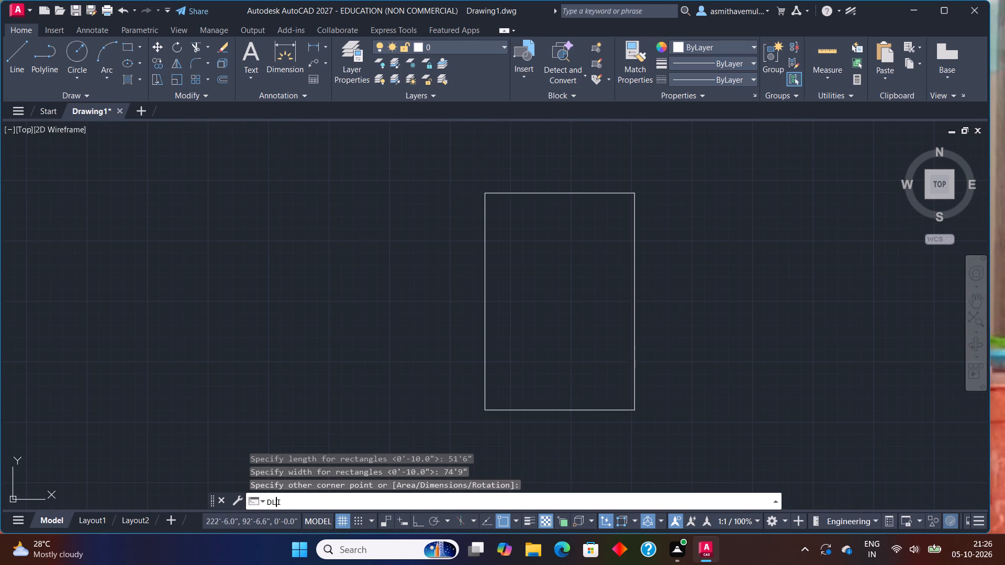
{"action": "key", "text": "Return"}
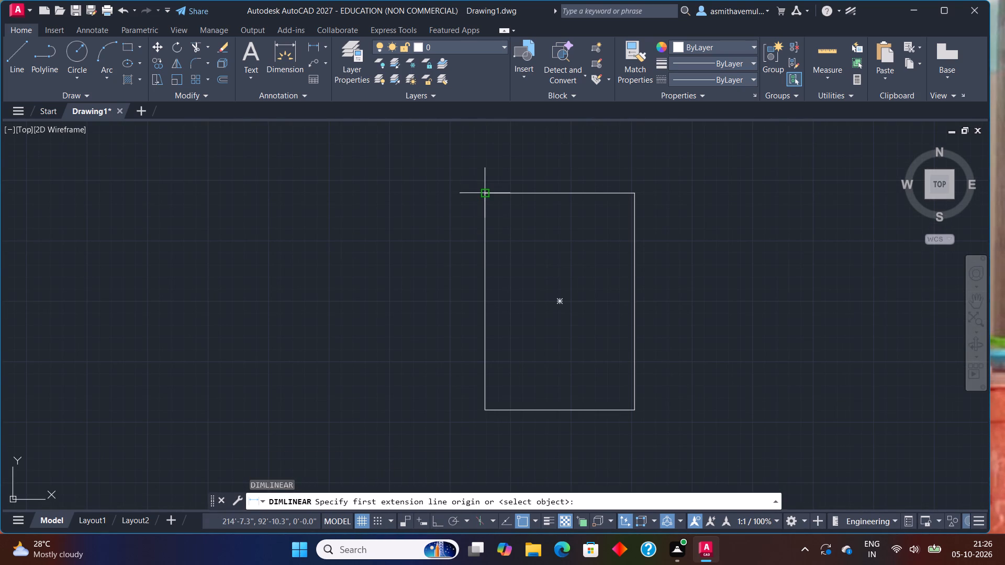
{"action": "left_click", "coordinate": [485, 194]}
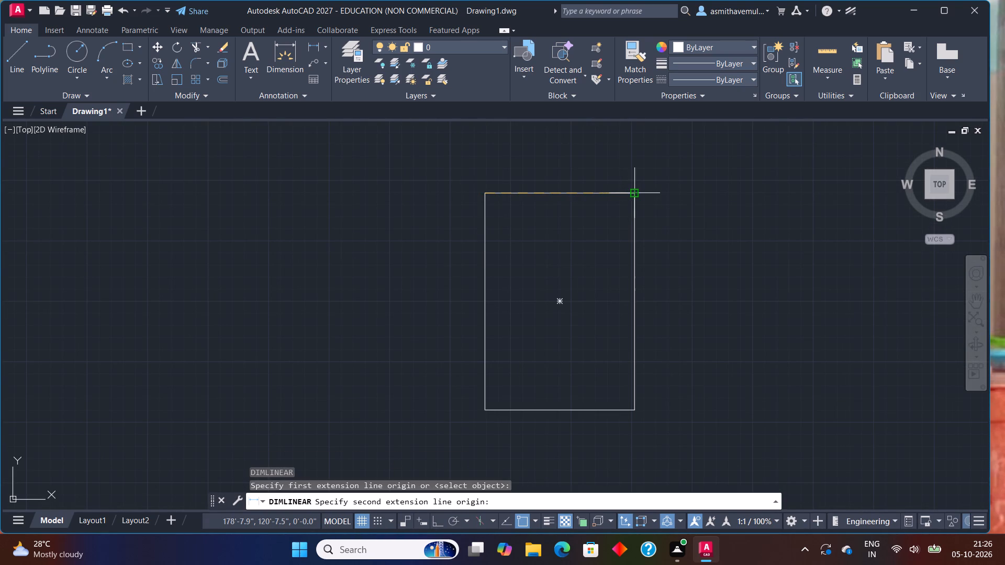
{"action": "left_click", "coordinate": [631, 193]}
{"action": "left_click", "coordinate": [633, 179]}
{"action": "scroll", "coordinate": [585, 180], "scroll_direction": "up", "scroll_amount": 2}
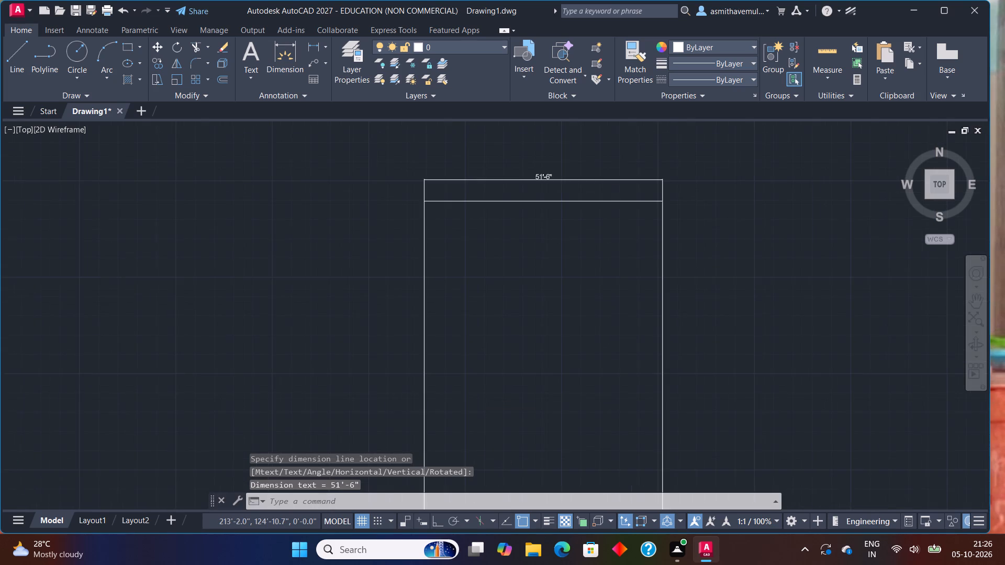
{"action": "middle_click_drag", "start_coordinate": [577, 268], "coordinate": [577, 225]}
{"action": "scroll", "coordinate": [577, 212], "scroll_direction": "down", "scroll_amount": 1}
{"action": "middle_click_drag", "start_coordinate": [567, 258], "coordinate": [559, 229]}
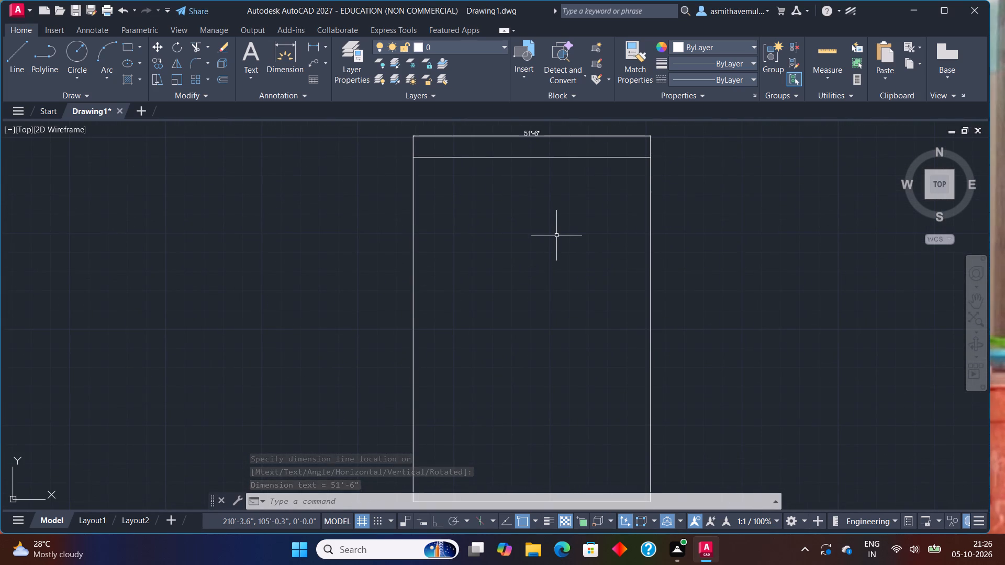
Review the ISO-25 dimension style's text settings and set that style current again.
{"action": "key", "text": "d"}
{"action": "key", "text": "Return"}
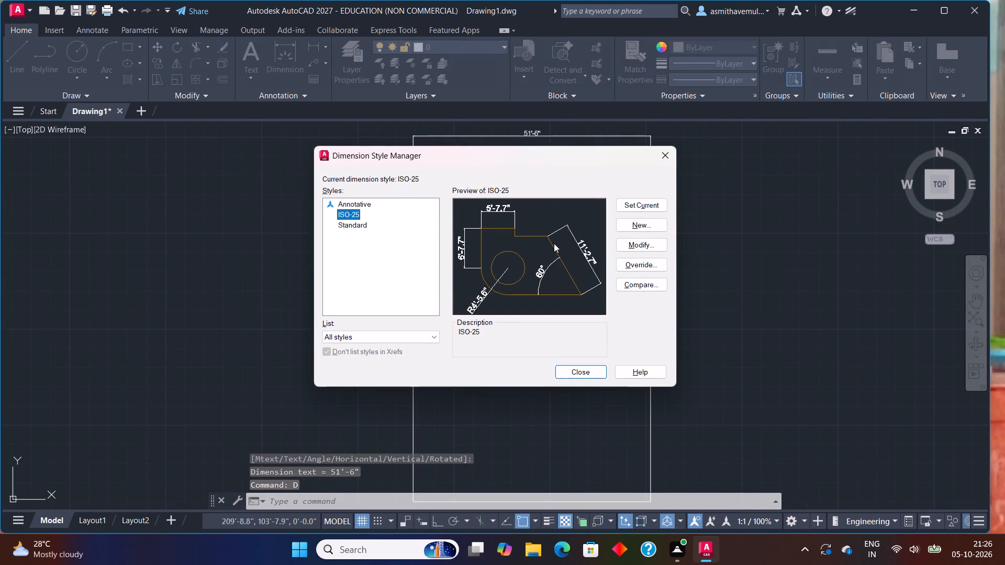
{"action": "left_click", "coordinate": [629, 244]}
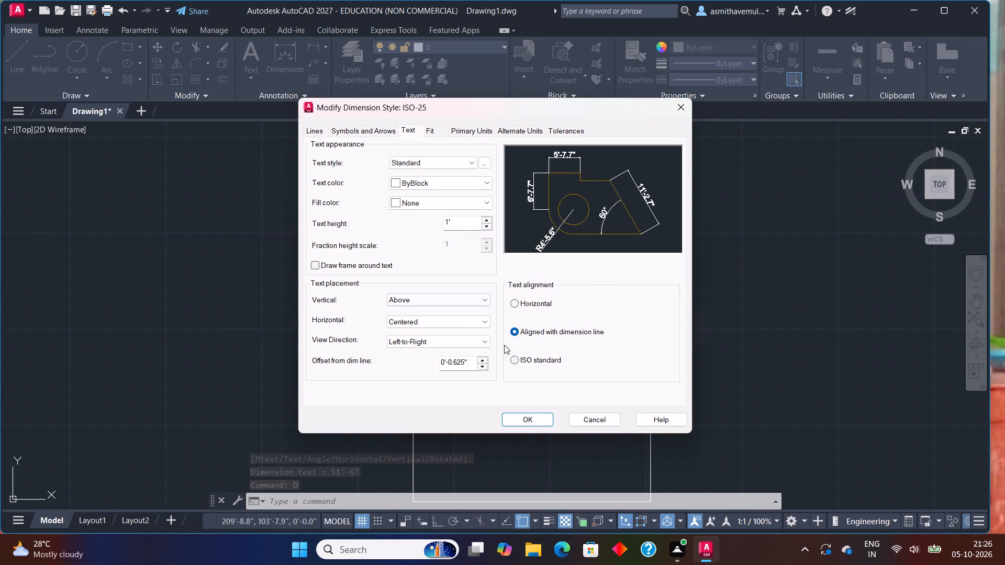
{"action": "left_click", "coordinate": [528, 421]}
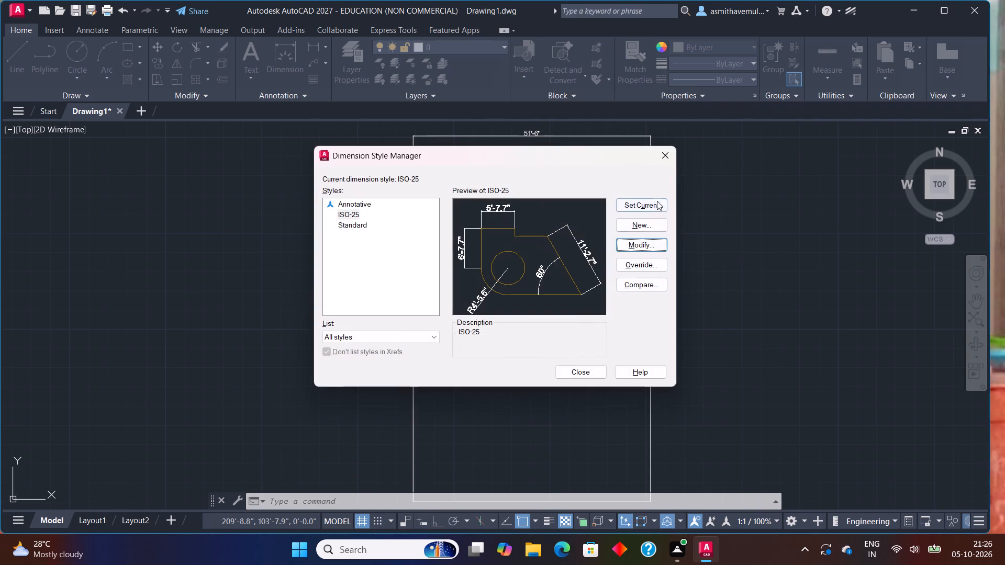
{"action": "left_click", "coordinate": [645, 205]}
{"action": "left_click", "coordinate": [672, 155]}
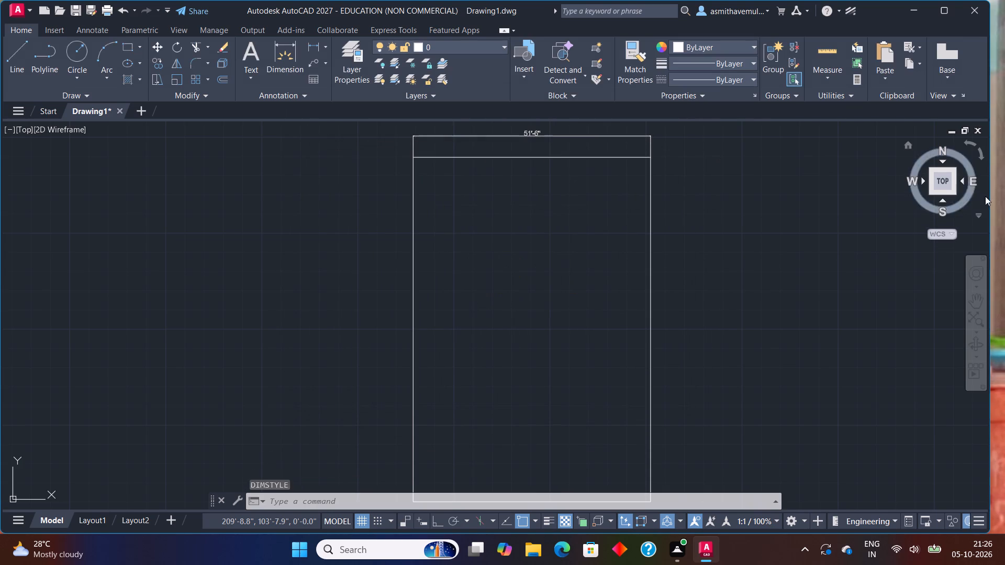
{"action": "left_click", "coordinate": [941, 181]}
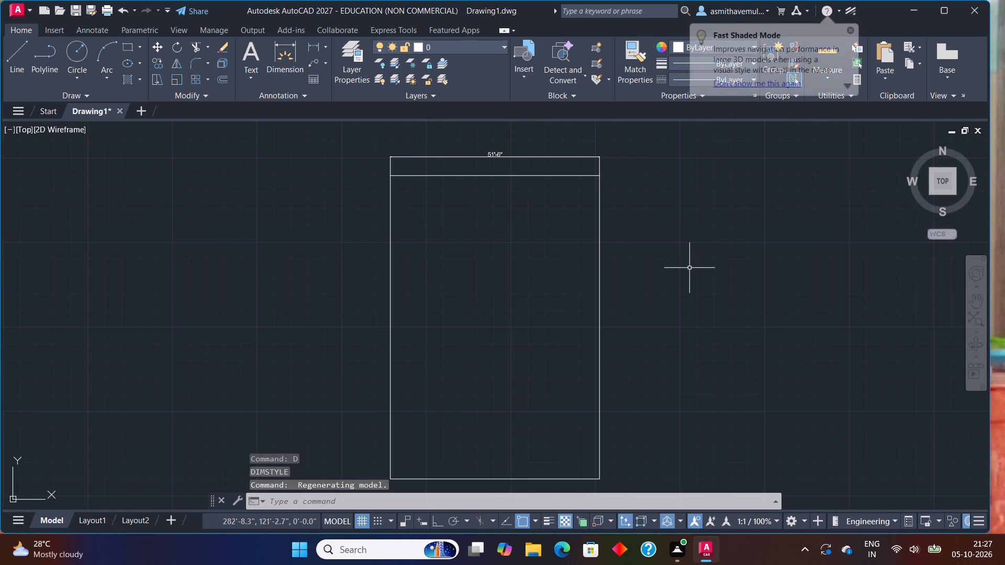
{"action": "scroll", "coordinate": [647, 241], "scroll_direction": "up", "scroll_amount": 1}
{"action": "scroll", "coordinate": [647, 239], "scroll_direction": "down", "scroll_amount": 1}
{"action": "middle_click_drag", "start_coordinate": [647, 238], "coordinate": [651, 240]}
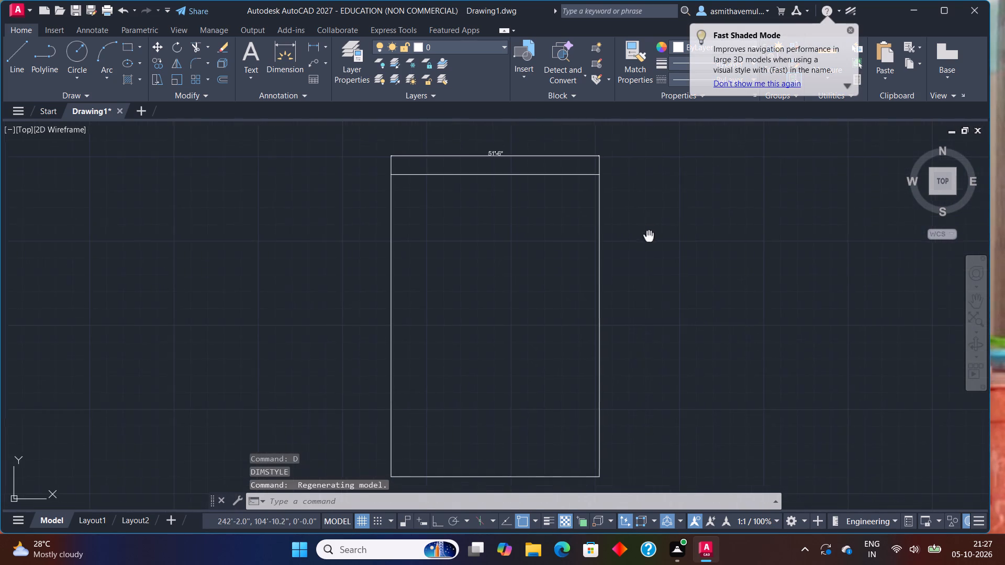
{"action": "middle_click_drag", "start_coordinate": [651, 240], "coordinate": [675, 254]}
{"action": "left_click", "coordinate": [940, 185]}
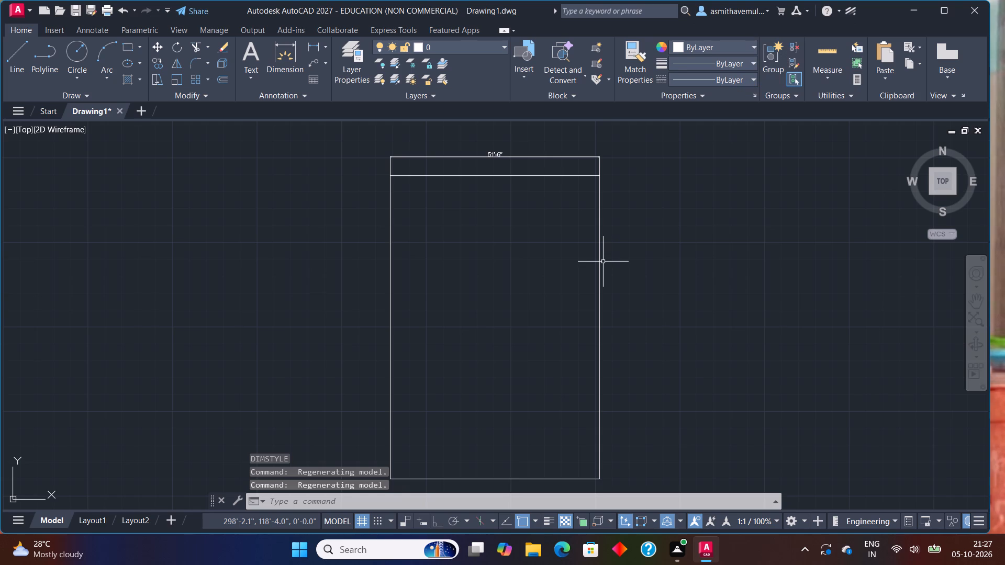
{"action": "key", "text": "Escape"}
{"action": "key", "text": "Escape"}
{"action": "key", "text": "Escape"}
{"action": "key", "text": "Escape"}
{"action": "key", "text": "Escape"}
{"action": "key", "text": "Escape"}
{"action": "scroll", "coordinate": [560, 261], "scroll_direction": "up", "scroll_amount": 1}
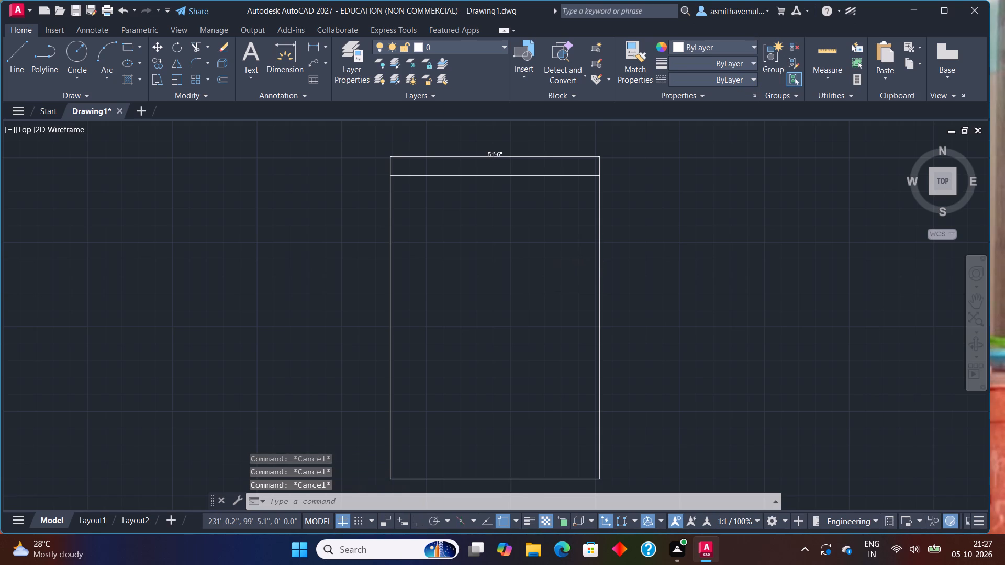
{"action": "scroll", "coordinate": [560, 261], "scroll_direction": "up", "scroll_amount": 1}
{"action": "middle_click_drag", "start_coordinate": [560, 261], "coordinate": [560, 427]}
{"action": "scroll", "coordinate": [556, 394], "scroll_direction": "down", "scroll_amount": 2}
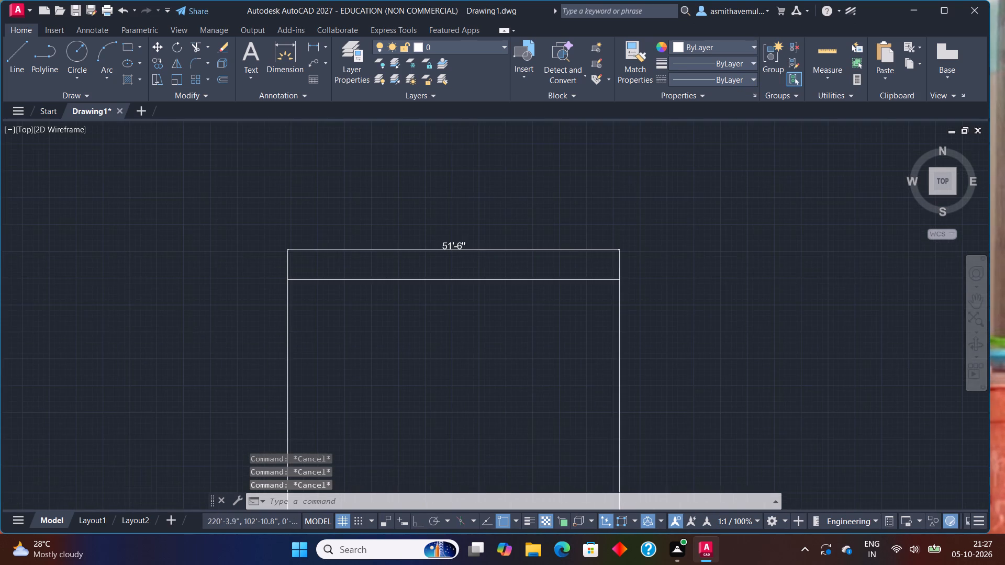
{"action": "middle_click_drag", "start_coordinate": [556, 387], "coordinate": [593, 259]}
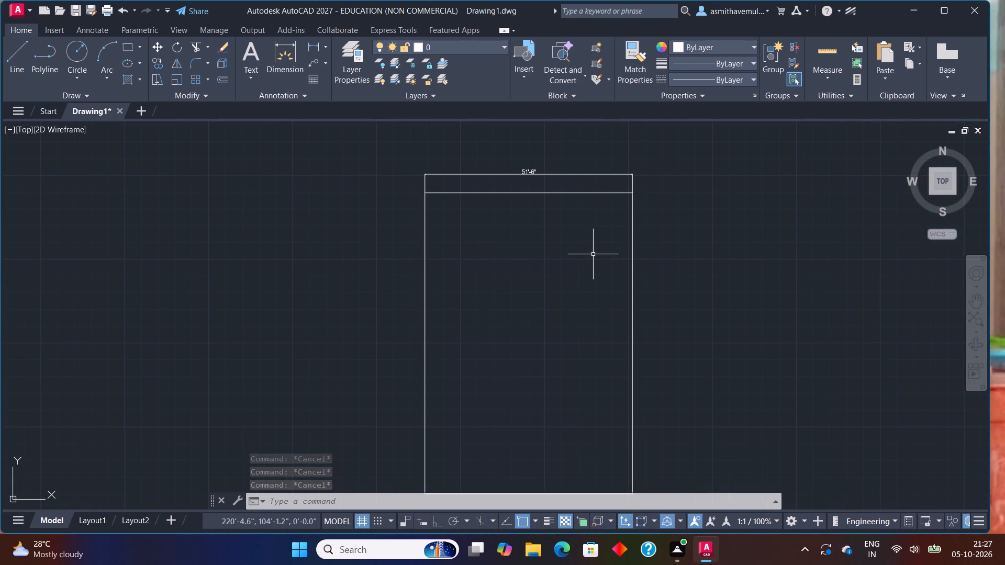
Modify the ISO-25 dimension style to a text height of 2' with 0'-0.0" primary unit precision, and set it current.
{"action": "key", "text": "d"}
{"action": "key", "text": "Return"}
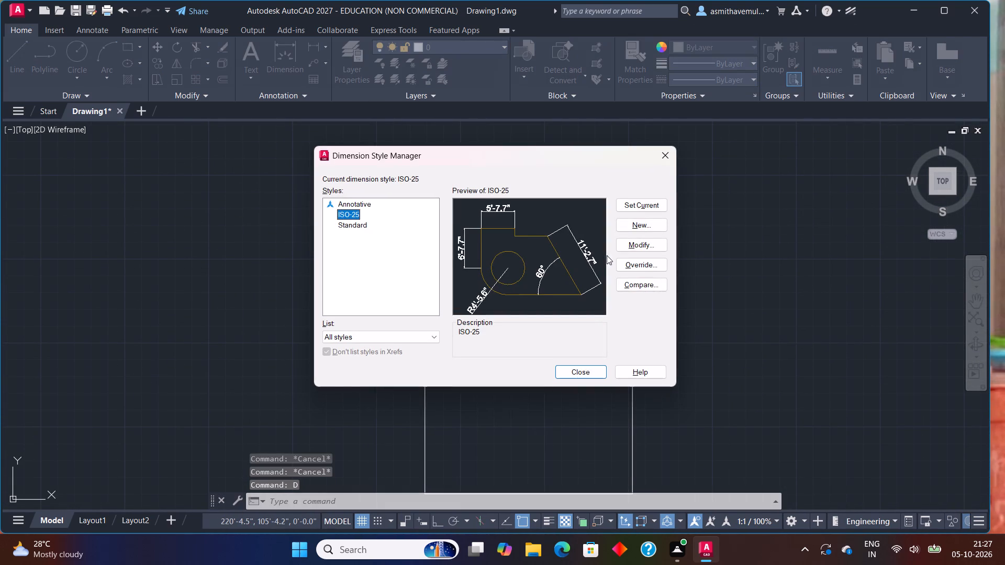
{"action": "left_click", "coordinate": [624, 246]}
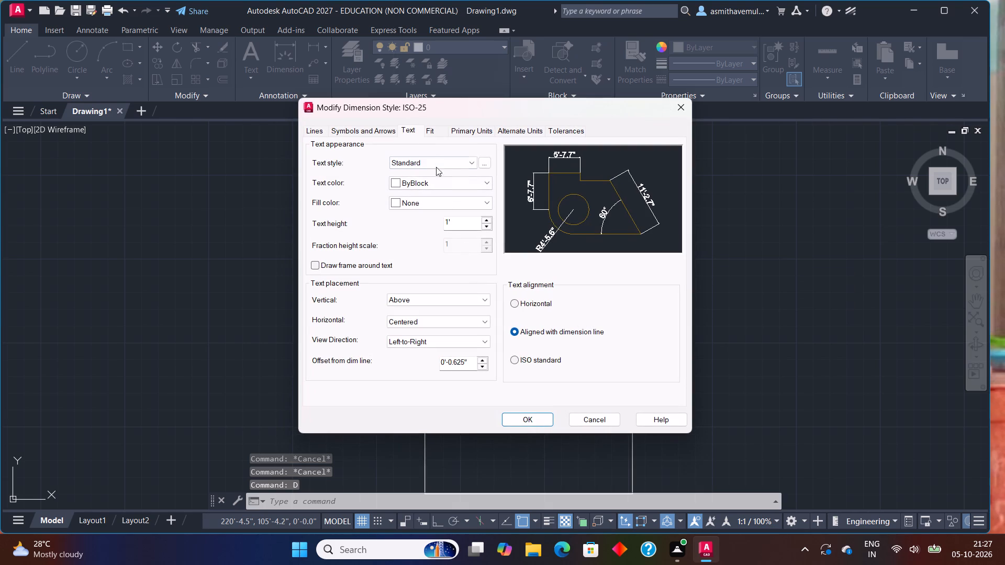
{"action": "left_click", "coordinate": [409, 127]}
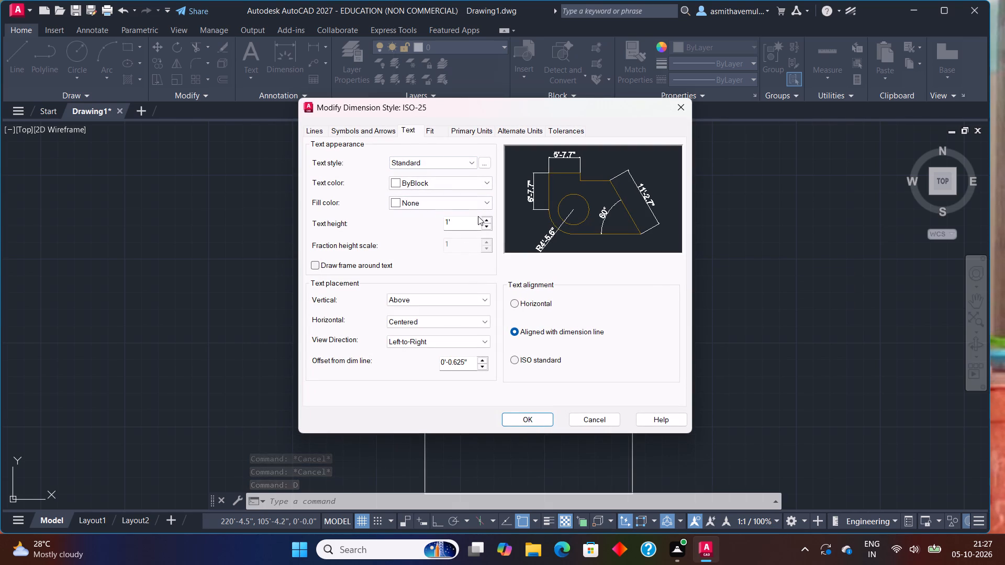
{"action": "left_click", "coordinate": [464, 227]}
{"action": "key", "text": "BackSpace"}
{"action": "key", "text": "BackSpace"}
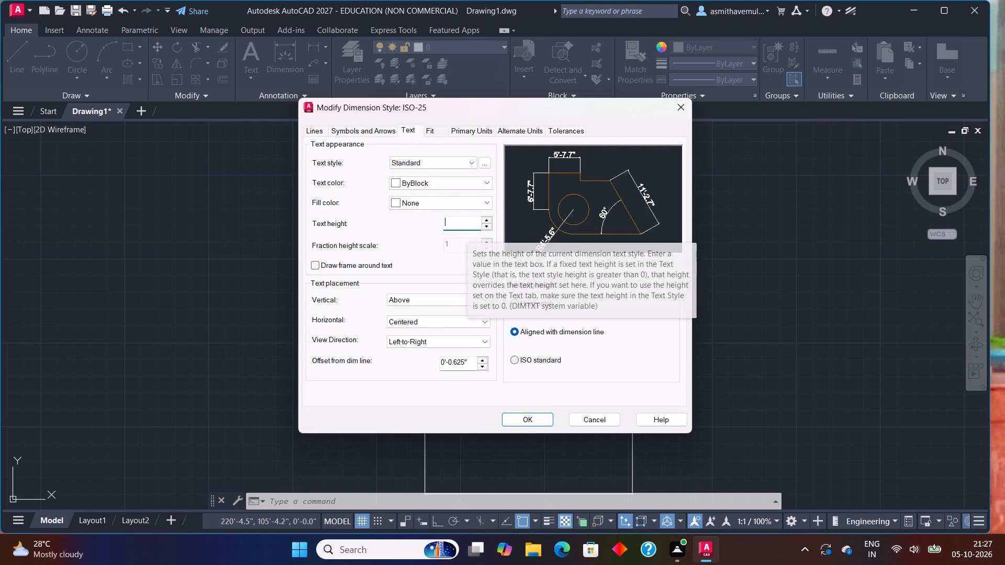
{"action": "type", "text": "2'"}
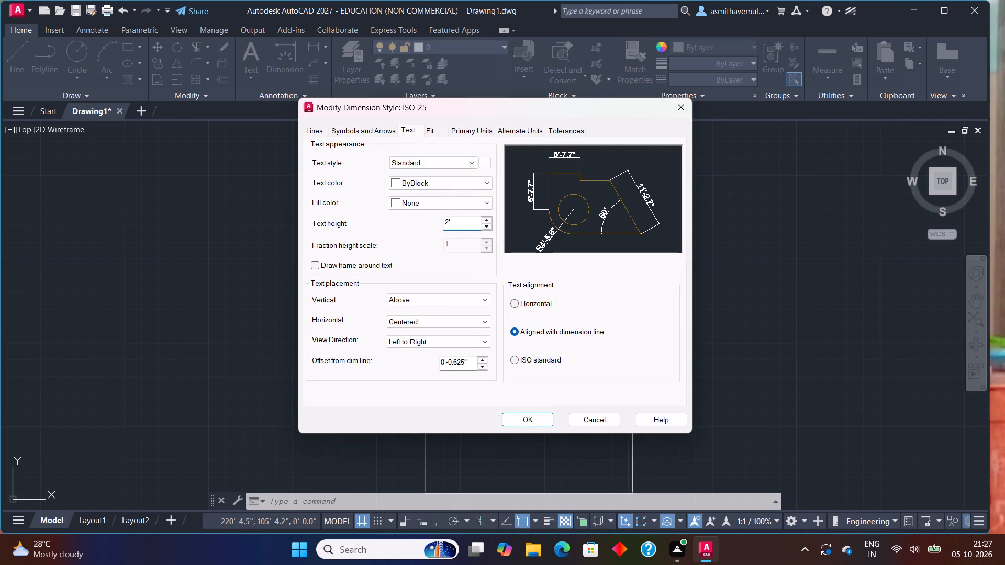
{"action": "left_click", "coordinate": [475, 135]}
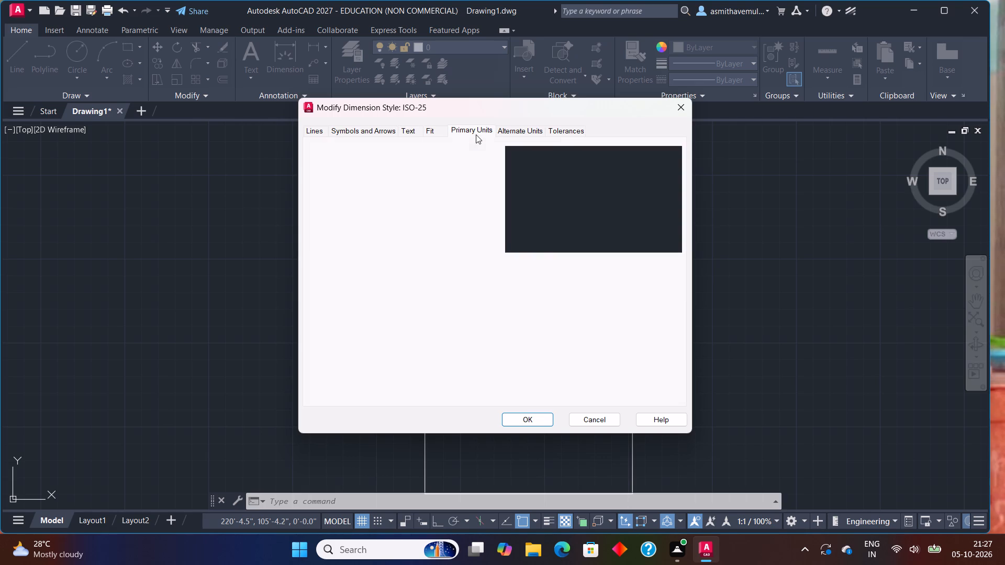
{"action": "left_click", "coordinate": [472, 179]}
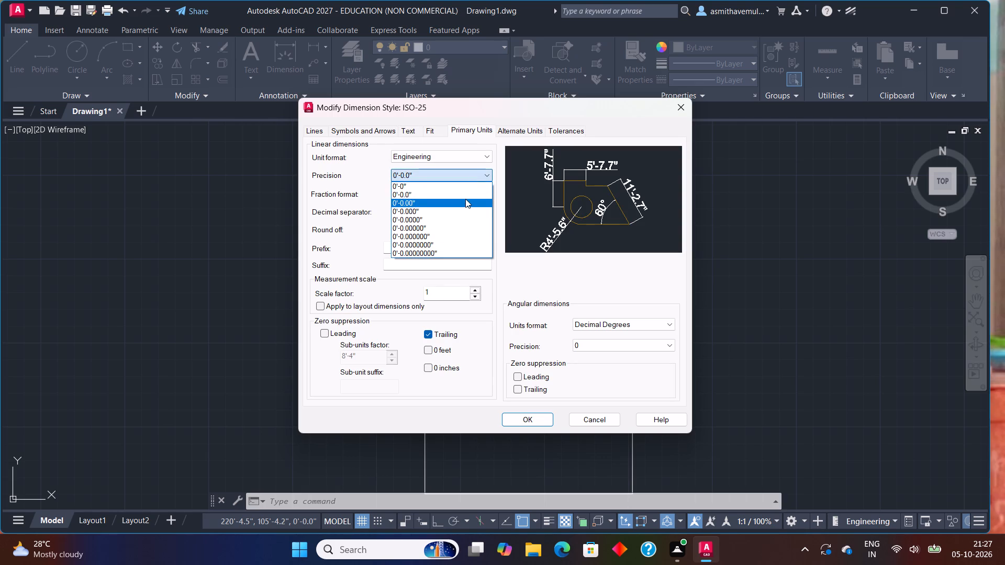
{"action": "left_click", "coordinate": [465, 196]}
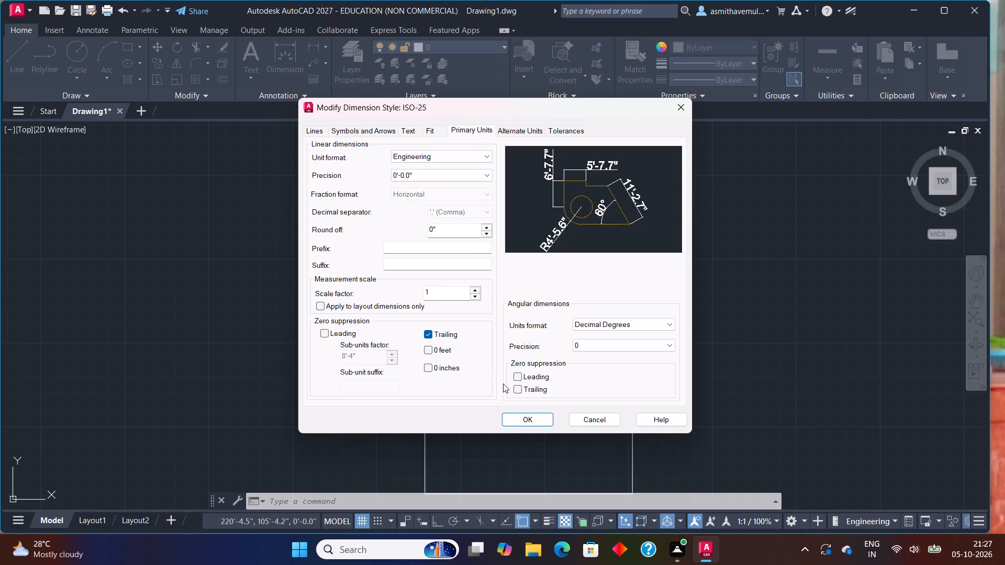
{"action": "left_click", "coordinate": [506, 424]}
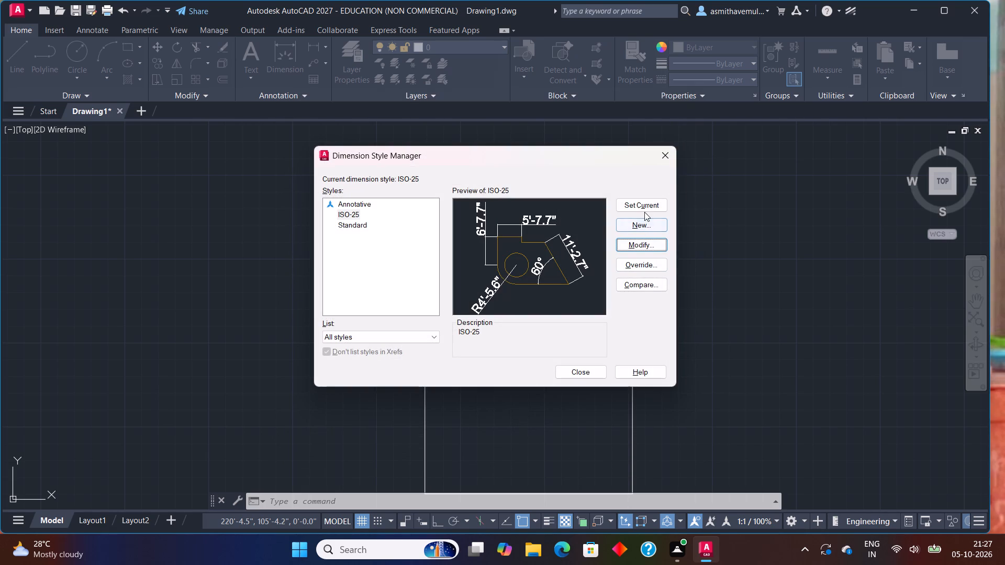
{"action": "left_click", "coordinate": [648, 200]}
{"action": "left_click", "coordinate": [584, 374]}
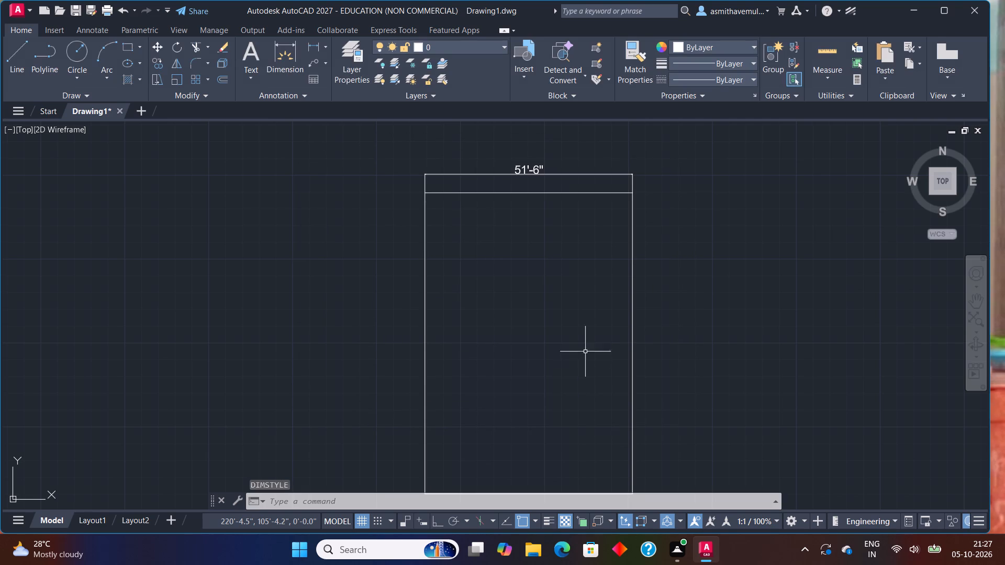
Add a vertical linear dimension along the right edge of the building outline, placed just outside it.
{"action": "middle_click_drag", "start_coordinate": [588, 302], "coordinate": [596, 255]}
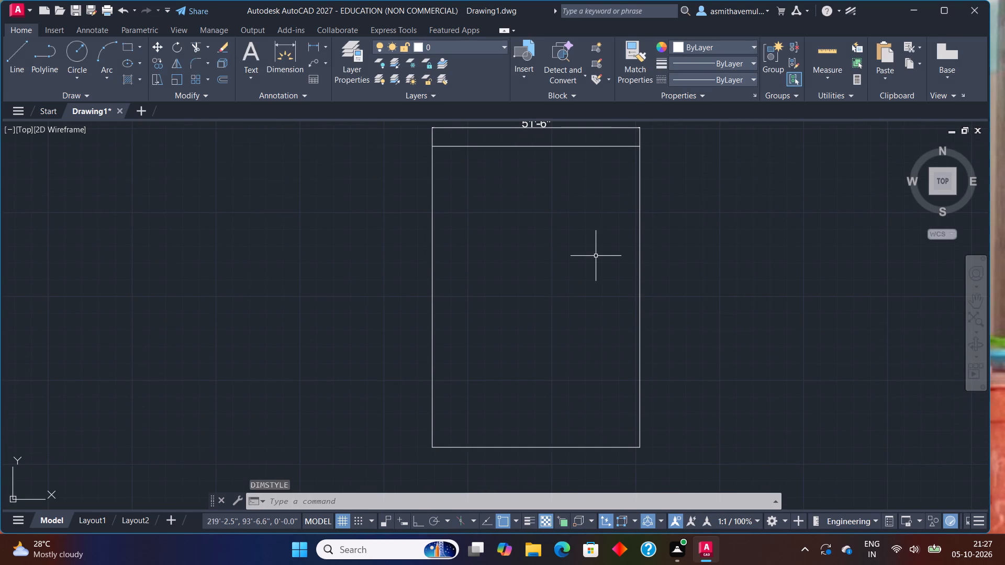
{"action": "middle_click", "coordinate": [541, 299]}
{"action": "middle_click_drag", "start_coordinate": [541, 284], "coordinate": [521, 304]}
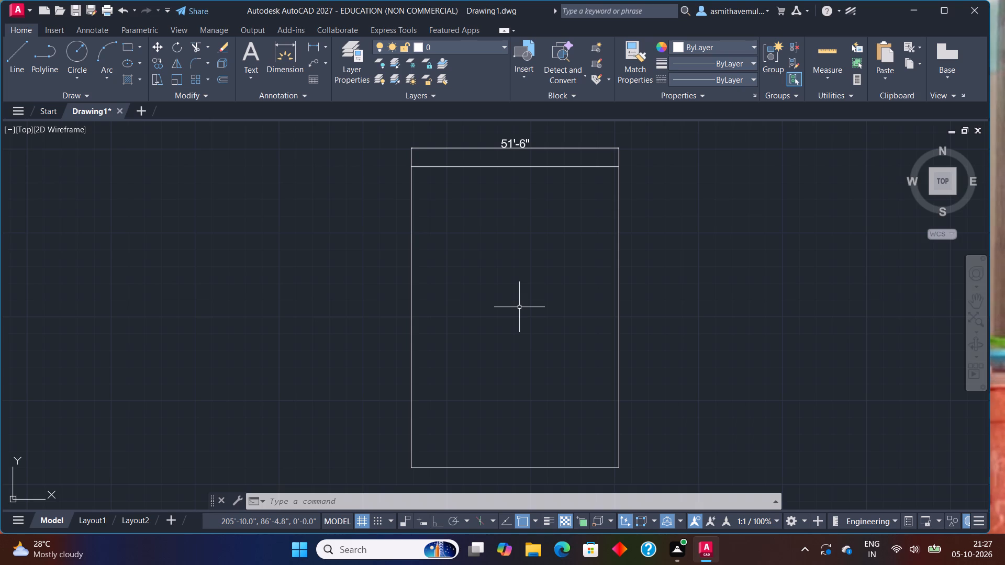
{"action": "type", "text": "DLI"}
{"action": "key", "text": "Return"}
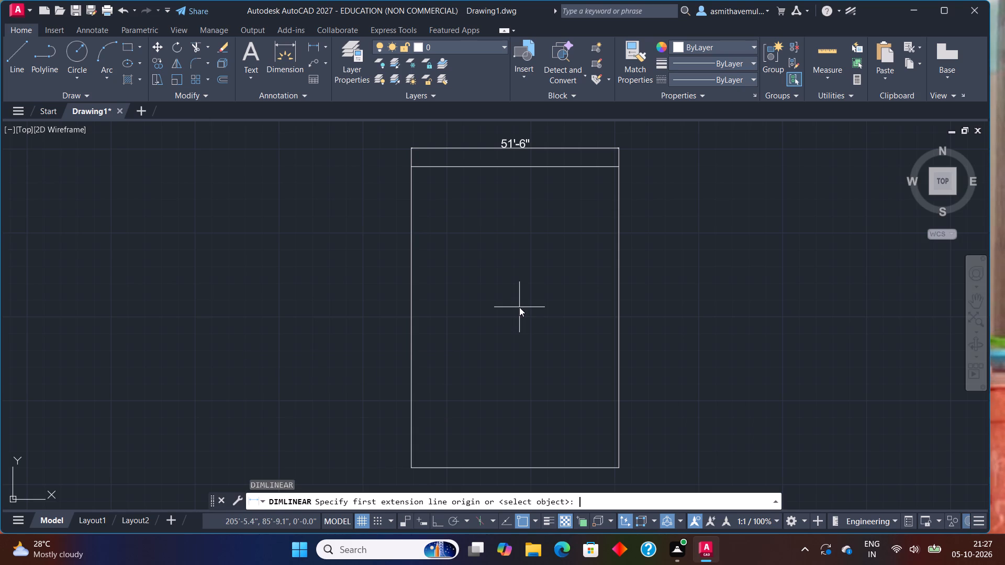
{"action": "left_click", "coordinate": [620, 167]}
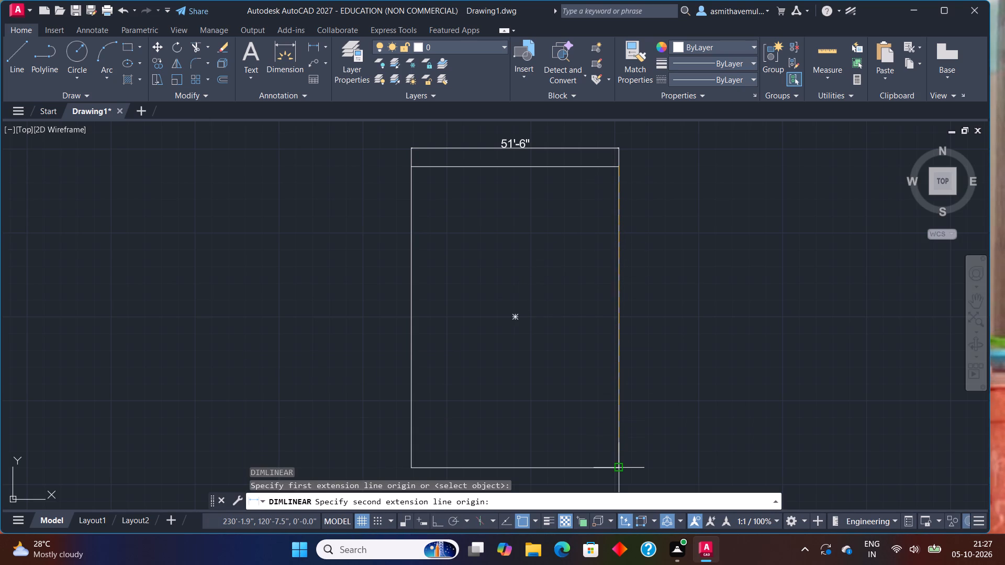
{"action": "left_click", "coordinate": [616, 470]}
{"action": "left_click", "coordinate": [648, 477]}
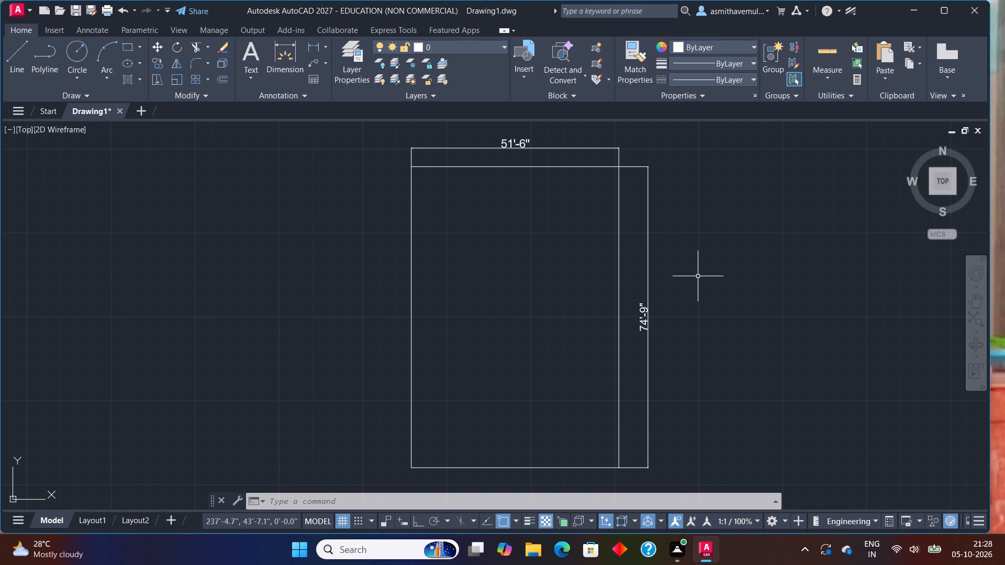
Offset the building outline rectangle 9" inward to form the outer wall thickness.
{"action": "key", "text": "o"}
{"action": "key", "text": "Return"}
{"action": "key", "text": "9"}
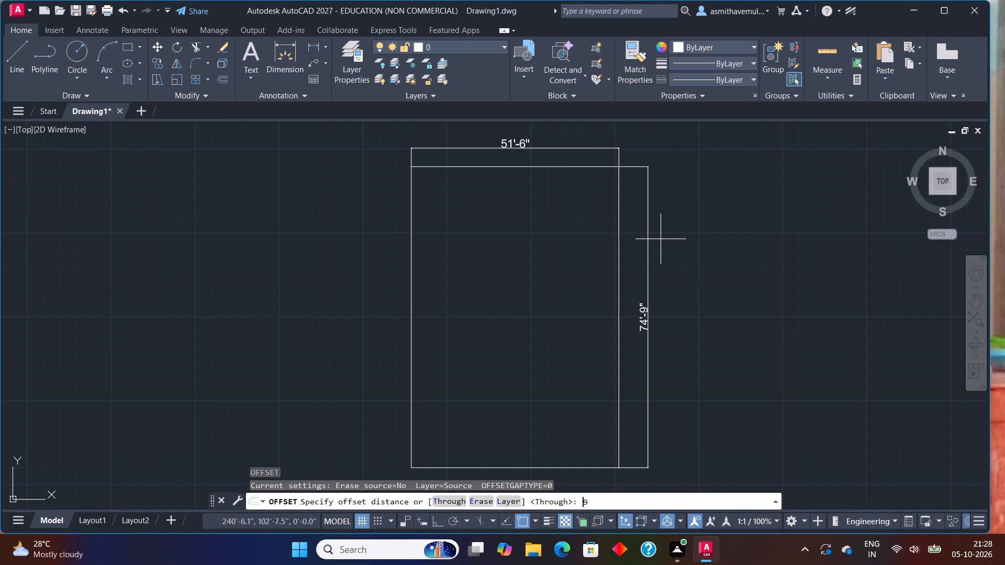
{"action": "key", "text": "shift+quotedbl"}
{"action": "key", "text": "Return"}
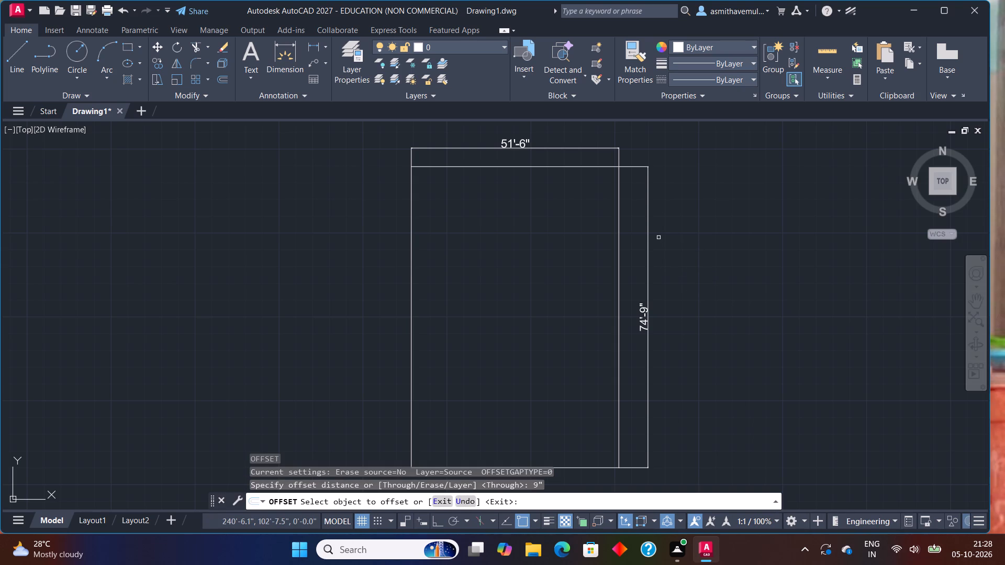
{"action": "left_click", "coordinate": [593, 167]}
{"action": "left_click", "coordinate": [572, 201]}
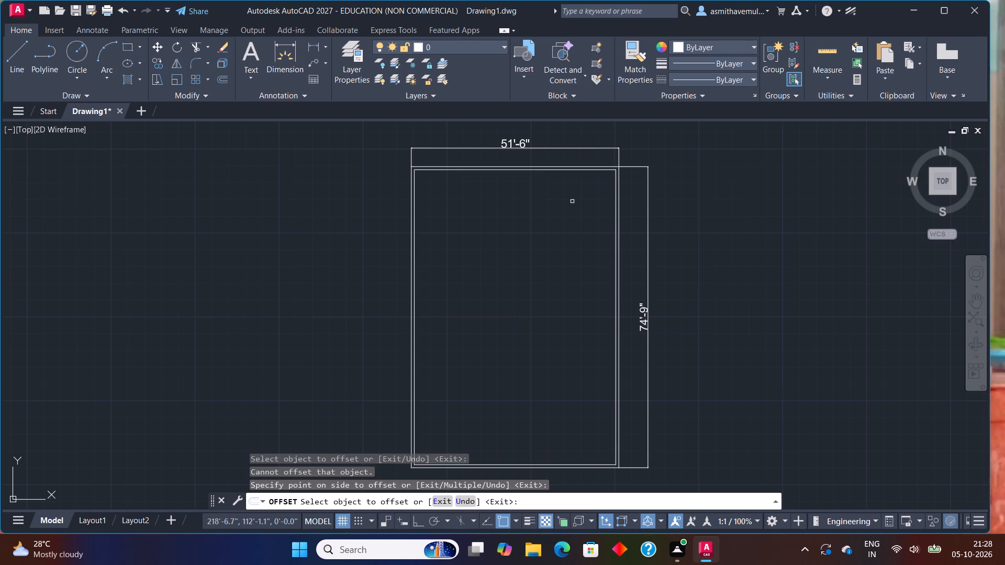
{"action": "key", "text": "Escape"}
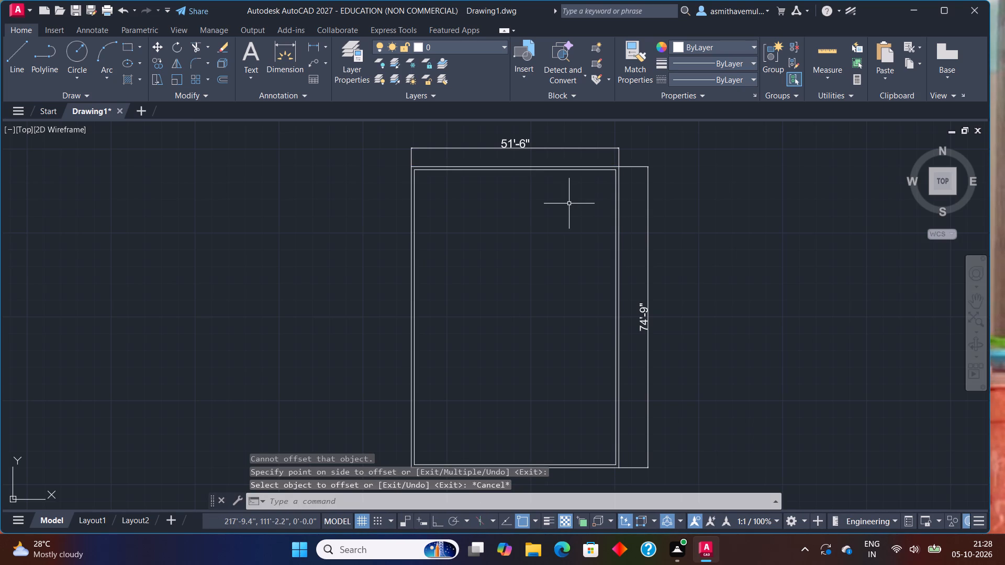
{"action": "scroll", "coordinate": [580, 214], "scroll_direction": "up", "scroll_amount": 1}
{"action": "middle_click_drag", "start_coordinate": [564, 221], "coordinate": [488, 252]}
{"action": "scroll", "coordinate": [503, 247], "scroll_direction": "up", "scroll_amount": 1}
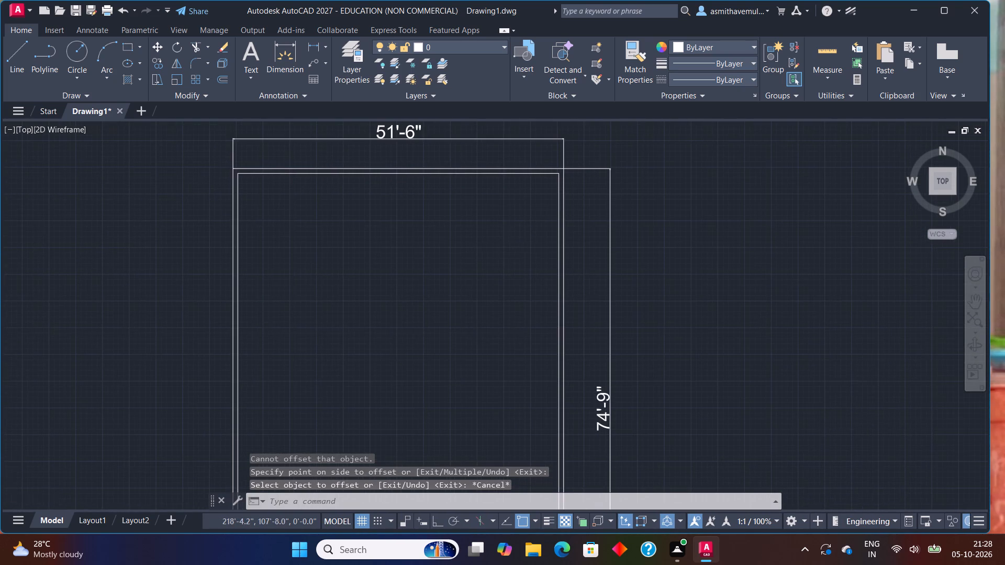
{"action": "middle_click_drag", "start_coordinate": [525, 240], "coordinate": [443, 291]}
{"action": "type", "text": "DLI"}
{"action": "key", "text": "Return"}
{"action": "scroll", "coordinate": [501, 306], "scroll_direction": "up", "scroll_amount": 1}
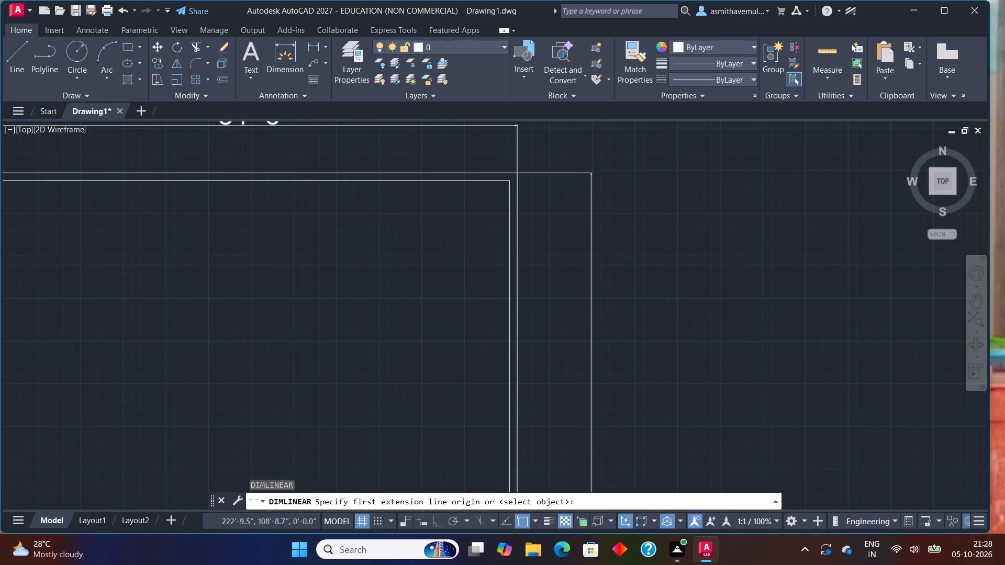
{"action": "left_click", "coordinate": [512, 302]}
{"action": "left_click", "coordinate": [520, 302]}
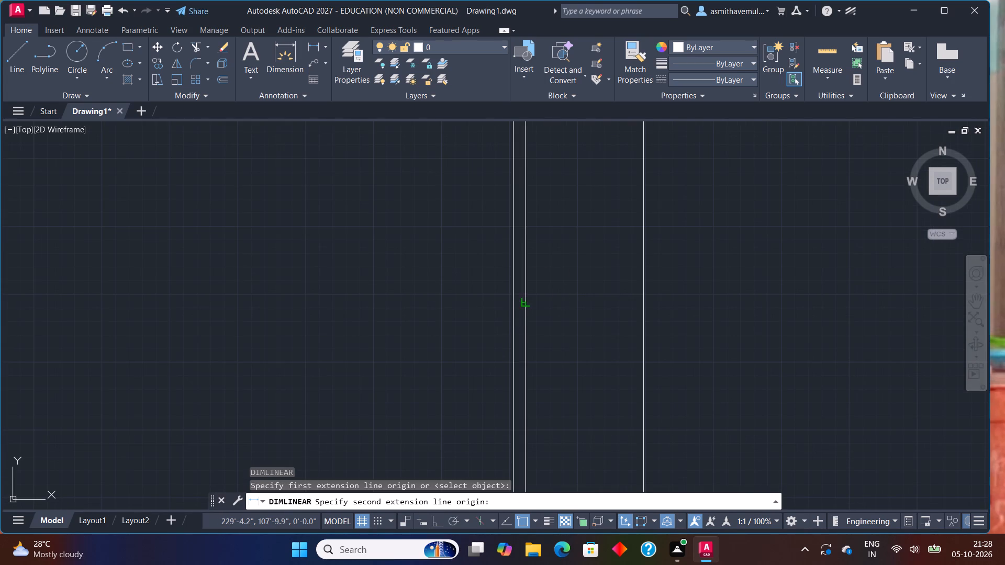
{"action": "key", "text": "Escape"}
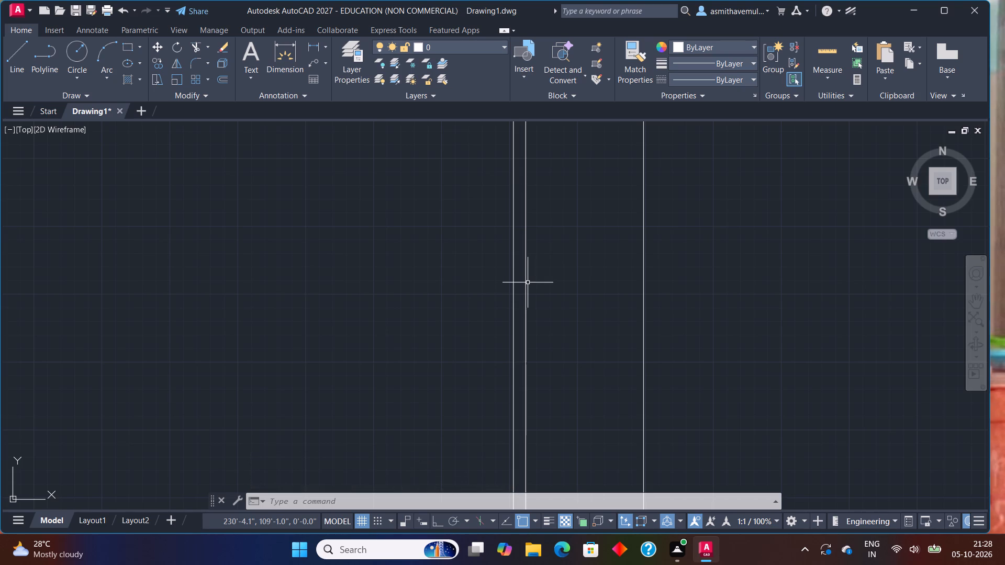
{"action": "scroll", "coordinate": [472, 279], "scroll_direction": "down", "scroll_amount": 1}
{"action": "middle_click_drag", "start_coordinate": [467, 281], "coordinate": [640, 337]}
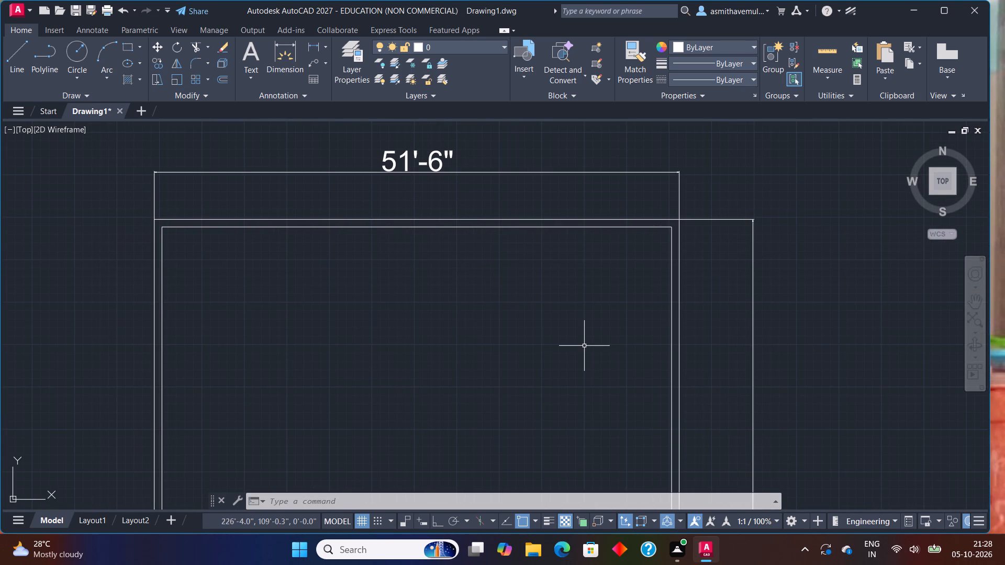
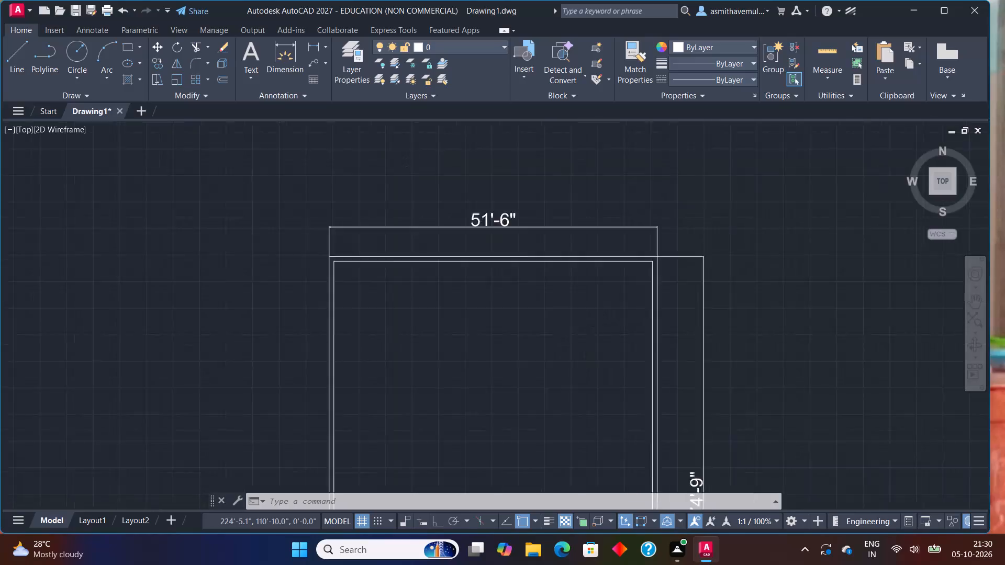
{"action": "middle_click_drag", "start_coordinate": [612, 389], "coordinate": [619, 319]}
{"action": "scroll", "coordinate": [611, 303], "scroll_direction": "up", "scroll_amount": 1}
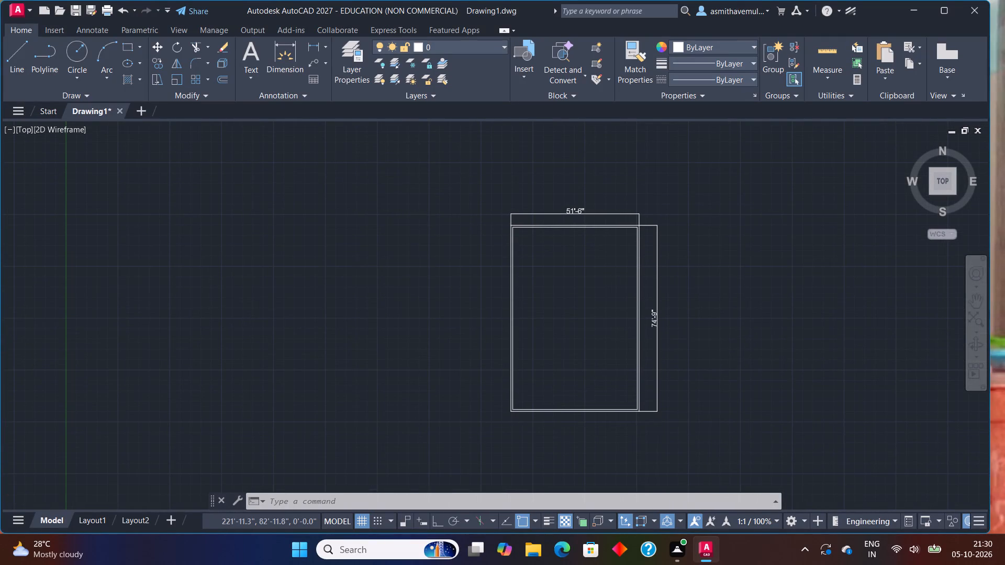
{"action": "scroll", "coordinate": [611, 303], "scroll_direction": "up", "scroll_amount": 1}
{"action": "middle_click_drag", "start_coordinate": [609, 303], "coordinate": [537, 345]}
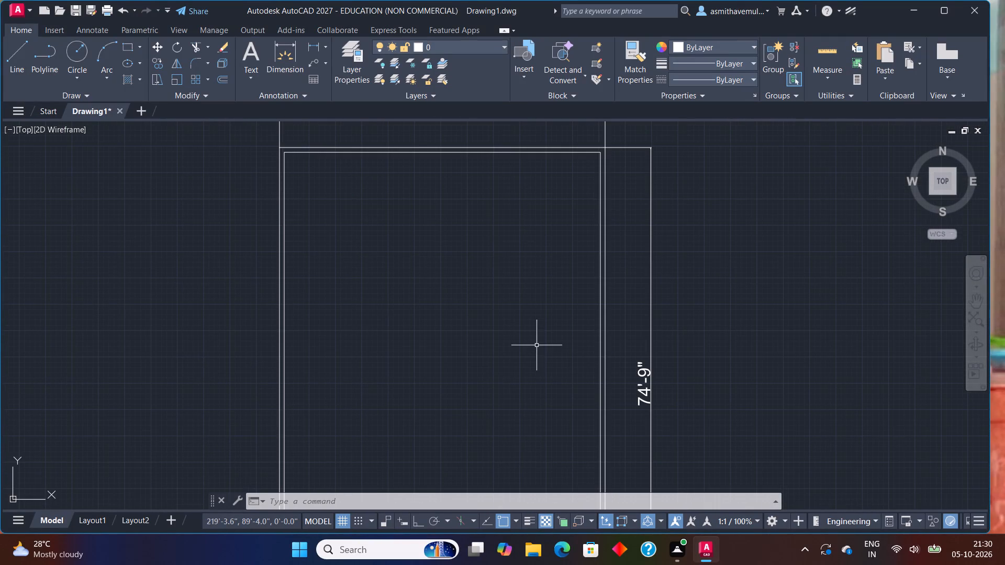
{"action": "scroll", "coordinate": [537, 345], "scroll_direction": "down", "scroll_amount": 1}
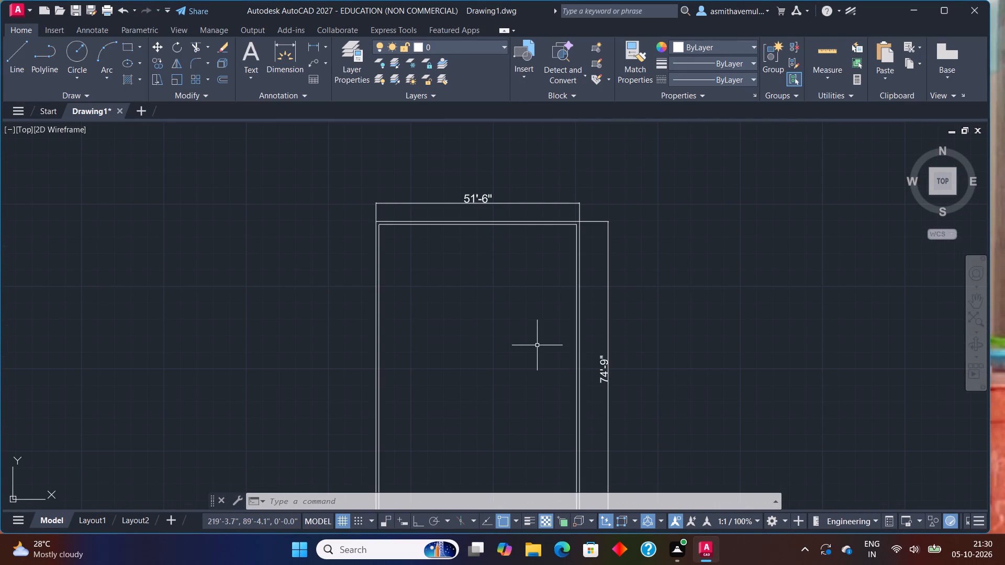
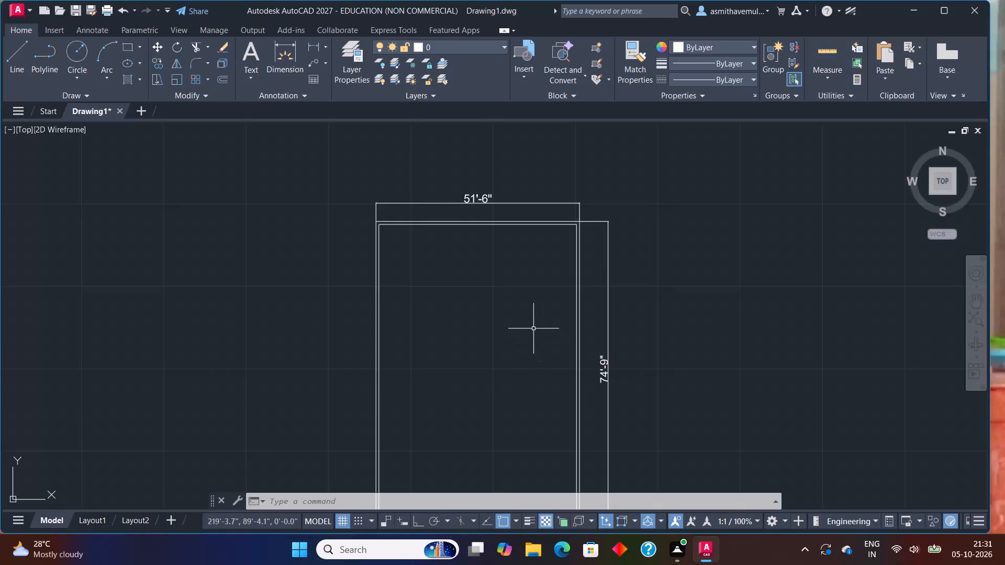
Offset the inner wall rectangle of the floor plan 5' inward.
{"action": "middle_click_drag", "start_coordinate": [533, 323], "coordinate": [560, 264]}
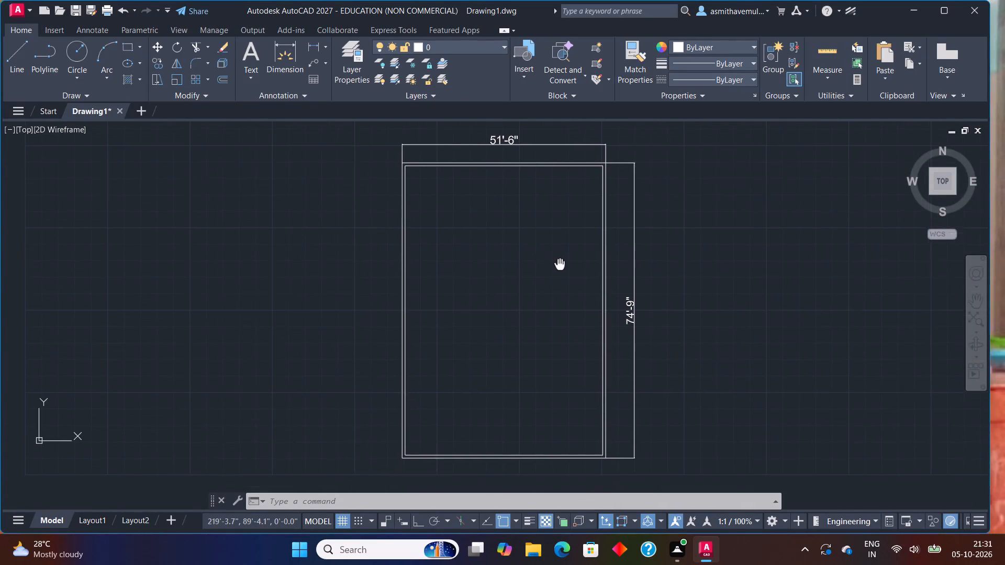
{"action": "middle_click_drag", "start_coordinate": [560, 264], "coordinate": [560, 263]}
{"action": "scroll", "coordinate": [534, 255], "scroll_direction": "up", "scroll_amount": 1}
{"action": "scroll", "coordinate": [534, 255], "scroll_direction": "down", "scroll_amount": 1}
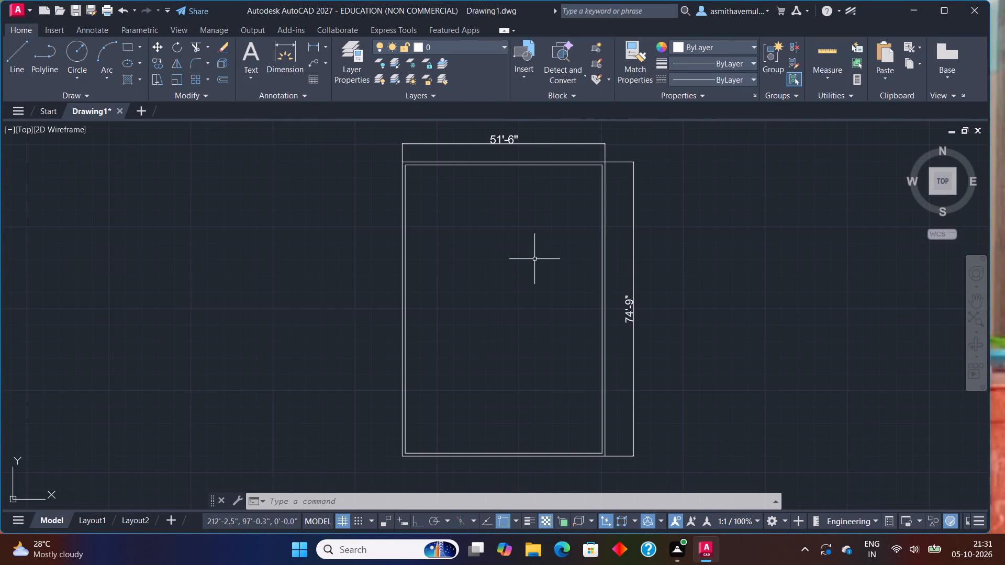
{"action": "key", "text": "o"}
{"action": "key", "text": "Return"}
{"action": "type", "text": "5'"}
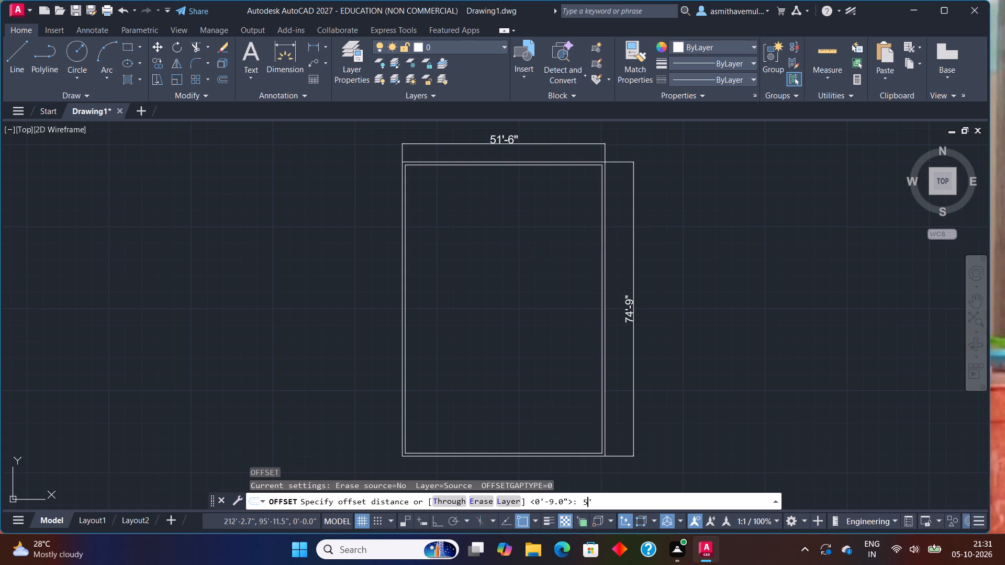
{"action": "key", "text": "Return"}
{"action": "scroll", "coordinate": [577, 234], "scroll_direction": "up", "scroll_amount": 1}
{"action": "middle_click_drag", "start_coordinate": [577, 234], "coordinate": [553, 296]}
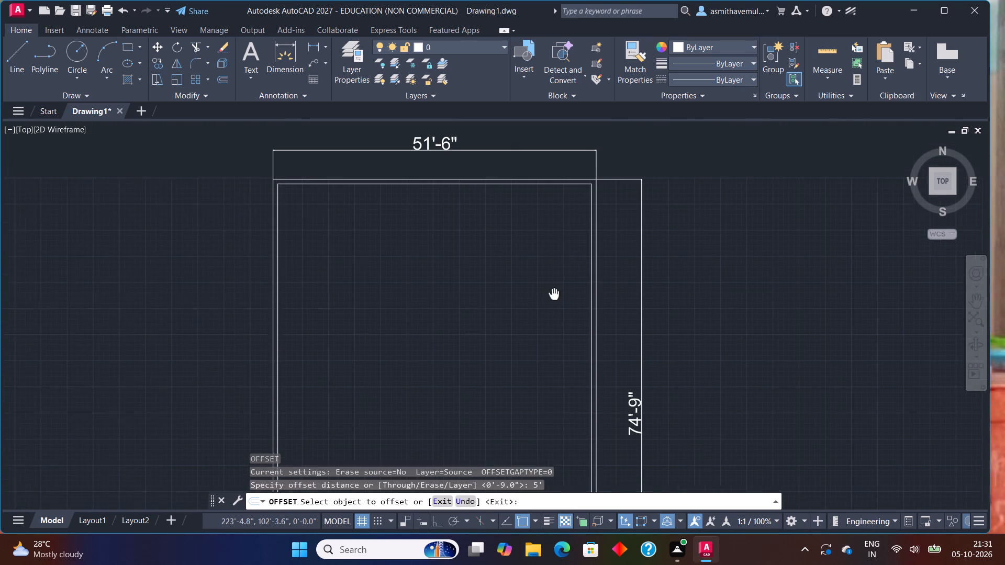
{"action": "middle_click_drag", "start_coordinate": [553, 296], "coordinate": [552, 298]}
{"action": "scroll", "coordinate": [564, 286], "scroll_direction": "up", "scroll_amount": 1}
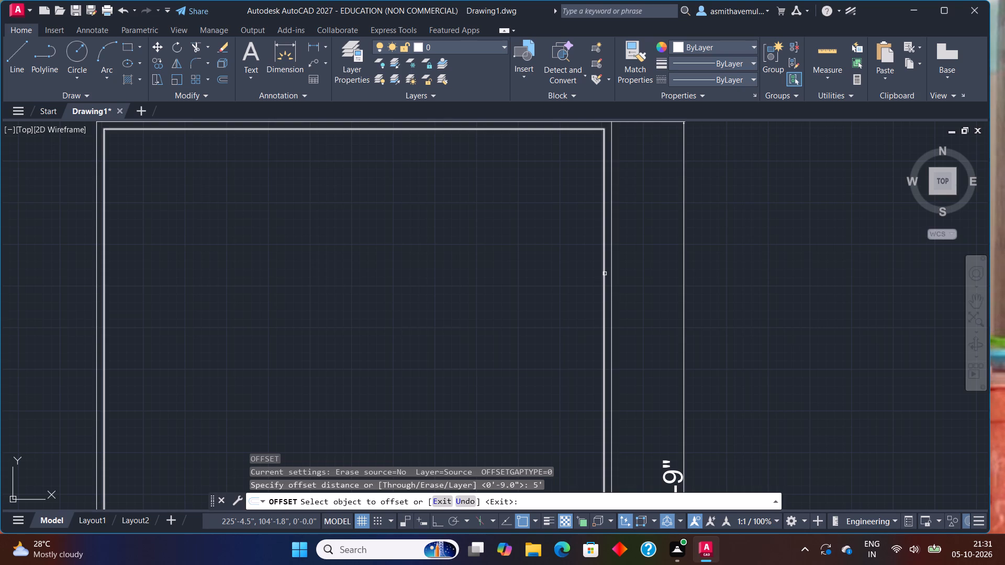
{"action": "left_click", "coordinate": [605, 274]}
{"action": "left_click", "coordinate": [565, 277]}
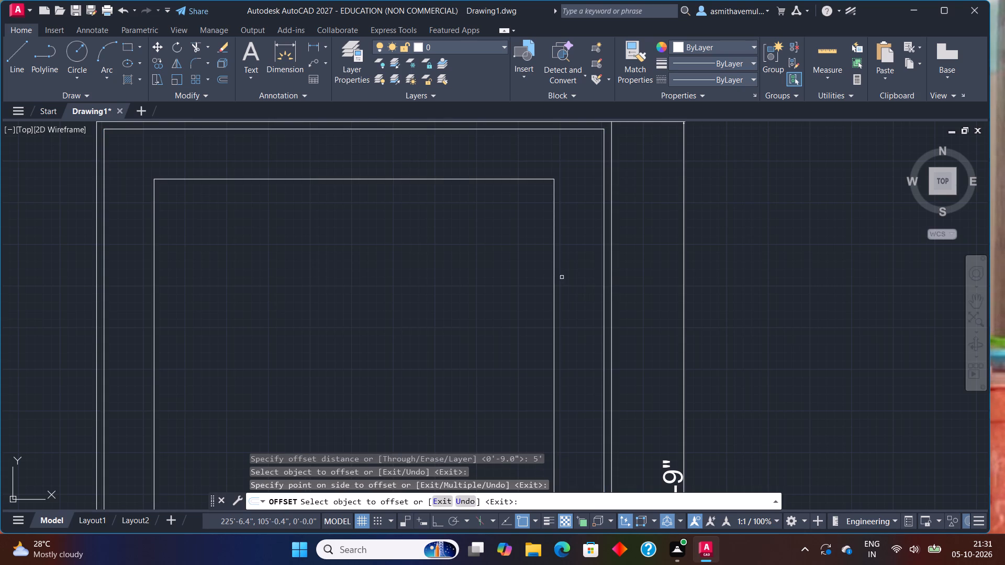
{"action": "key", "text": "Escape"}
Begin a linear dimension on the ground floor plan.
{"action": "type", "text": "DLI"}
{"action": "key", "text": "Return"}
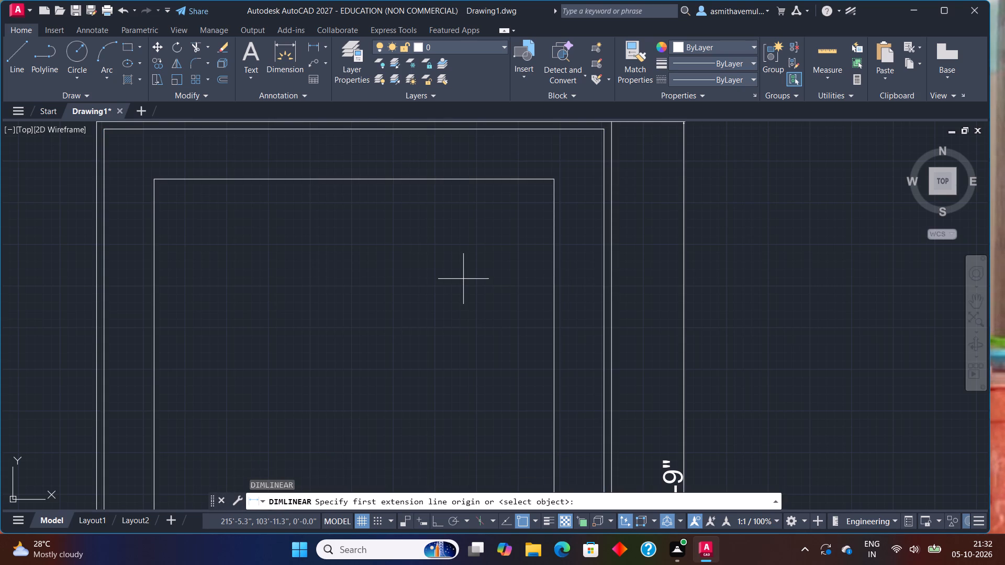
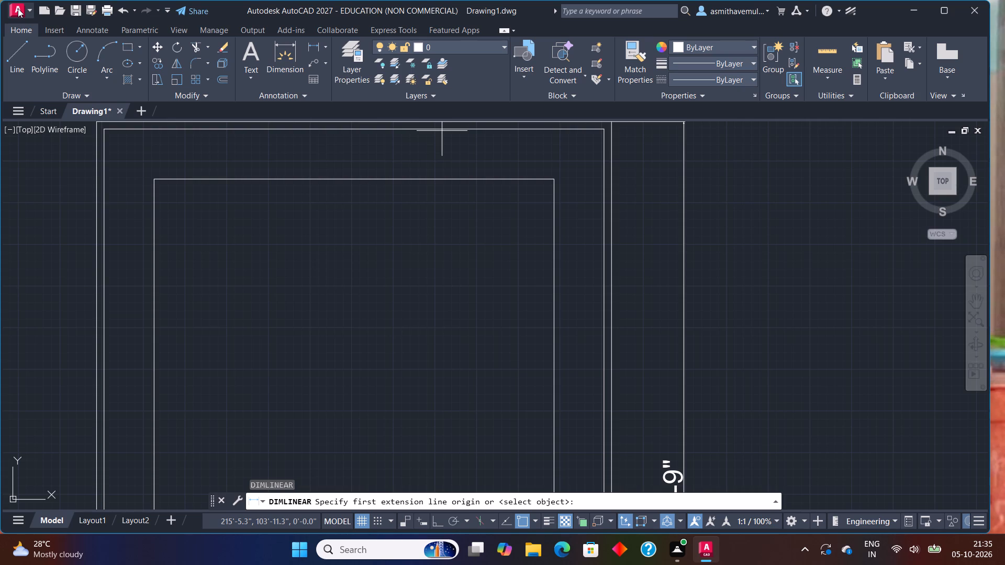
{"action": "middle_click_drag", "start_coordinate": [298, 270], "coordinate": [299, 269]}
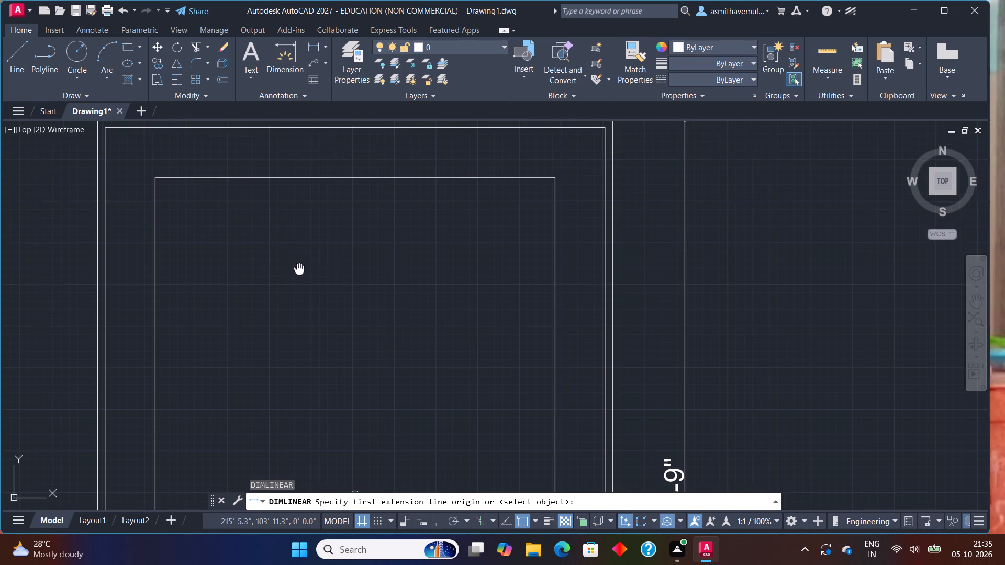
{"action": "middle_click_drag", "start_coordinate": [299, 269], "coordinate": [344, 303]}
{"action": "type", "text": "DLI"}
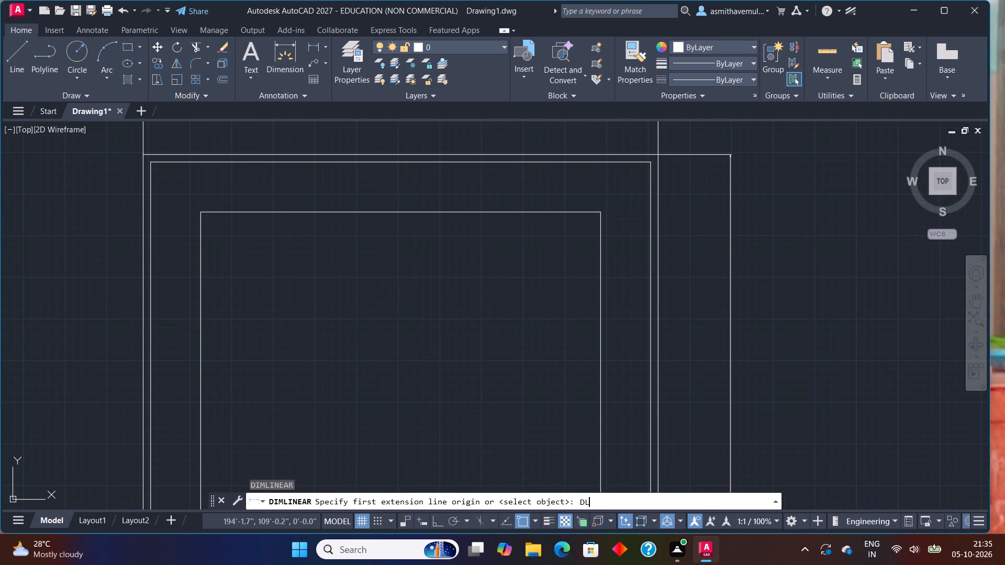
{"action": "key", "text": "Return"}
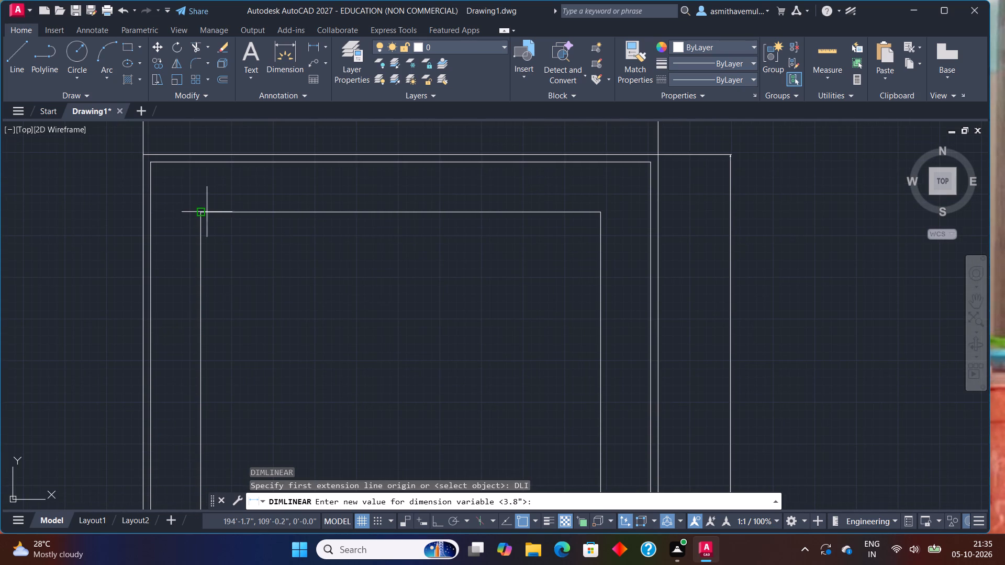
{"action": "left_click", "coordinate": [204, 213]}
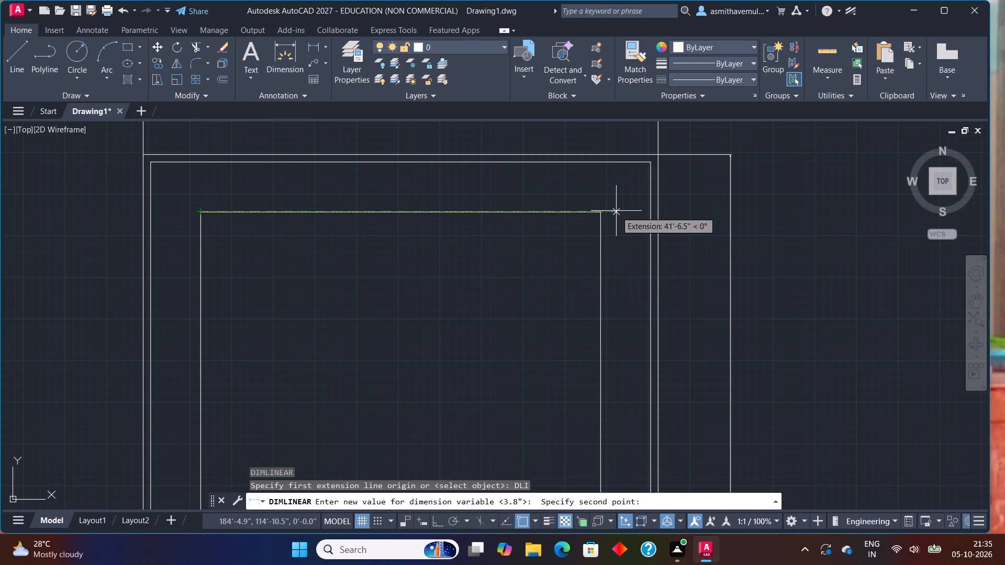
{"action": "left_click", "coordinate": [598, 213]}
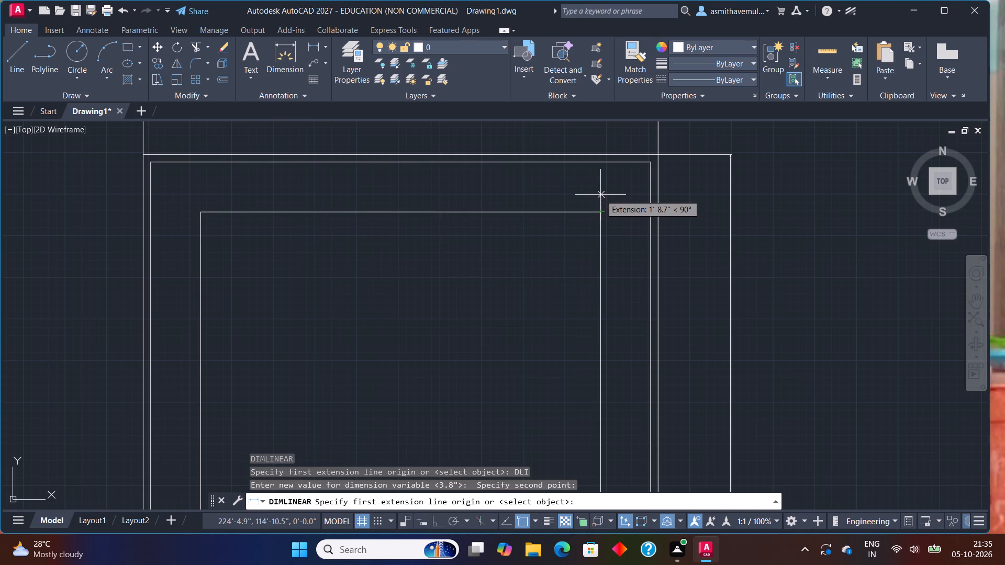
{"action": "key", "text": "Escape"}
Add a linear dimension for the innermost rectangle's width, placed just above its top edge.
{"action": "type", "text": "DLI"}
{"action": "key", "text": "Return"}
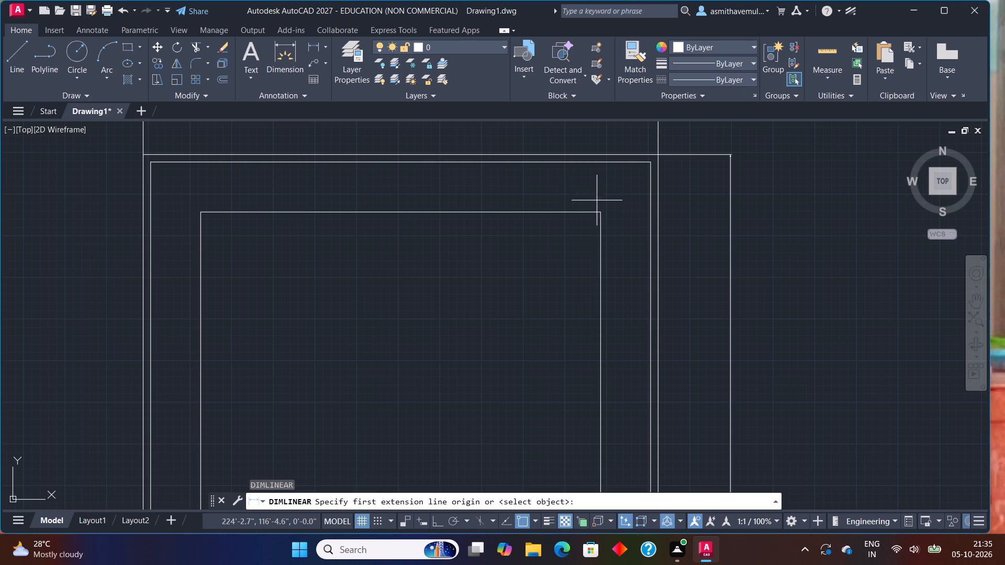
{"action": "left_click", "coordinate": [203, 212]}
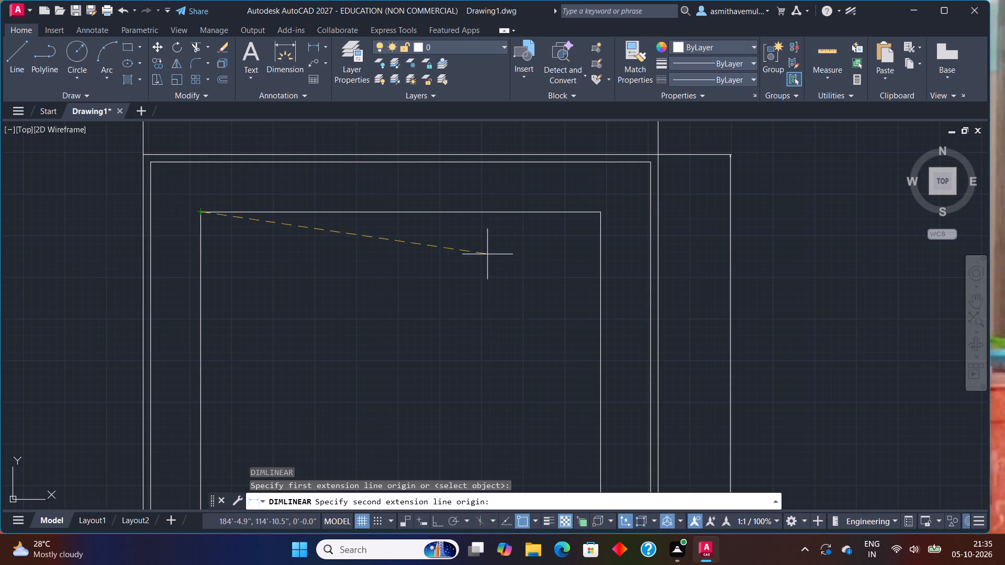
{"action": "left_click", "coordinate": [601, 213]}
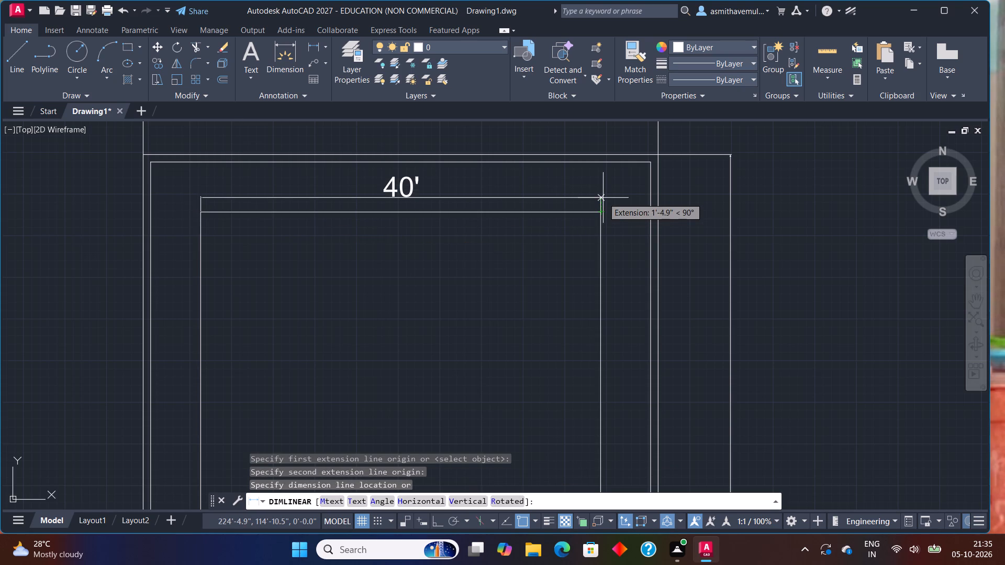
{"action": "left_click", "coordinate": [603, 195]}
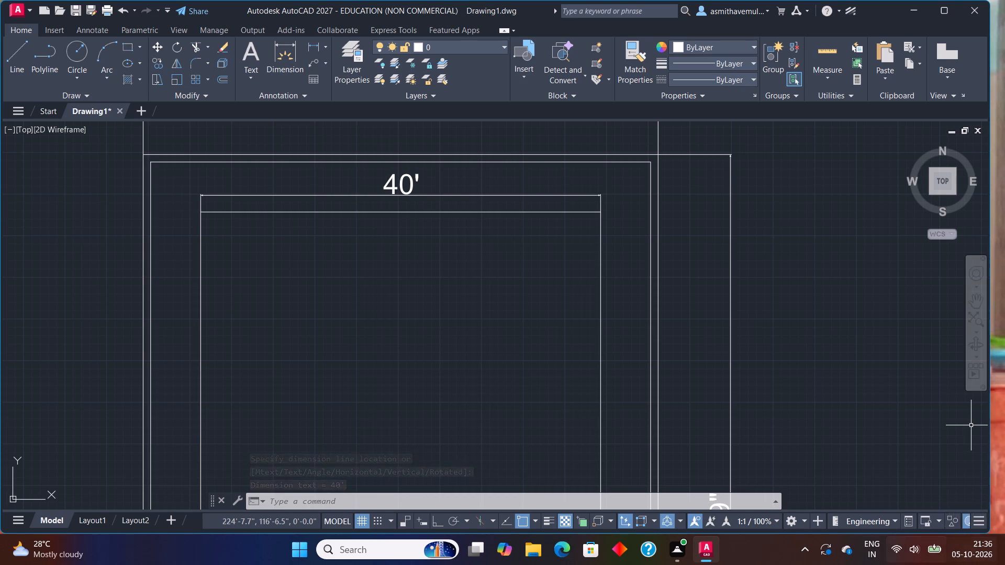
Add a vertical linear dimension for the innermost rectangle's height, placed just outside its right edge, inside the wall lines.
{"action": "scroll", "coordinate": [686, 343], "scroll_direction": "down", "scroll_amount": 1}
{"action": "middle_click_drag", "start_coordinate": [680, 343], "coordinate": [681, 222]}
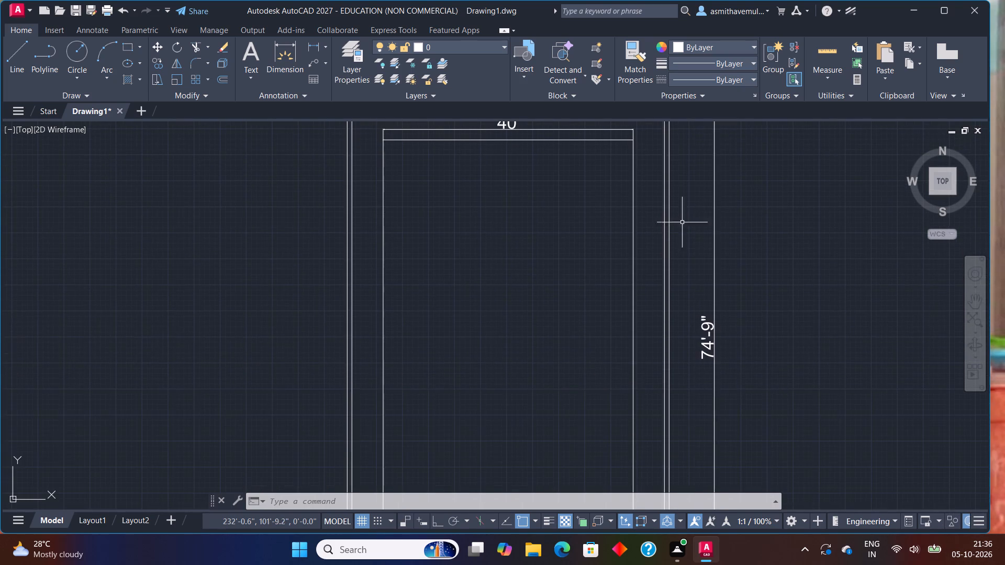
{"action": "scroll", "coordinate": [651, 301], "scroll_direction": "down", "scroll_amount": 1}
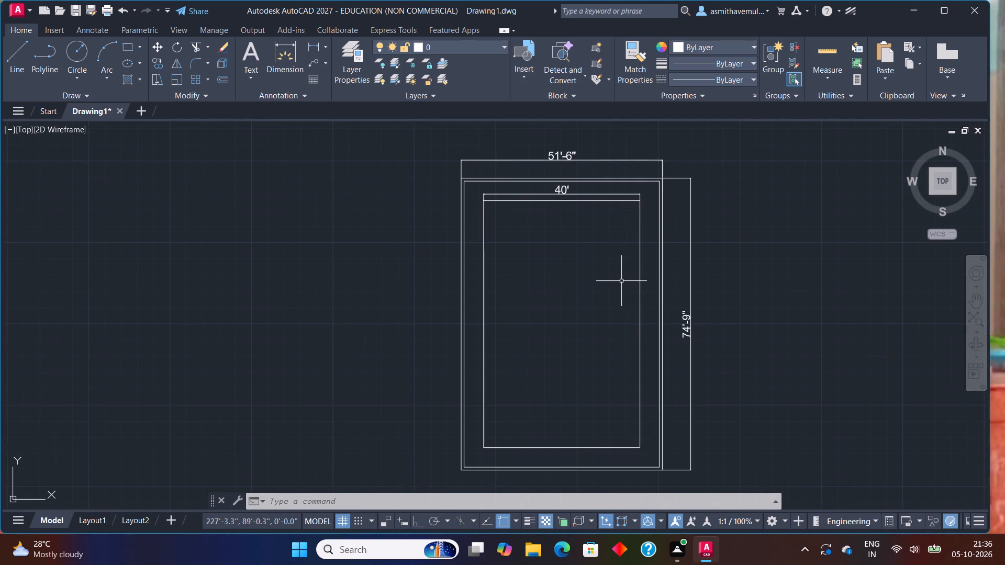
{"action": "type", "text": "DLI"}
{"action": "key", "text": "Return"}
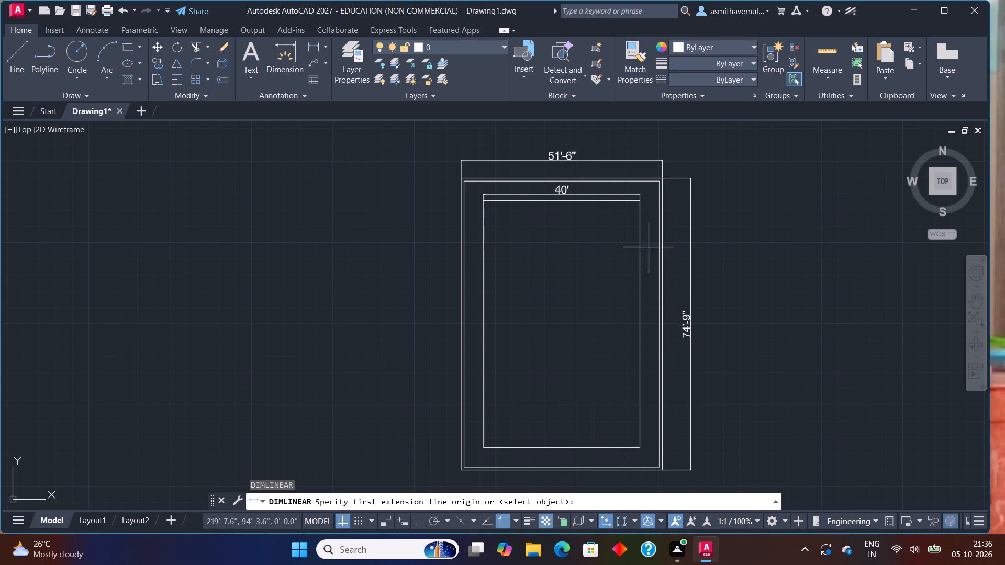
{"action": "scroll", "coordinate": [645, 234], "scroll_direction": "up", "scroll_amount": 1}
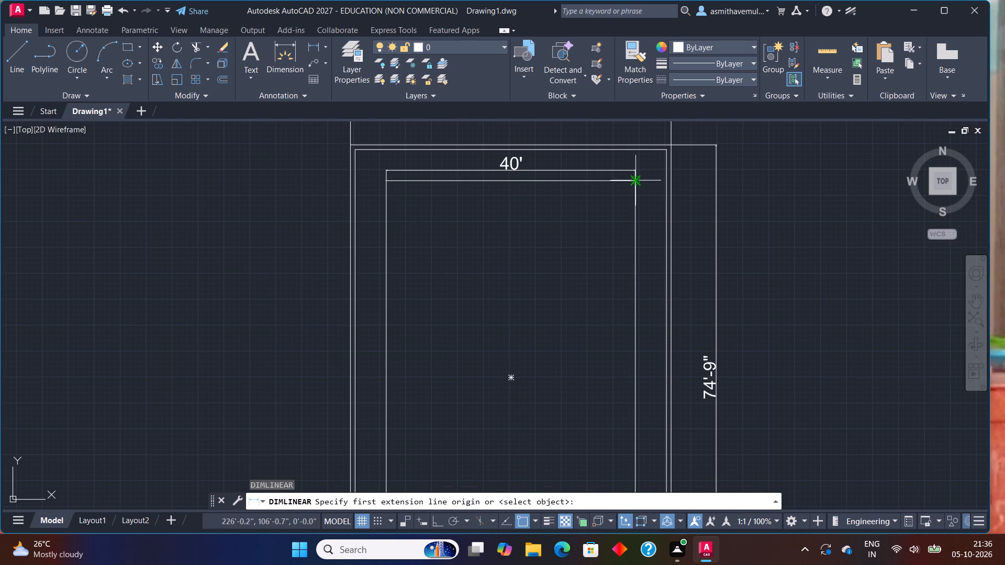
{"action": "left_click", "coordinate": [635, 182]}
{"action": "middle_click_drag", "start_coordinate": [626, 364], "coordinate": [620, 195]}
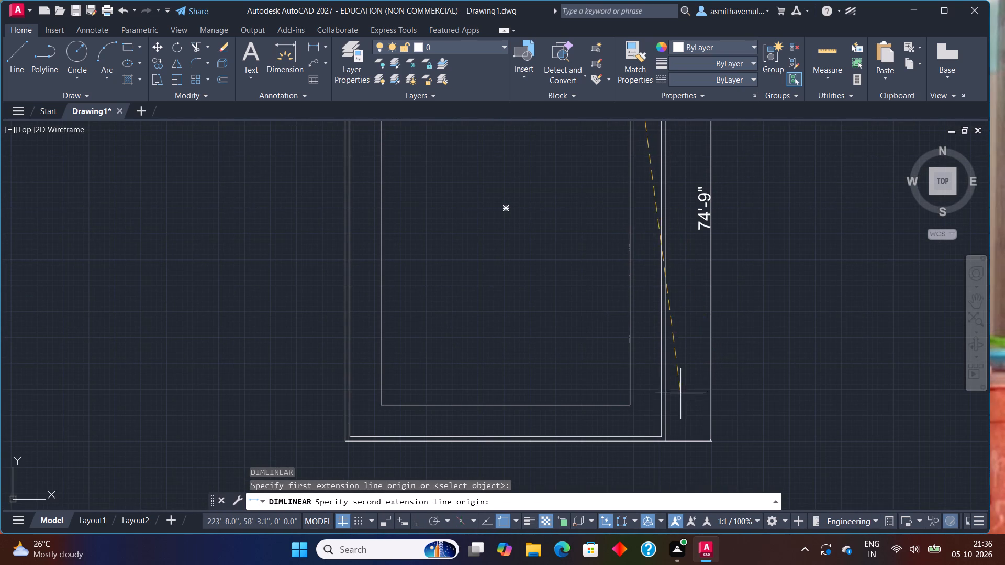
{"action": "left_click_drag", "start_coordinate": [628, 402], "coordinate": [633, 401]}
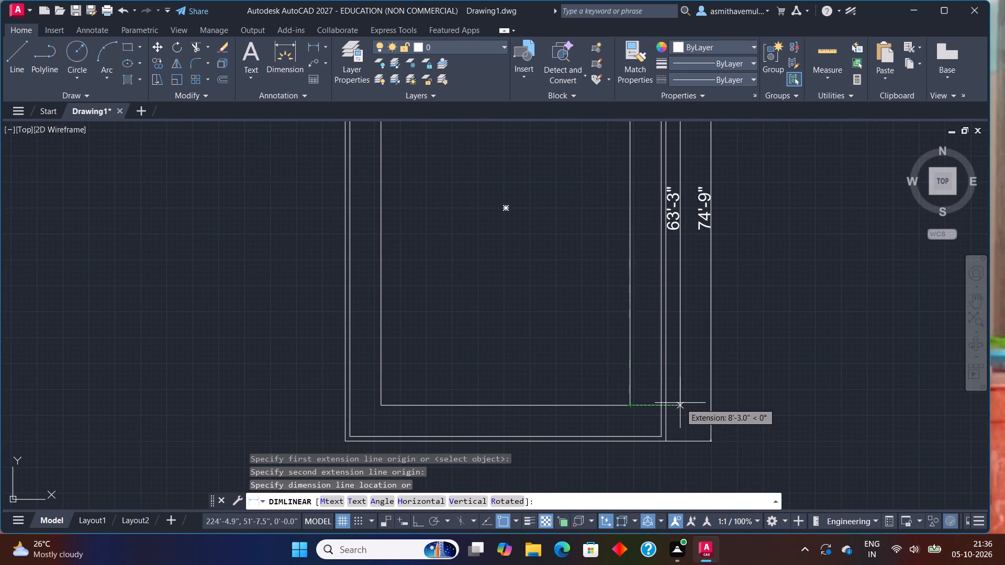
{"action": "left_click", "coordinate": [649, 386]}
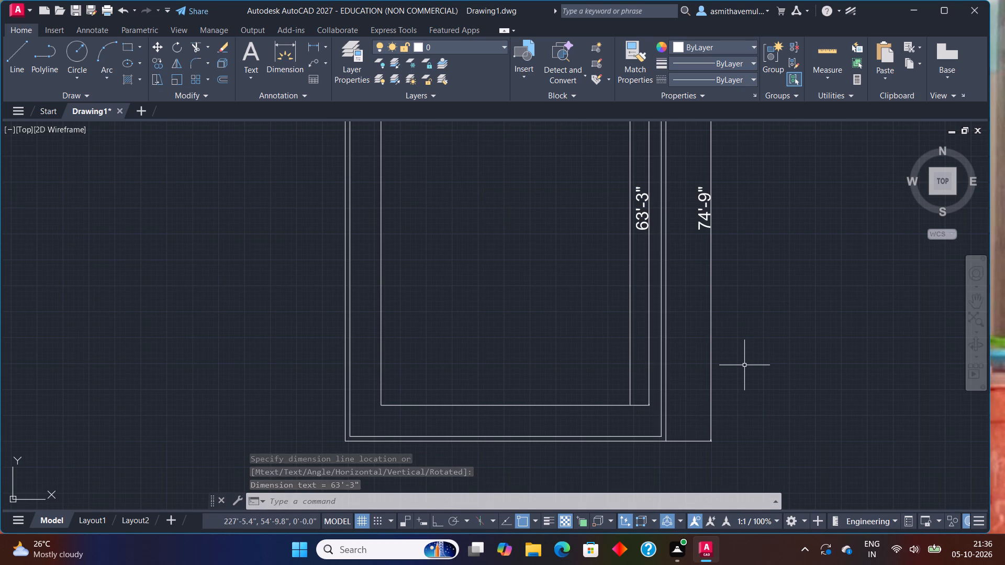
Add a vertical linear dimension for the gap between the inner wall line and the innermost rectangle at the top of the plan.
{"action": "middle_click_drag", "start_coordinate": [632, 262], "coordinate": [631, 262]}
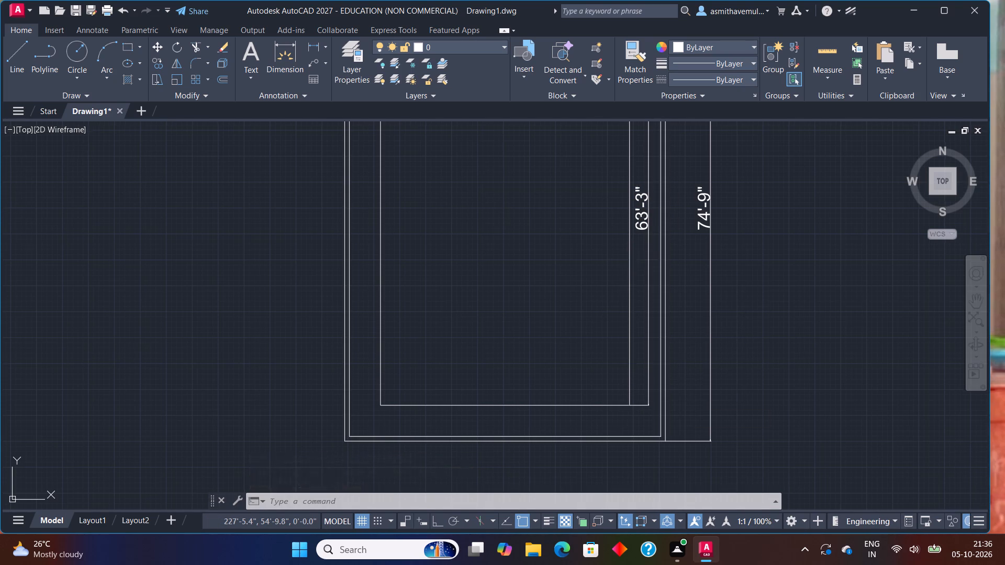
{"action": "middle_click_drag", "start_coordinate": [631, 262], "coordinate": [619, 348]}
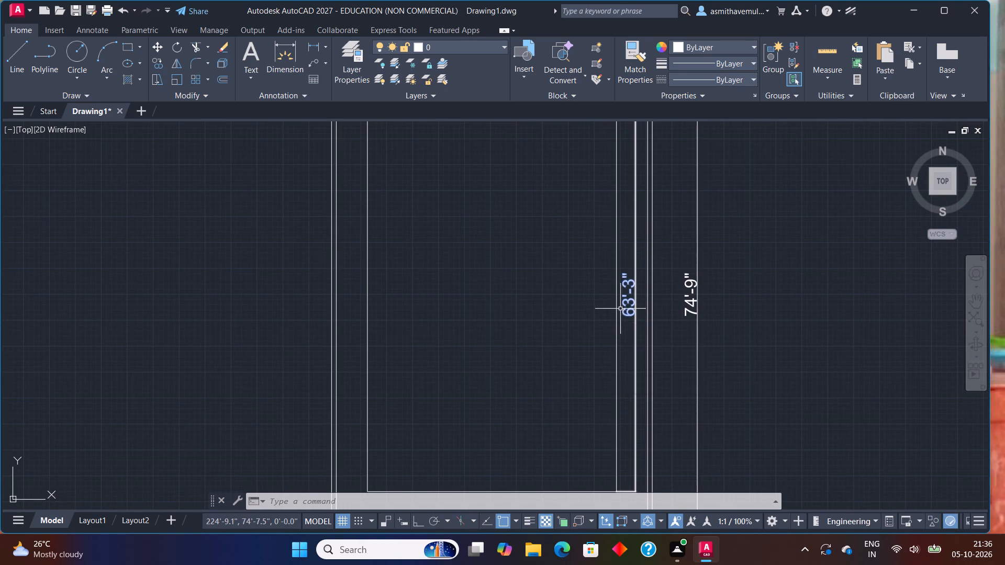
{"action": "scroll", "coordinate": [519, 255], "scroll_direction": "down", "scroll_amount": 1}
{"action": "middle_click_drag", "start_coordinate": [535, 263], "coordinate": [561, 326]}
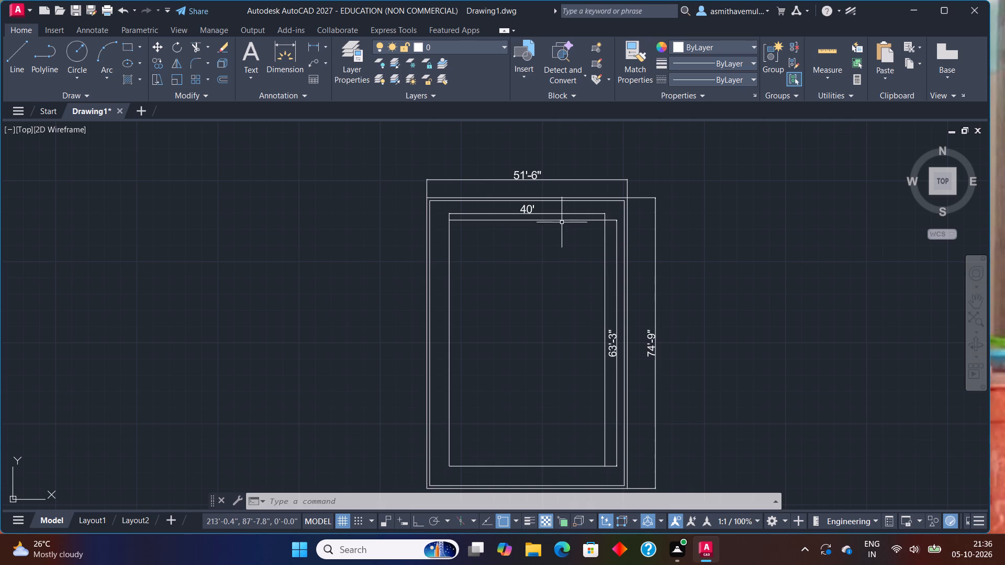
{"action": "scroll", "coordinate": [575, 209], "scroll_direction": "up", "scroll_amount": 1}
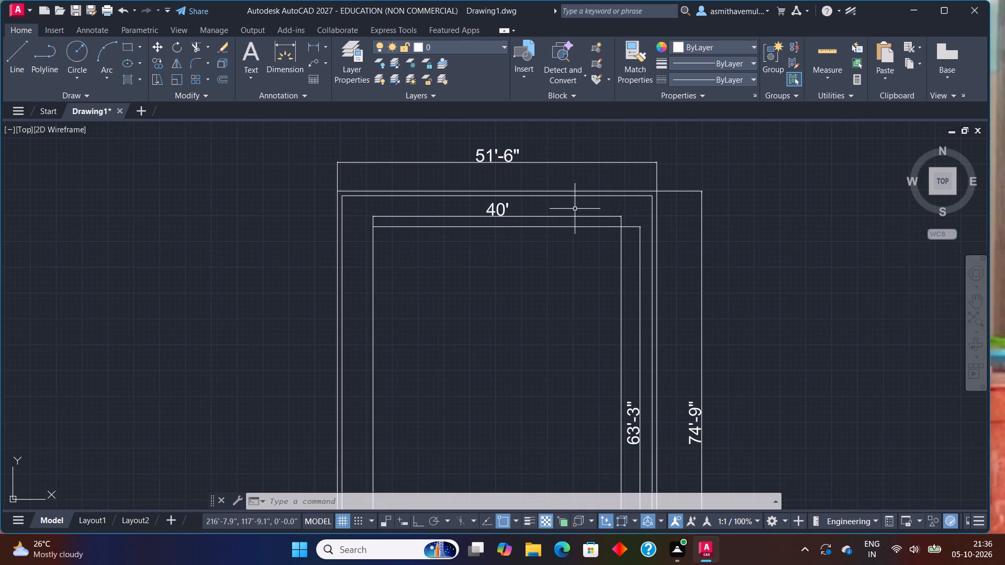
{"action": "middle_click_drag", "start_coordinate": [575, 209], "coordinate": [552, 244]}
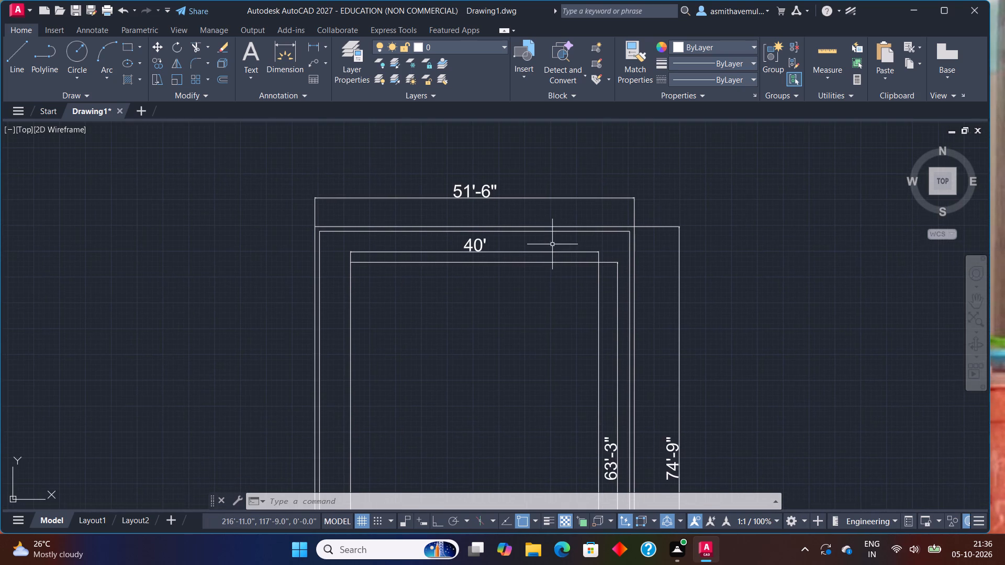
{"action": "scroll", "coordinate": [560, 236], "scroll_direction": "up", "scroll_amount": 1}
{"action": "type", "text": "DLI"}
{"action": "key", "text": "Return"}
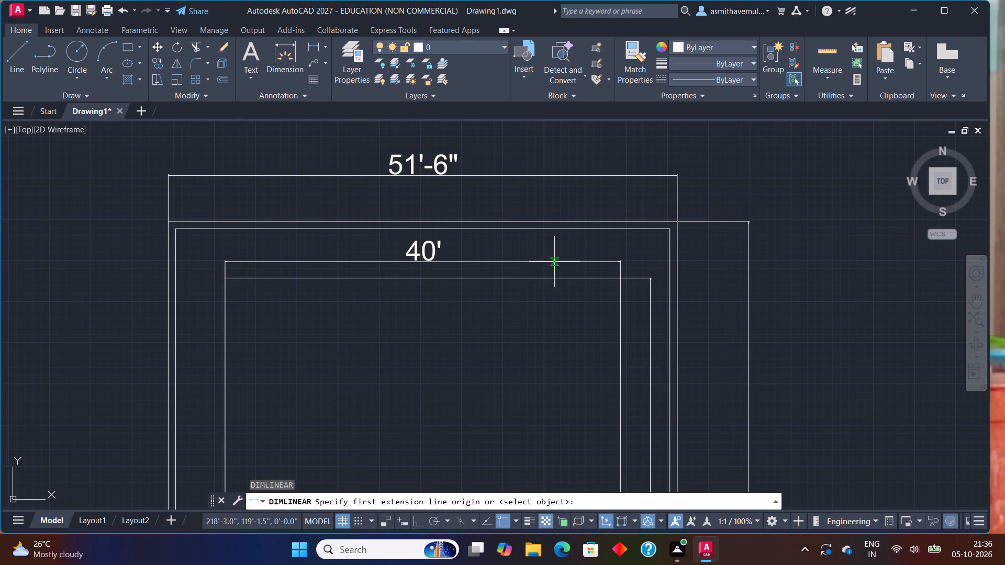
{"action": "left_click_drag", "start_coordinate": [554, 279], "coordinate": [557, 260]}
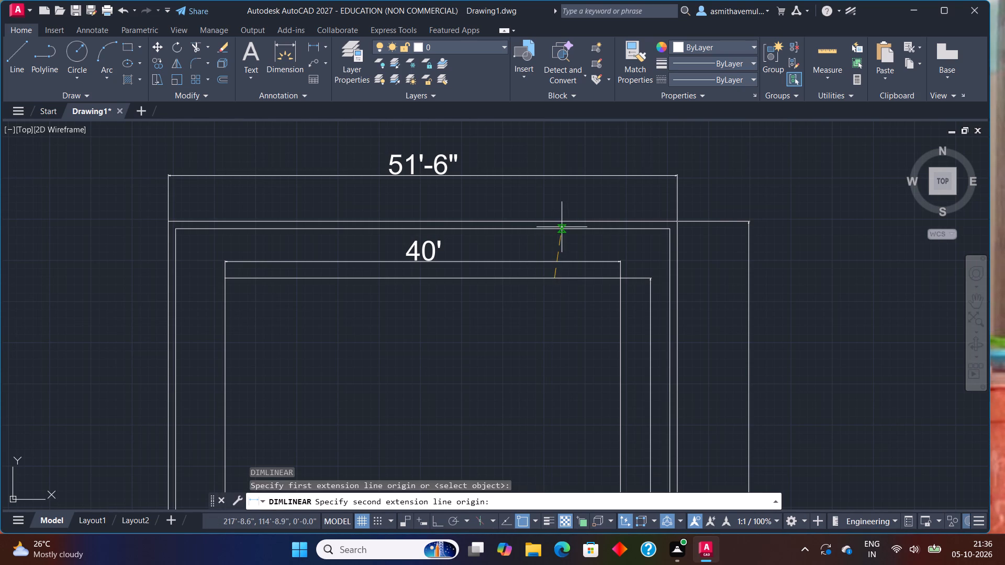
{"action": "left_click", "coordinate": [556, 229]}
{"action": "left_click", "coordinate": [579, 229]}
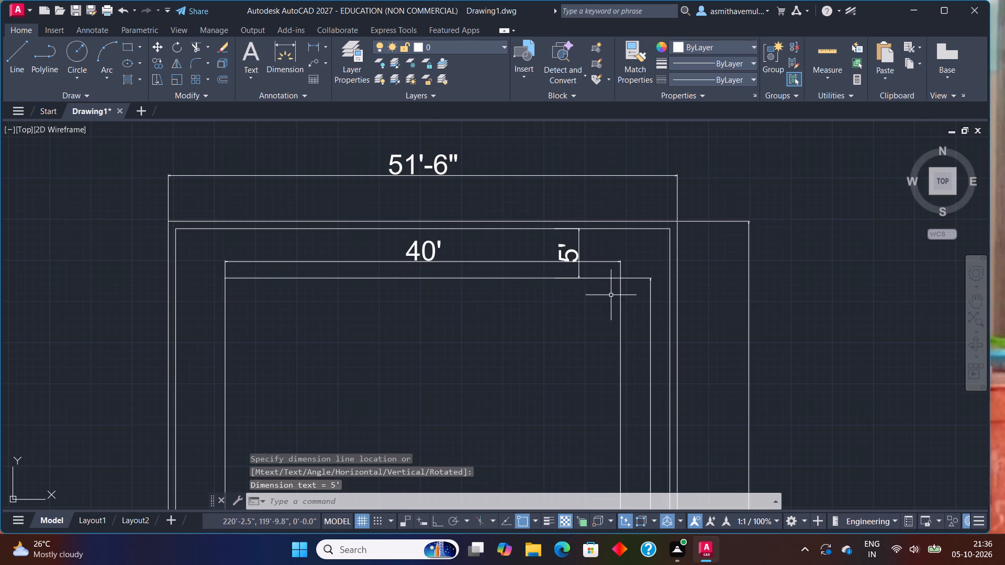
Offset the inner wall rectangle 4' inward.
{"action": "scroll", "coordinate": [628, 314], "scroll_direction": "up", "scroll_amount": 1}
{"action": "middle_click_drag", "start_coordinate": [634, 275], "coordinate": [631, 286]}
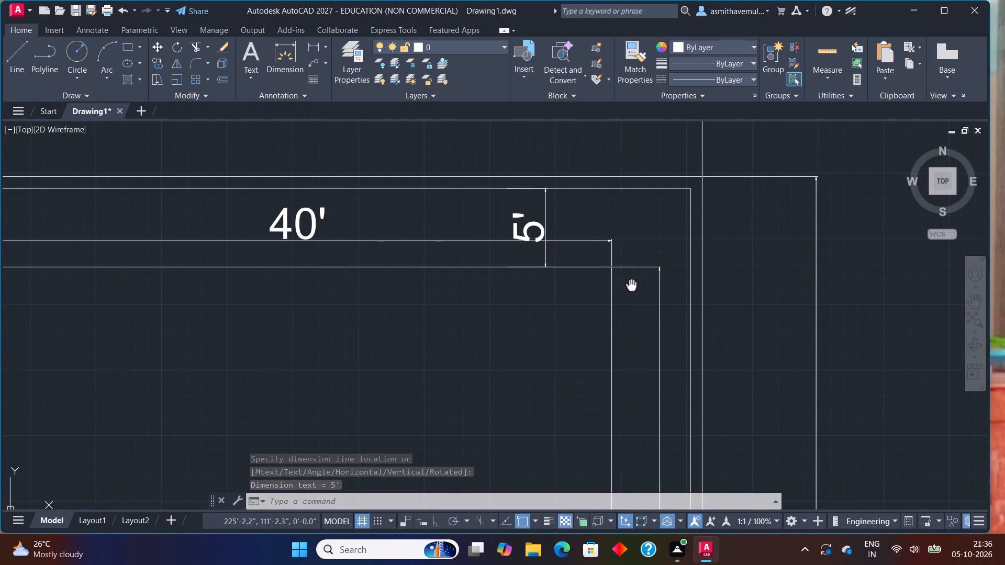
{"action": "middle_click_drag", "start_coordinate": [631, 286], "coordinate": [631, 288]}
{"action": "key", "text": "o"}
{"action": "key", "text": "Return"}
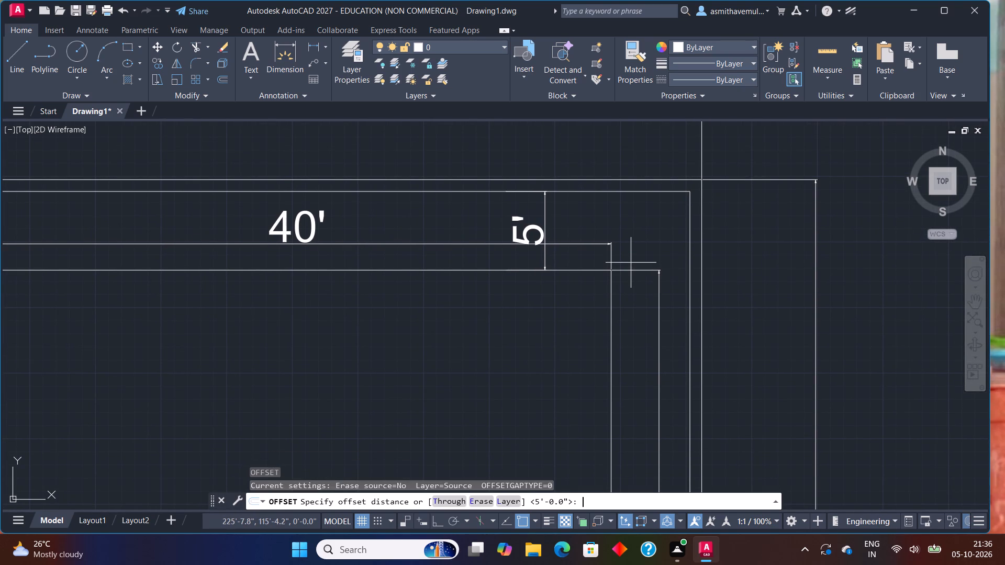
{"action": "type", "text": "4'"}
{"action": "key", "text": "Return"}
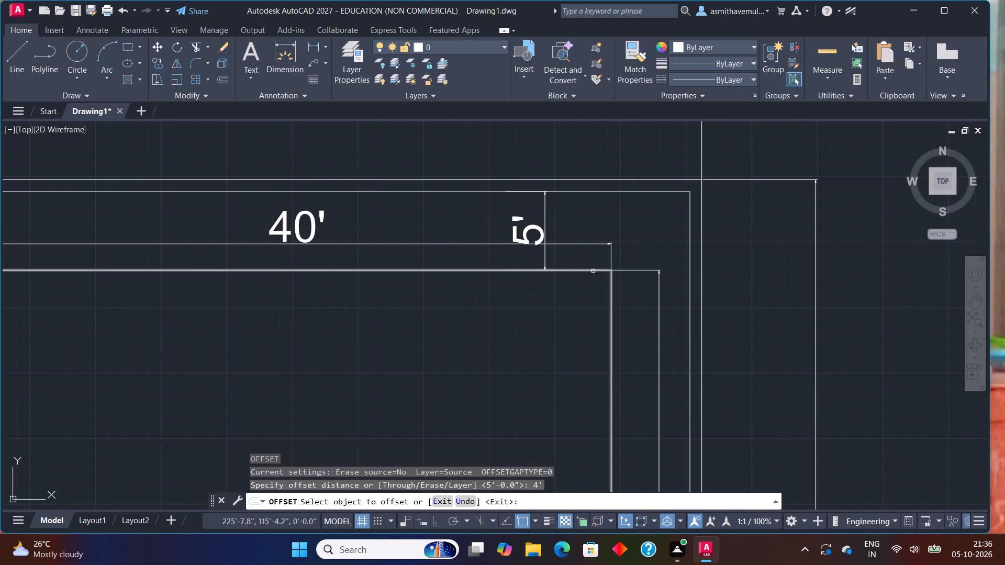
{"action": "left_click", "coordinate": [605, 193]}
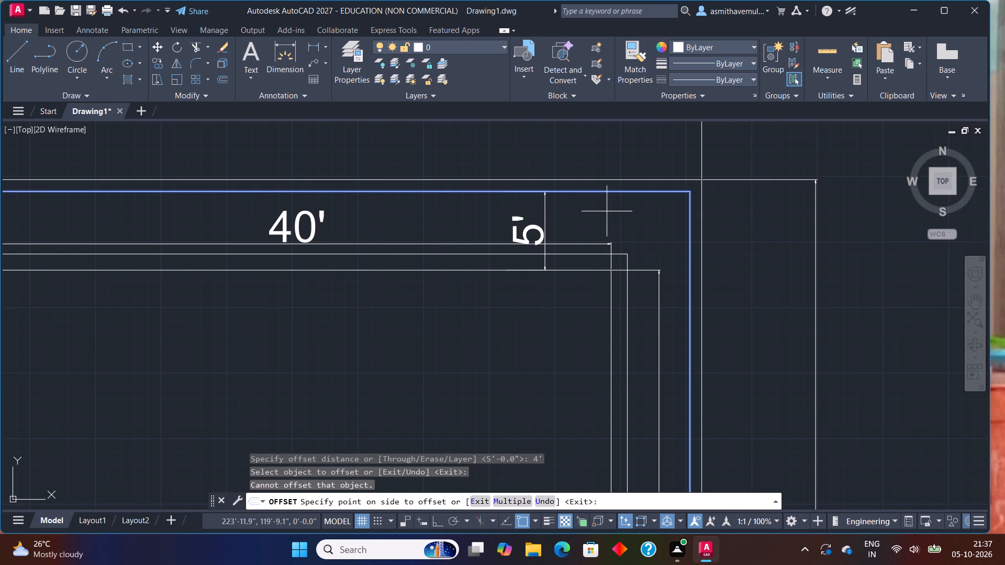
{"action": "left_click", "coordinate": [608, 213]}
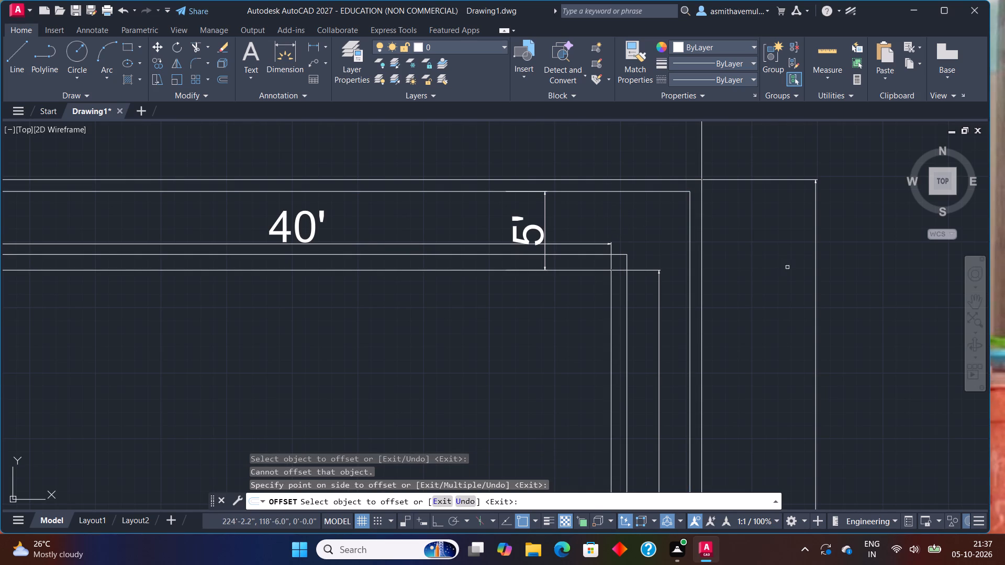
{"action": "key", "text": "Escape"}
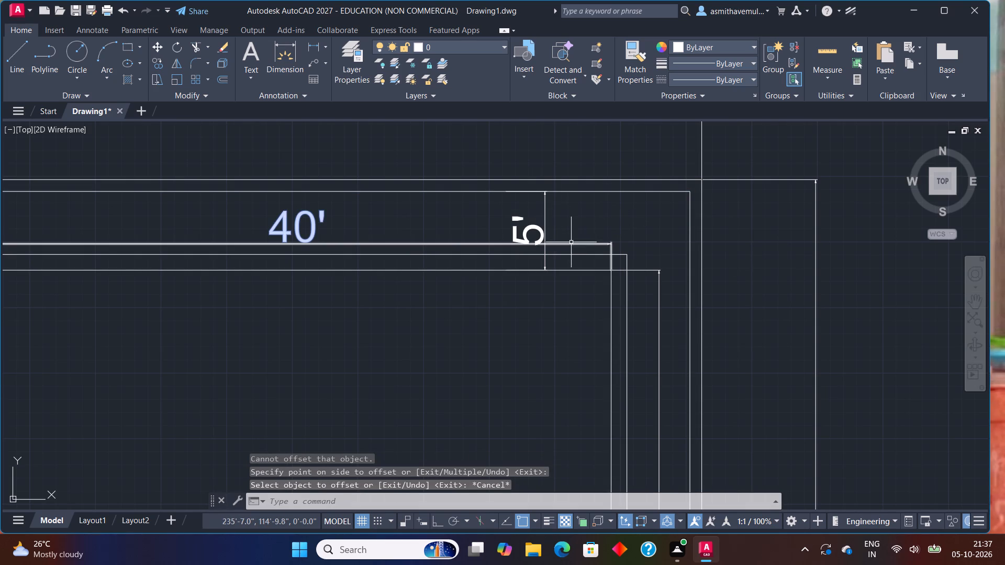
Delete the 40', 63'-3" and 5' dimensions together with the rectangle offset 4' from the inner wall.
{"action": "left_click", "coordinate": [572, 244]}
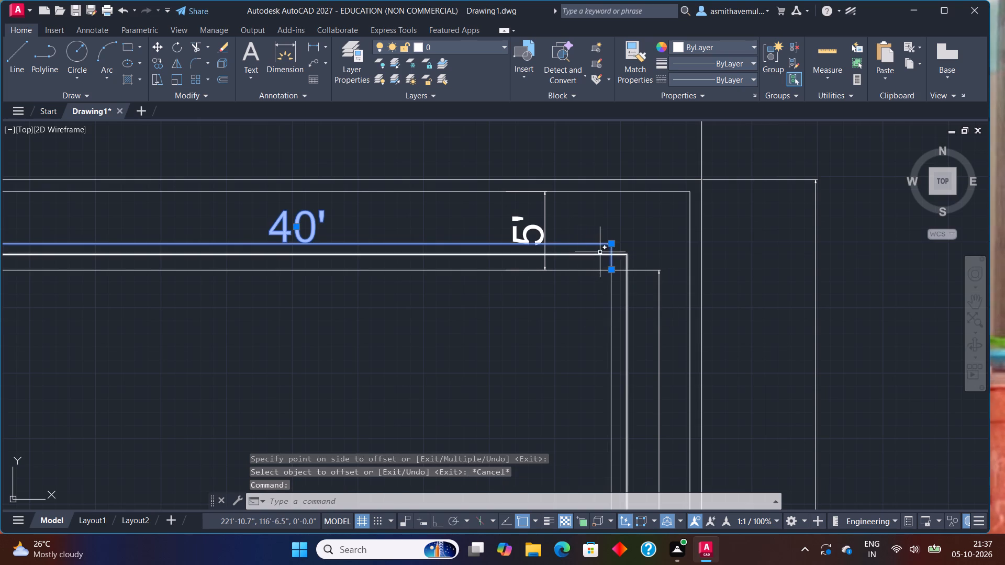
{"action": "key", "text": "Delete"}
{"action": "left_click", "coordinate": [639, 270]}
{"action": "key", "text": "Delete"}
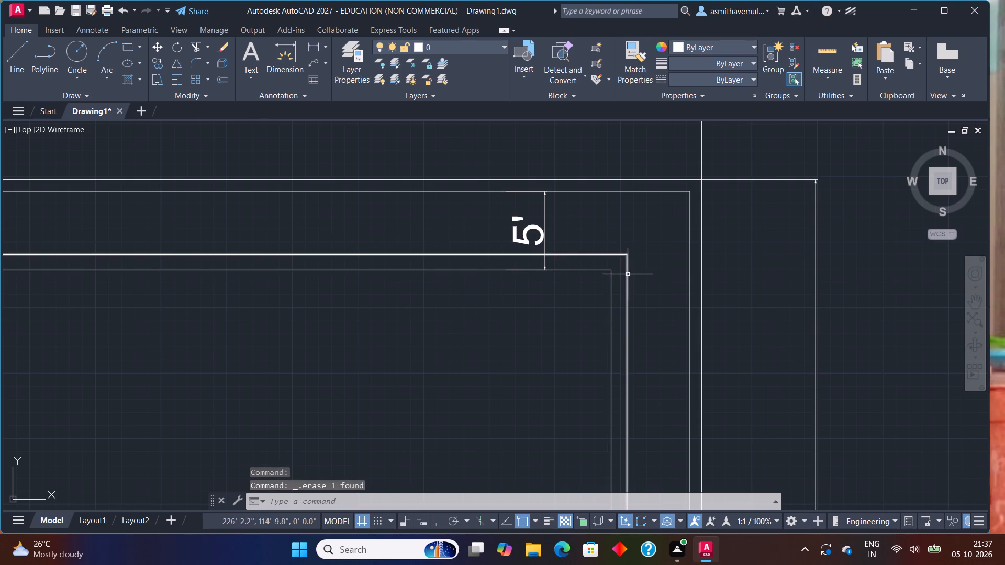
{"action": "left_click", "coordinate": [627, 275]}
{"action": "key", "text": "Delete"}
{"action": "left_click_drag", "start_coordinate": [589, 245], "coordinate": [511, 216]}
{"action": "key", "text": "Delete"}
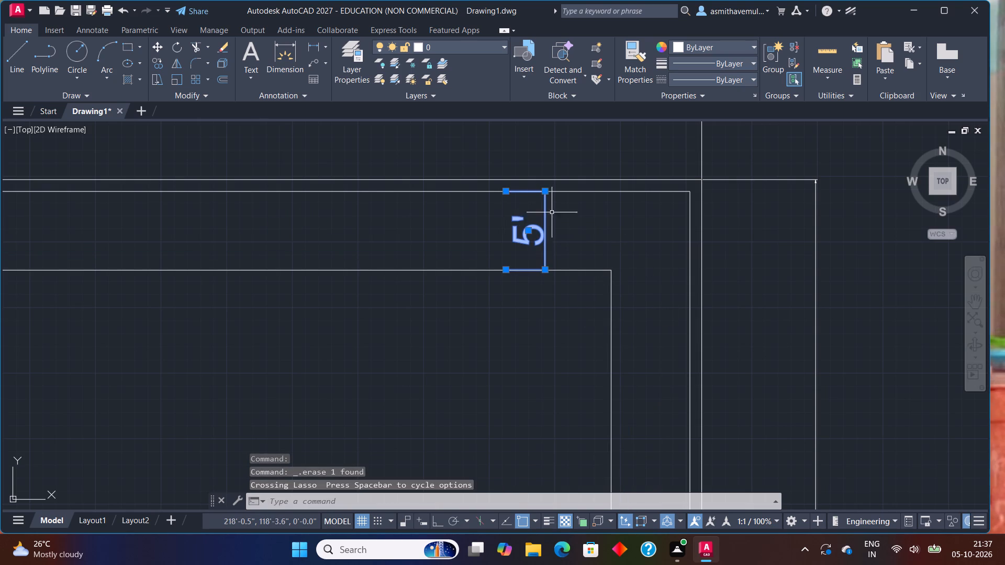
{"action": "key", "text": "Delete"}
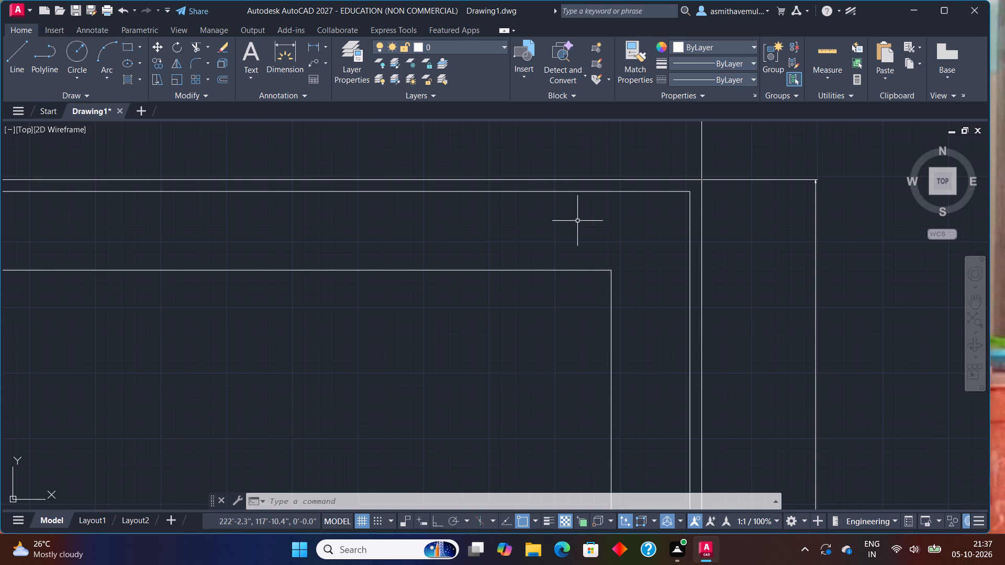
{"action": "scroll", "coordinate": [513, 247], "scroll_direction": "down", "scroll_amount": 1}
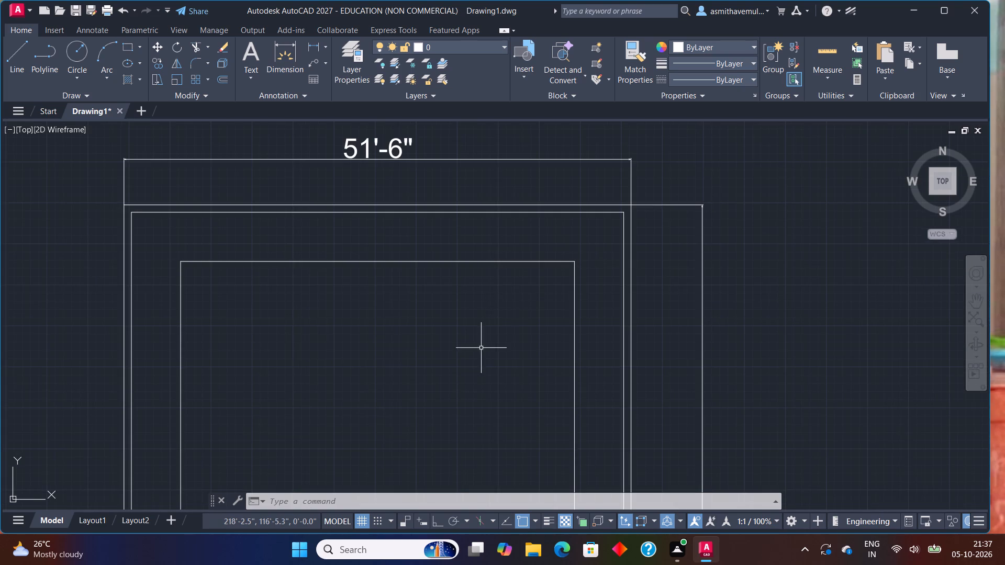
Offset the innermost rectangle 1' outward, toward the inner wall line.
{"action": "middle_click_drag", "start_coordinate": [479, 348], "coordinate": [486, 334]}
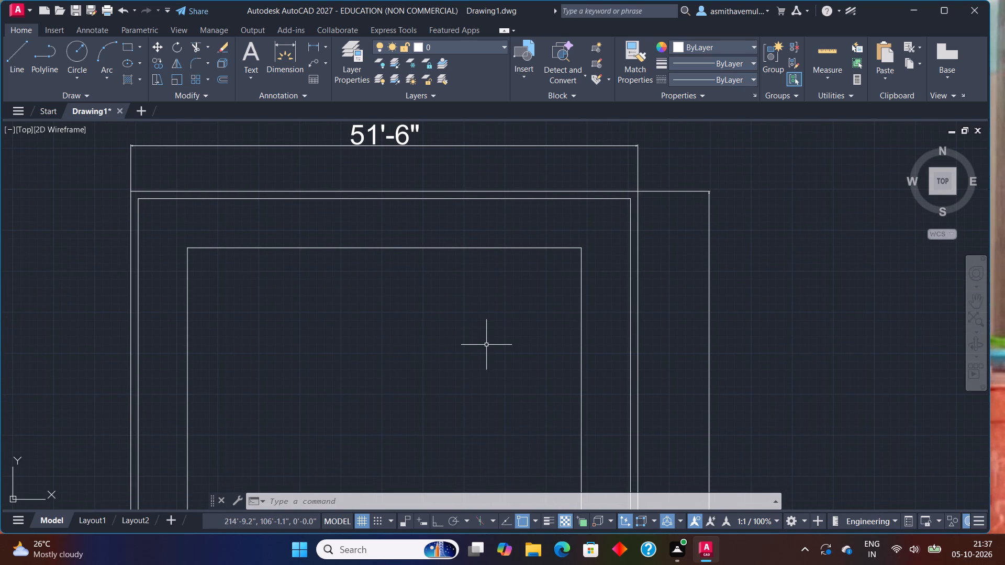
{"action": "key", "text": "o"}
{"action": "key", "text": "Return"}
{"action": "key", "text": "1"}
{"action": "key", "text": "apostrophe"}
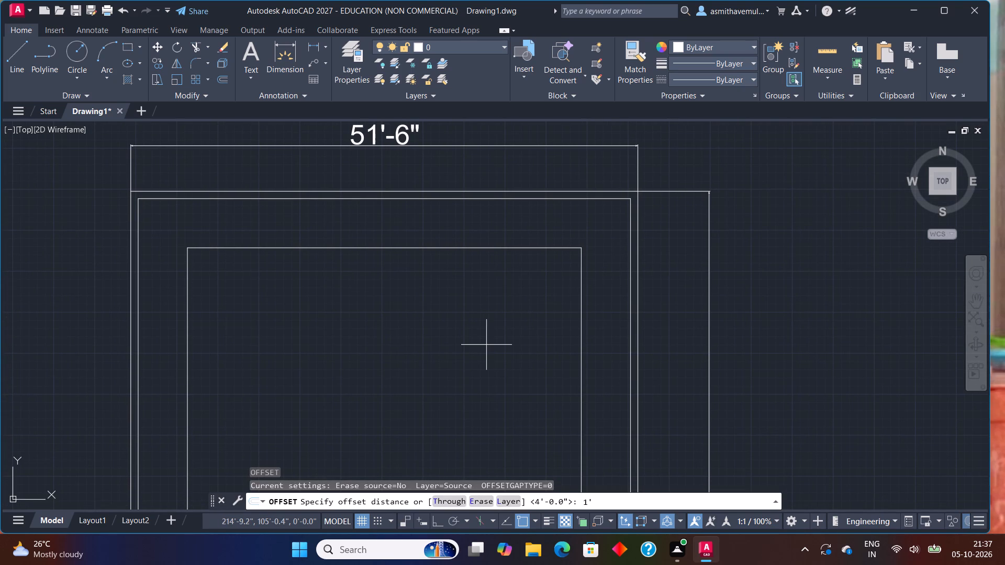
{"action": "key", "text": "Return"}
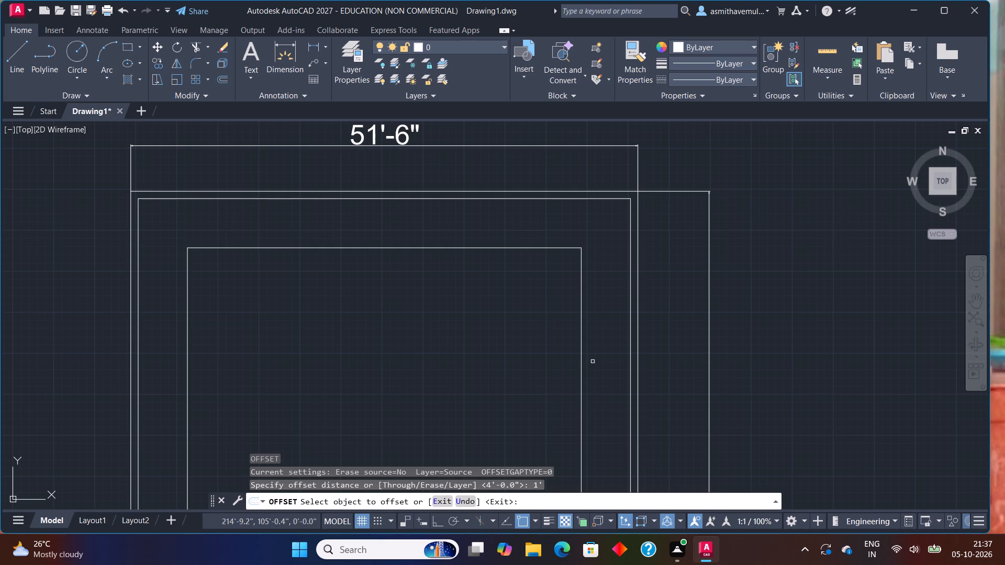
{"action": "left_click", "coordinate": [583, 358]}
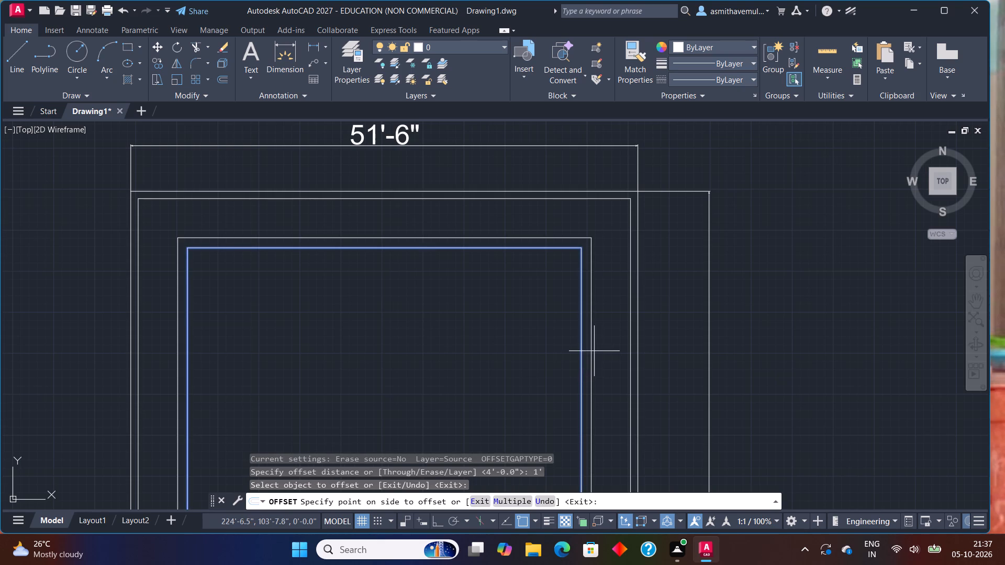
{"action": "left_click", "coordinate": [594, 351]}
{"action": "key", "text": "Escape"}
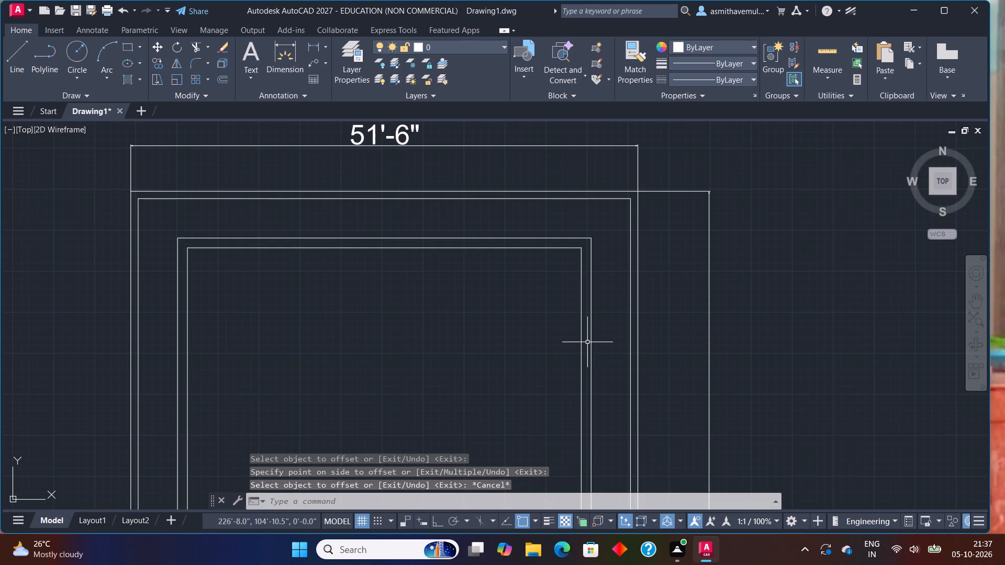
Delete the original innermost rectangle, keeping the copy offset 1' outside it.
{"action": "left_click", "coordinate": [579, 331]}
{"action": "left_click", "coordinate": [583, 328]}
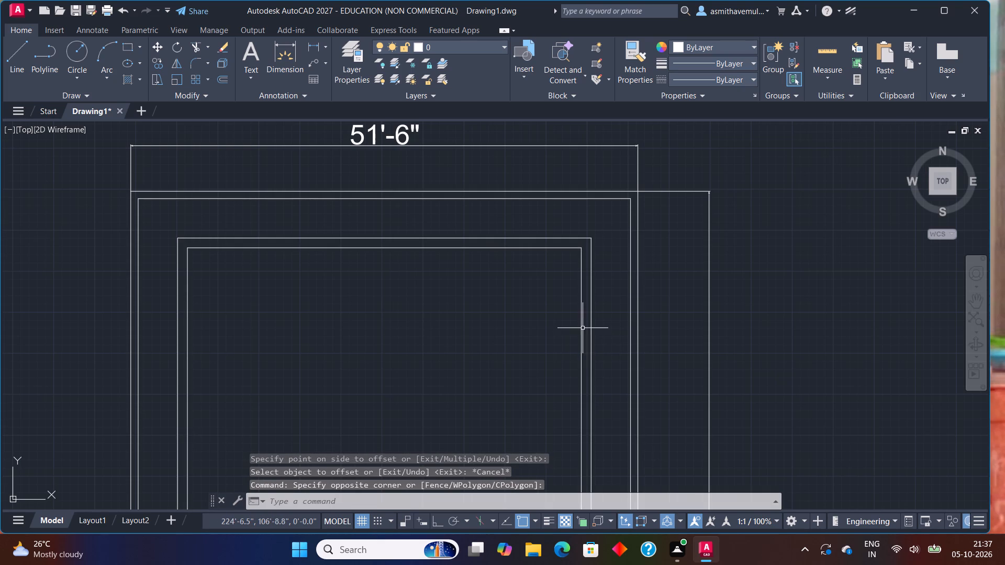
{"action": "left_click_drag", "start_coordinate": [585, 325], "coordinate": [569, 329]}
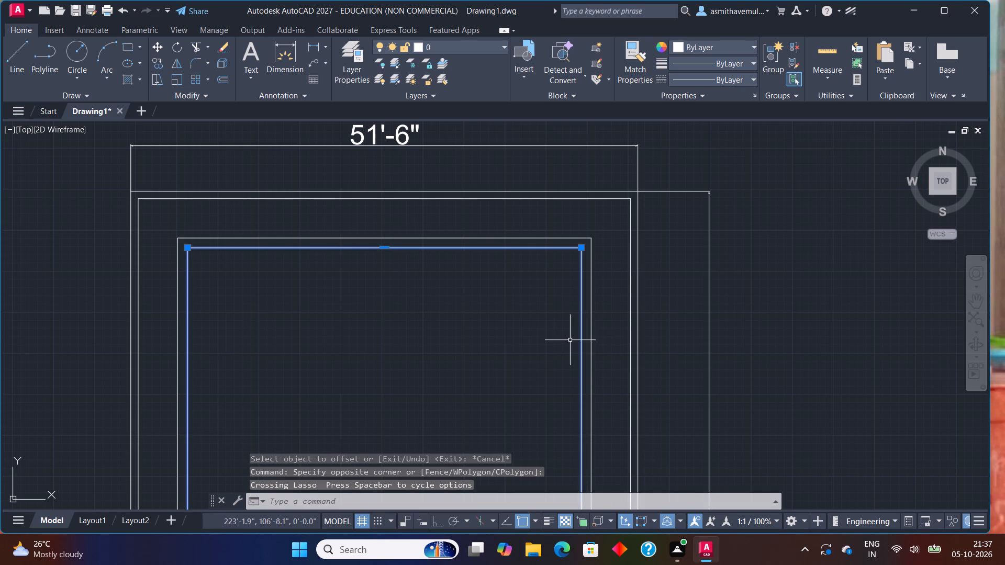
{"action": "key", "text": "Delete"}
Add a horizontal linear dimension for the innermost rectangle's width, placed just above its top edge, inside the wall lines.
{"action": "type", "text": "DLI"}
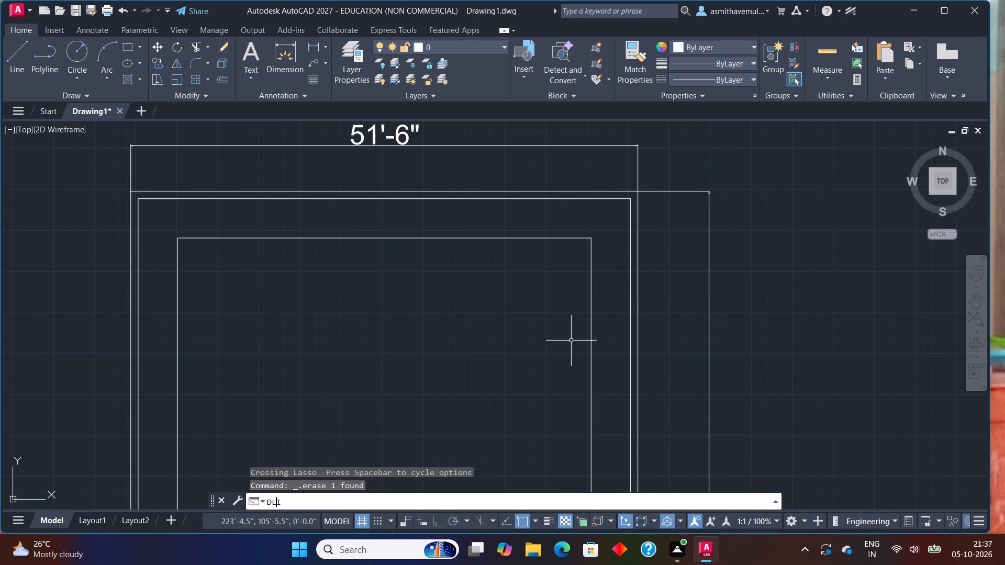
{"action": "key", "text": "Return"}
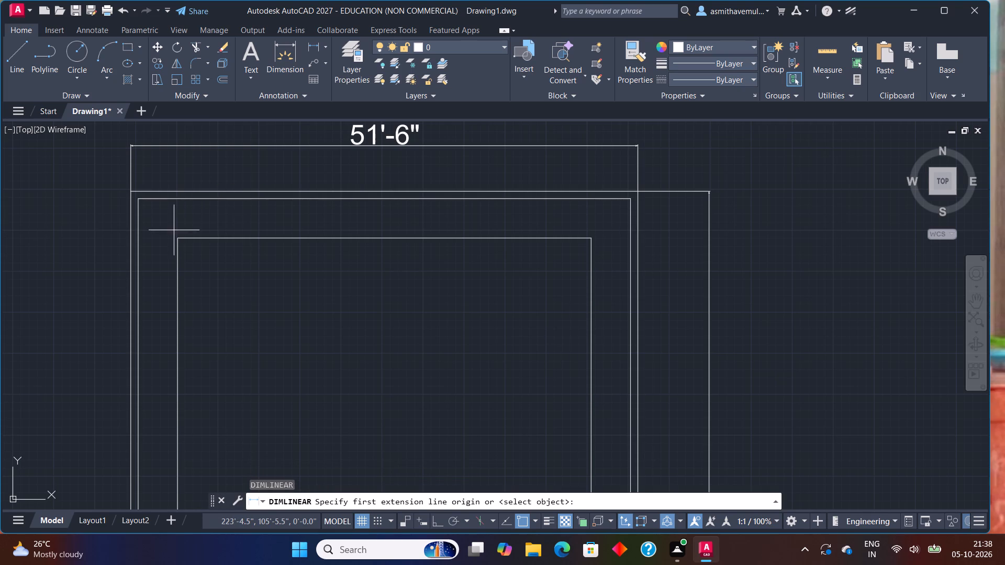
{"action": "left_click", "coordinate": [177, 237]}
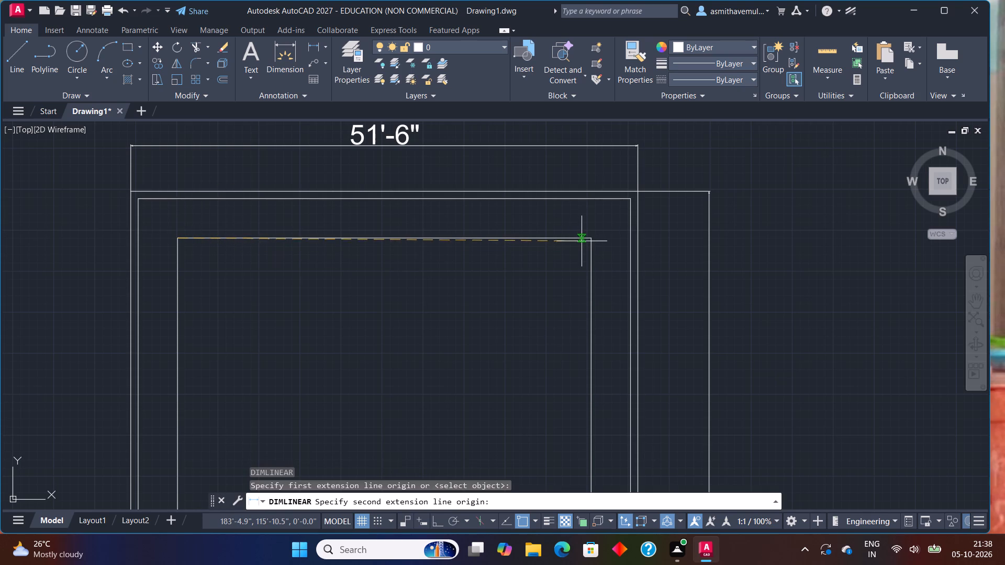
{"action": "left_click", "coordinate": [591, 239]}
{"action": "left_click", "coordinate": [591, 223]}
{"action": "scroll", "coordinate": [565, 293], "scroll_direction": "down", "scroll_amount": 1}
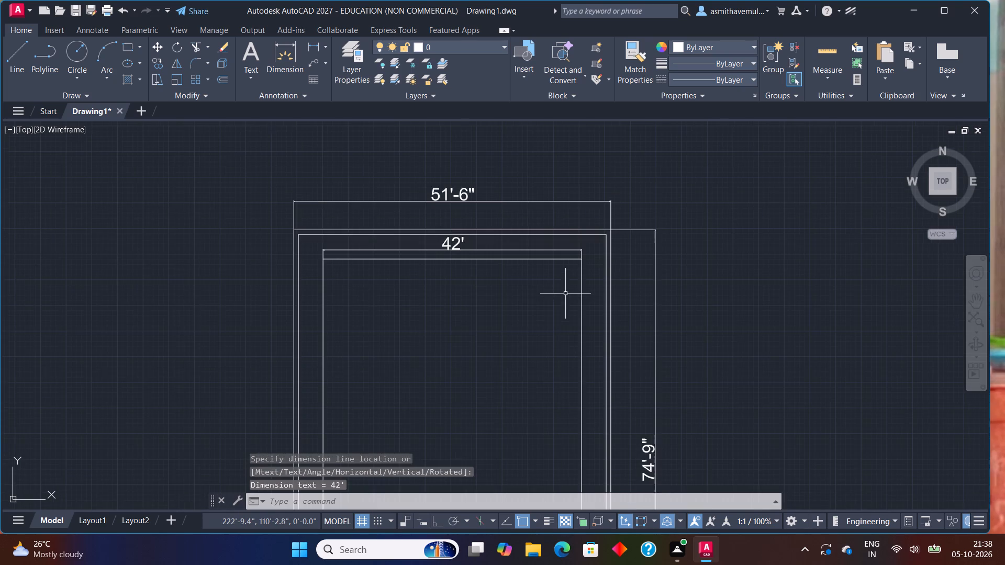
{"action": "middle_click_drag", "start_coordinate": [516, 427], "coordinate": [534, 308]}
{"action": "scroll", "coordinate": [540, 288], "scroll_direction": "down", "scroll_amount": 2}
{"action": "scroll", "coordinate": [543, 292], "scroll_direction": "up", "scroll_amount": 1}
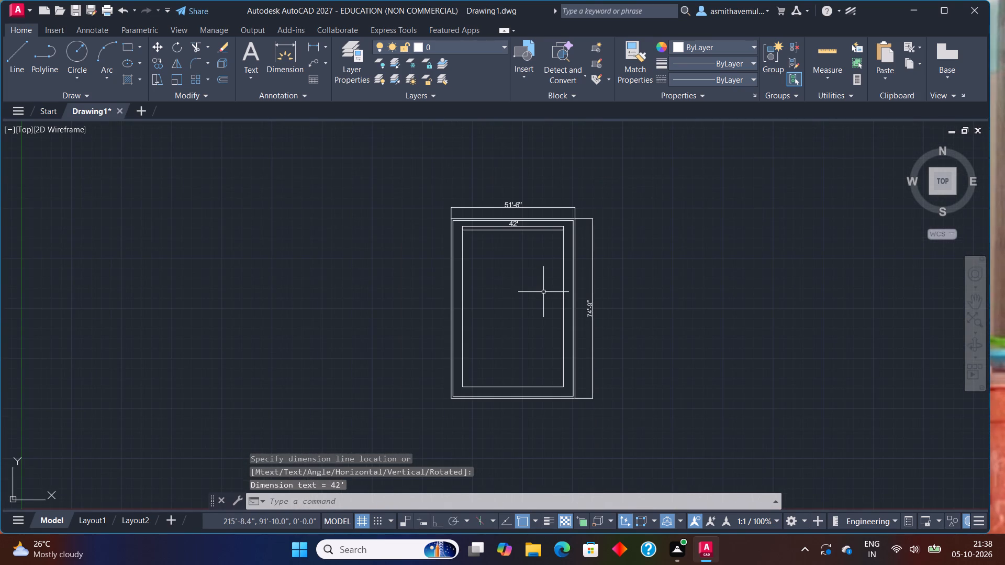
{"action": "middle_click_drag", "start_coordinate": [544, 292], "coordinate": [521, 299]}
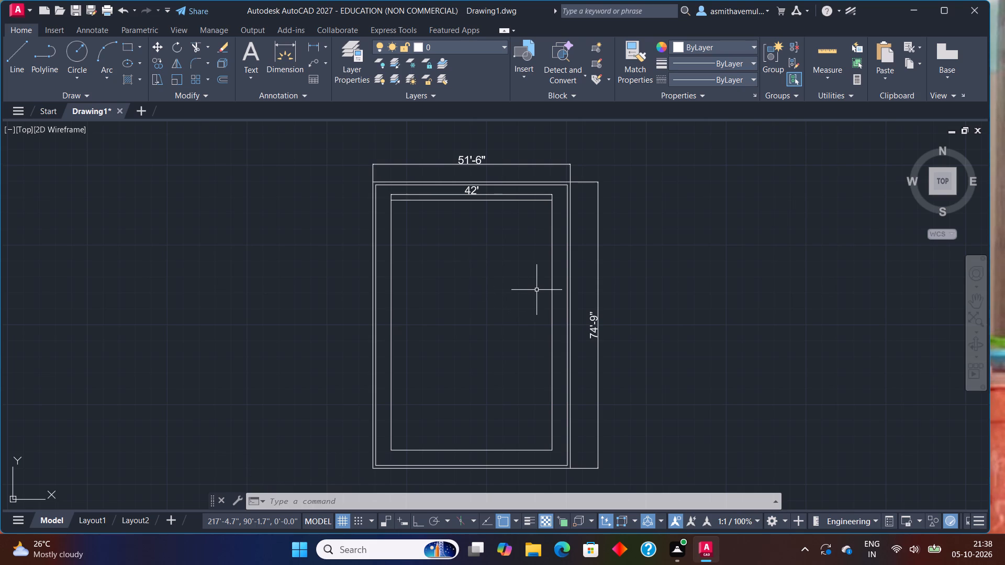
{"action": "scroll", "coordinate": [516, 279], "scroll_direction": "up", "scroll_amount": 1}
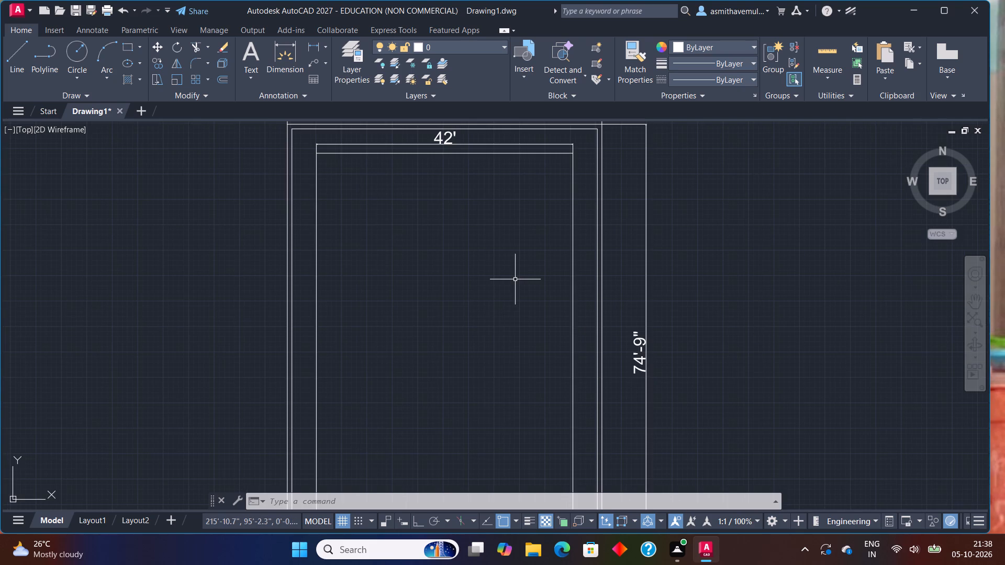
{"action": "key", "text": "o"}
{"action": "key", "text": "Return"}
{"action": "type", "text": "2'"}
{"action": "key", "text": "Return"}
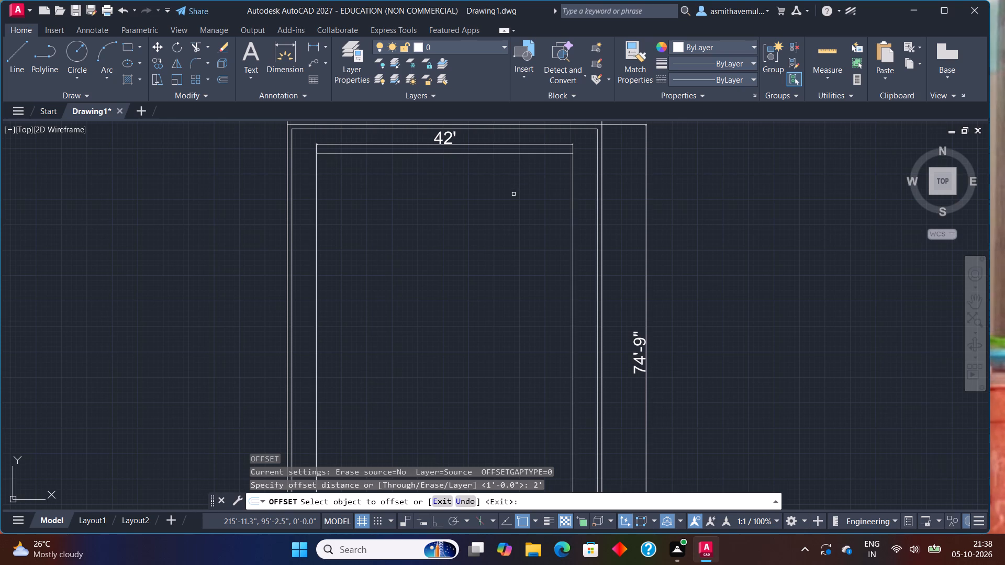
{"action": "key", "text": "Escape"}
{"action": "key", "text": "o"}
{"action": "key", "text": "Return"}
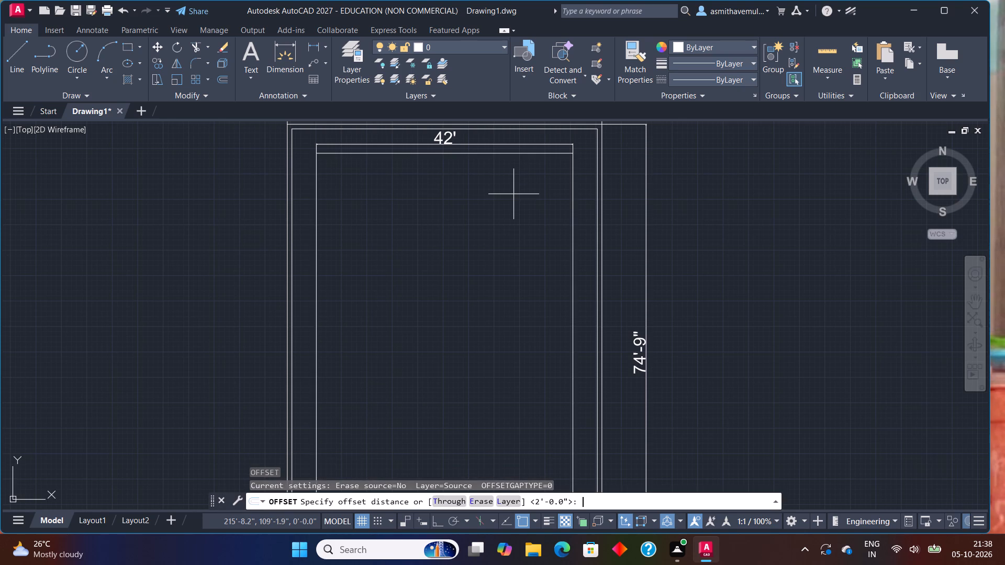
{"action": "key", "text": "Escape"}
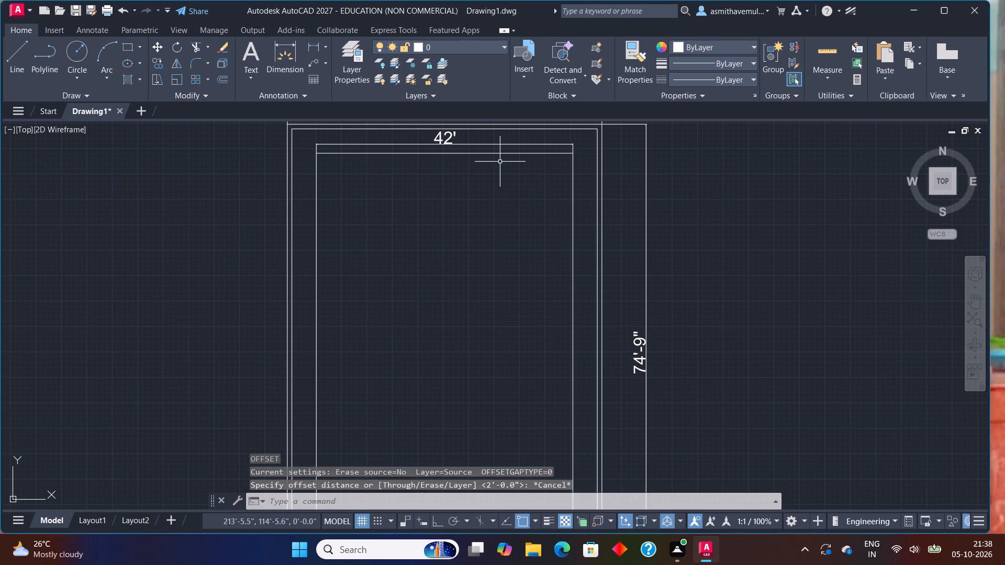
Explode the innermost rectangle into separate lines.
{"action": "left_click", "coordinate": [573, 231]}
{"action": "key", "text": "x"}
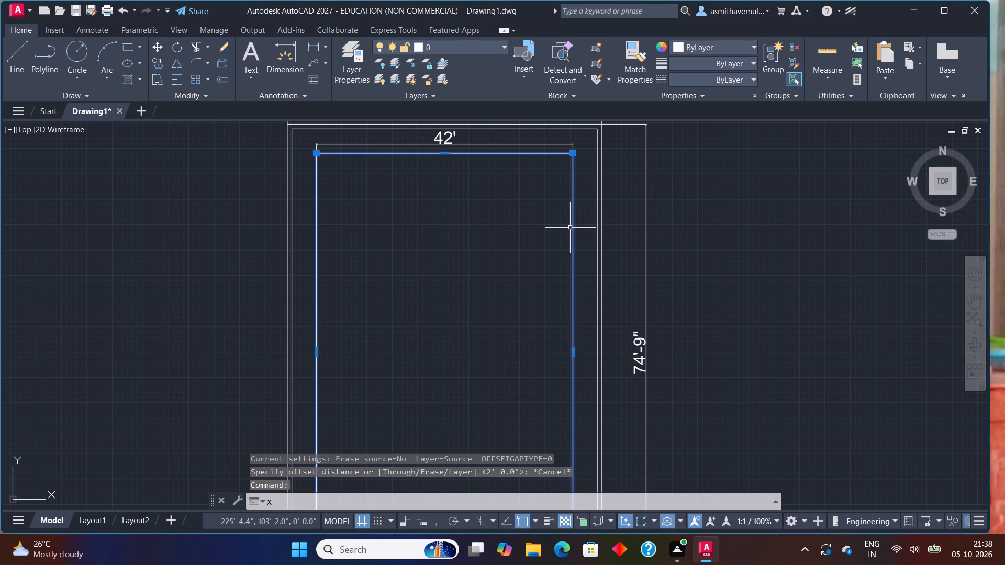
{"action": "key", "text": "Return"}
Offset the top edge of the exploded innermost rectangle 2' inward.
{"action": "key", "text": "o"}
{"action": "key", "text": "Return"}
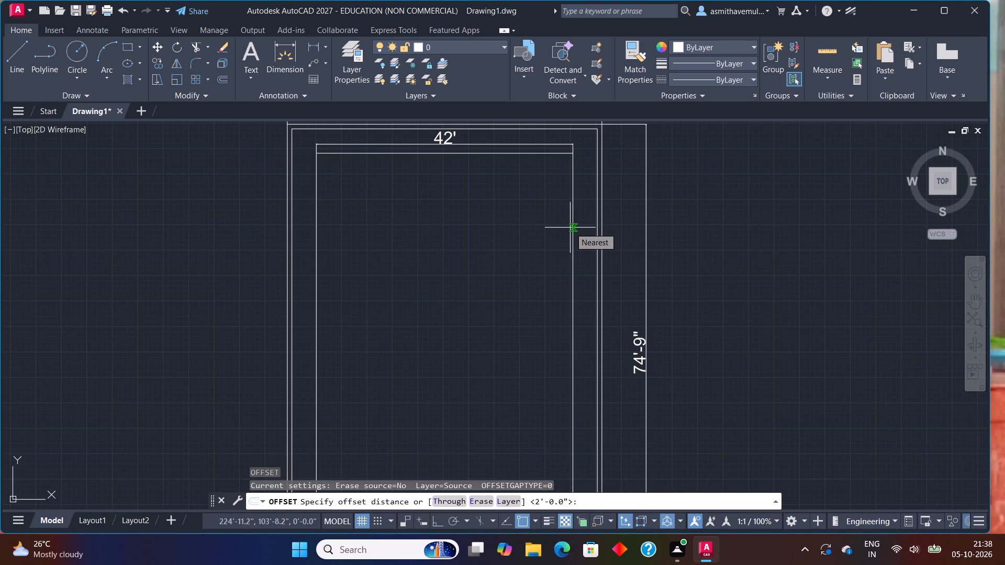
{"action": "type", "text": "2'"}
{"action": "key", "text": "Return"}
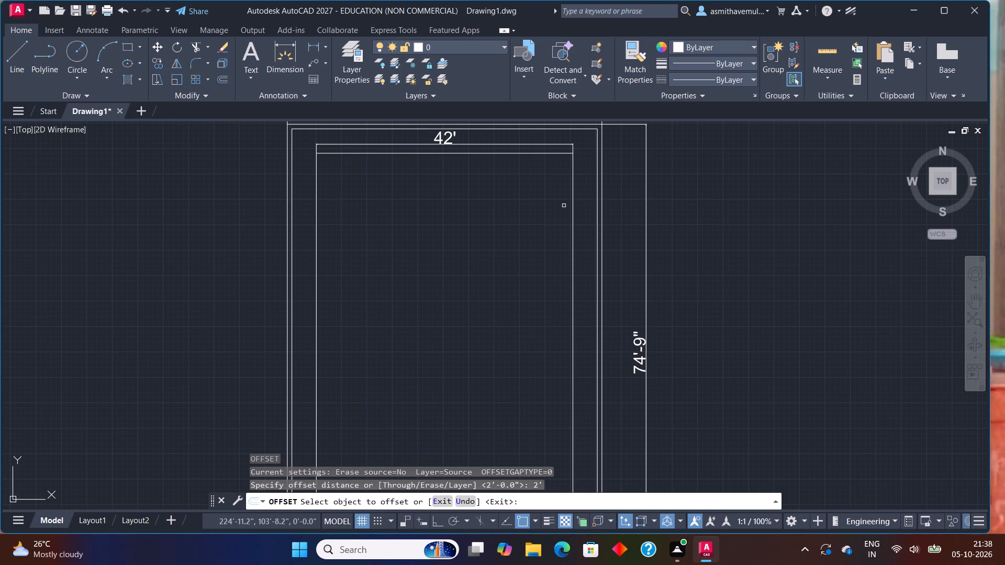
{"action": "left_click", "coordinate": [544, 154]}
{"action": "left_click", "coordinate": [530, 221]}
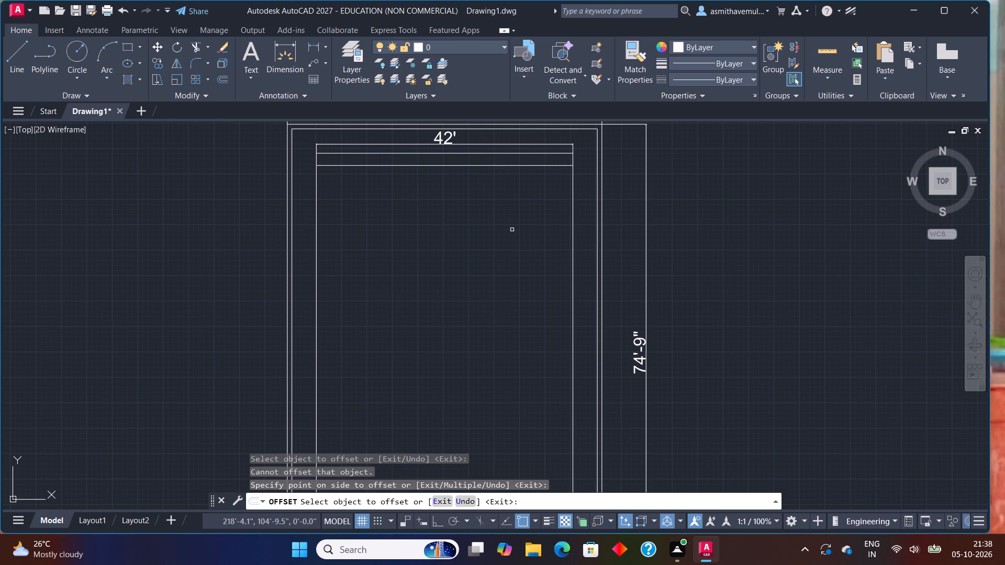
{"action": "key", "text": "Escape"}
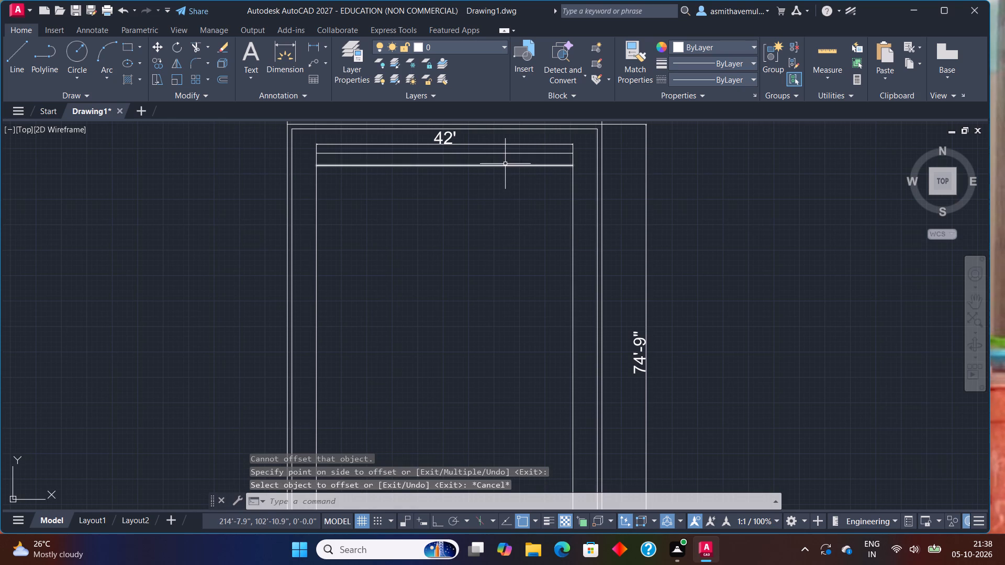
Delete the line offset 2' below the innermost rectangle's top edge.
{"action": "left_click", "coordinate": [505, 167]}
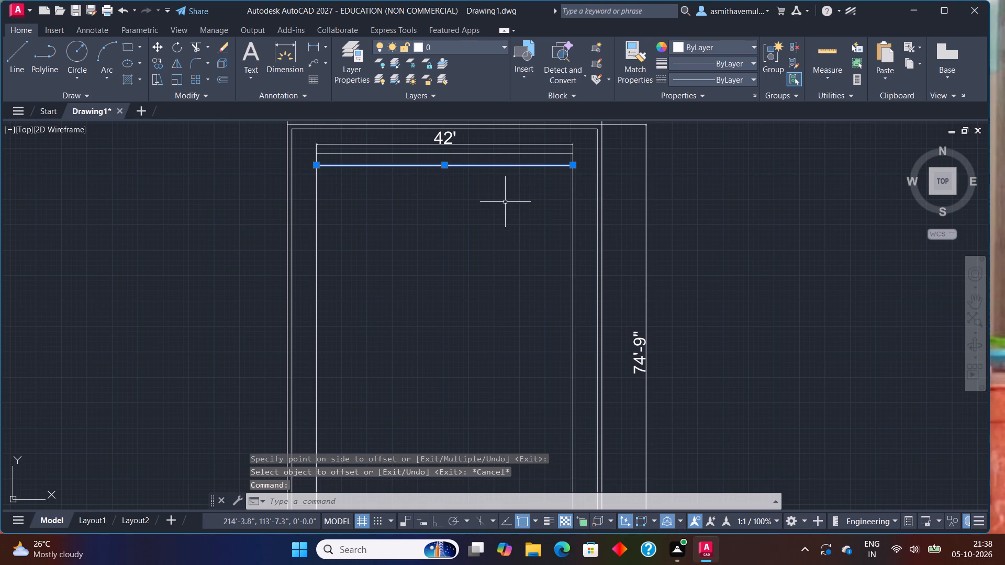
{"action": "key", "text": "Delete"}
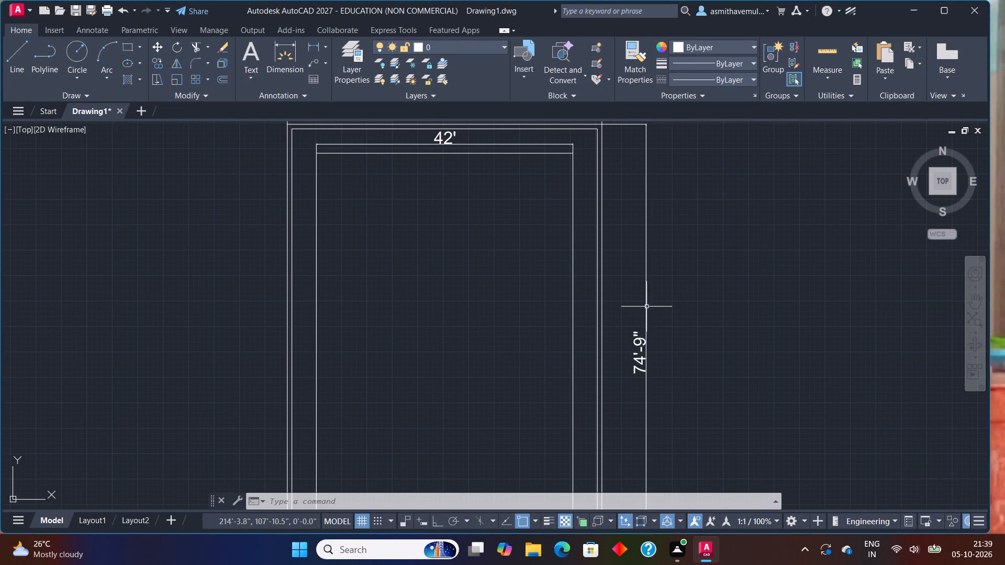
Offset the top and bottom edges of the exploded innermost rectangle 3' inward.
{"action": "key", "text": "o"}
{"action": "key", "text": "Return"}
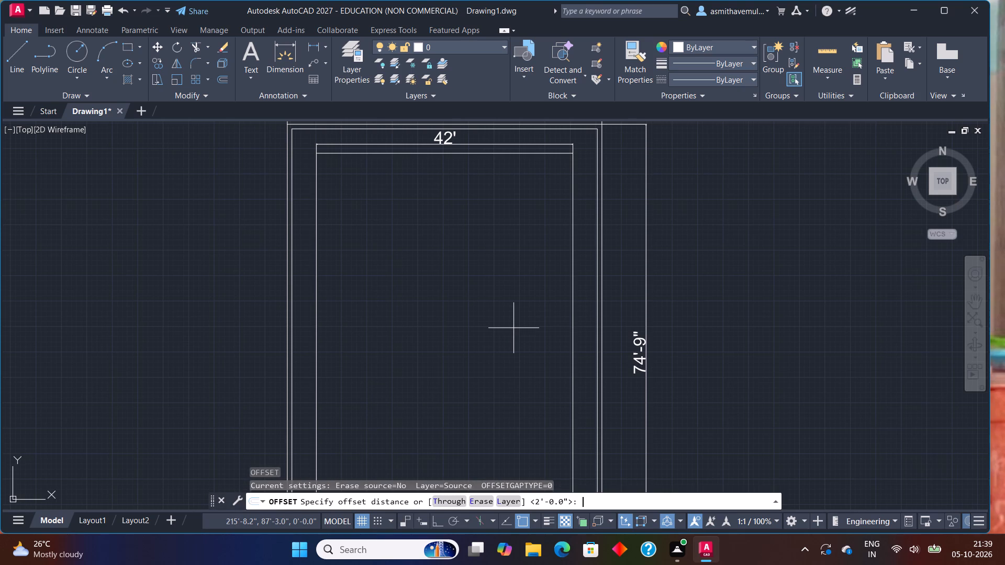
{"action": "type", "text": "3'"}
{"action": "key", "text": "Return"}
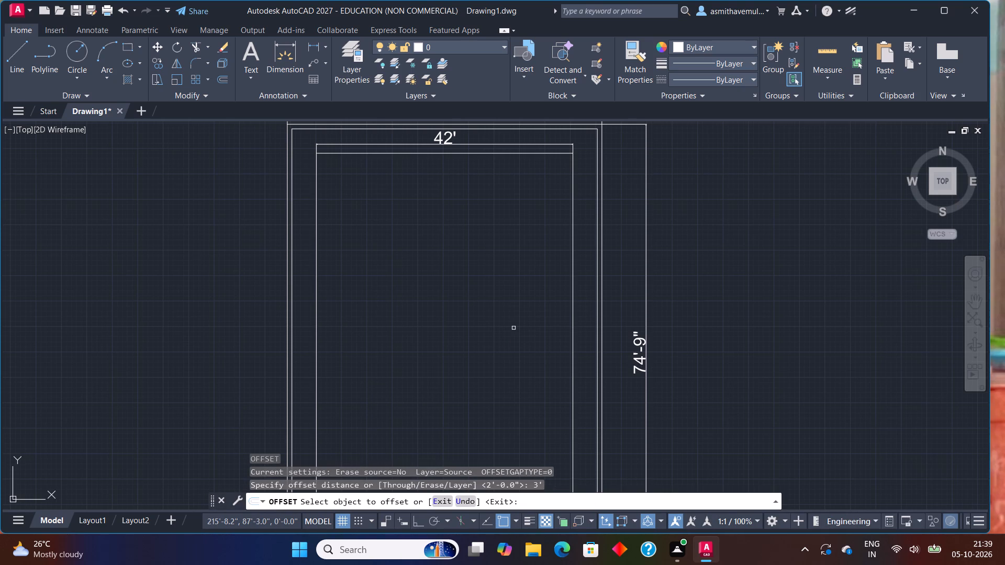
{"action": "left_click", "coordinate": [551, 153]}
{"action": "left_click", "coordinate": [544, 225]}
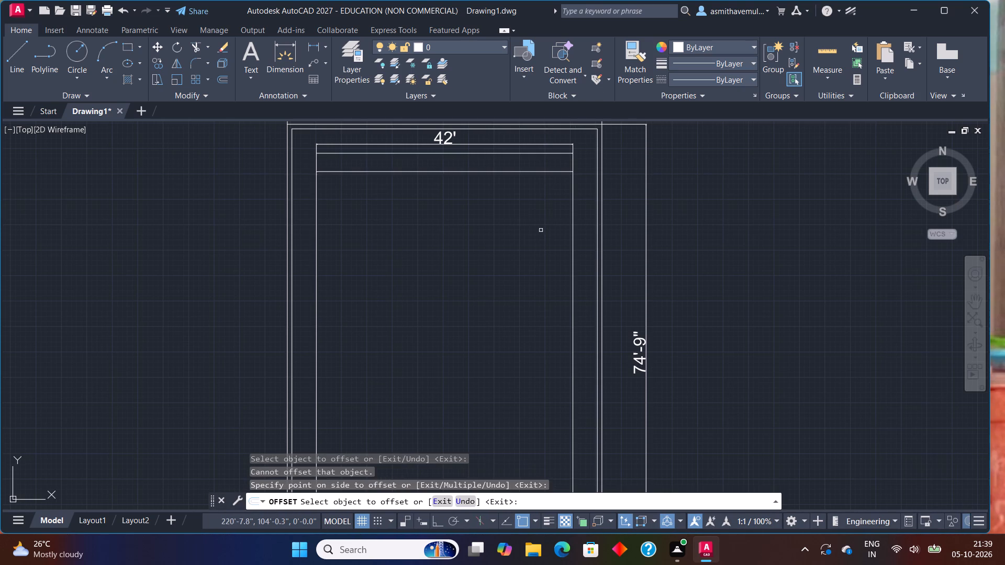
{"action": "scroll", "coordinate": [517, 248], "scroll_direction": "down", "scroll_amount": 1}
{"action": "middle_click_drag", "start_coordinate": [499, 286], "coordinate": [498, 221]}
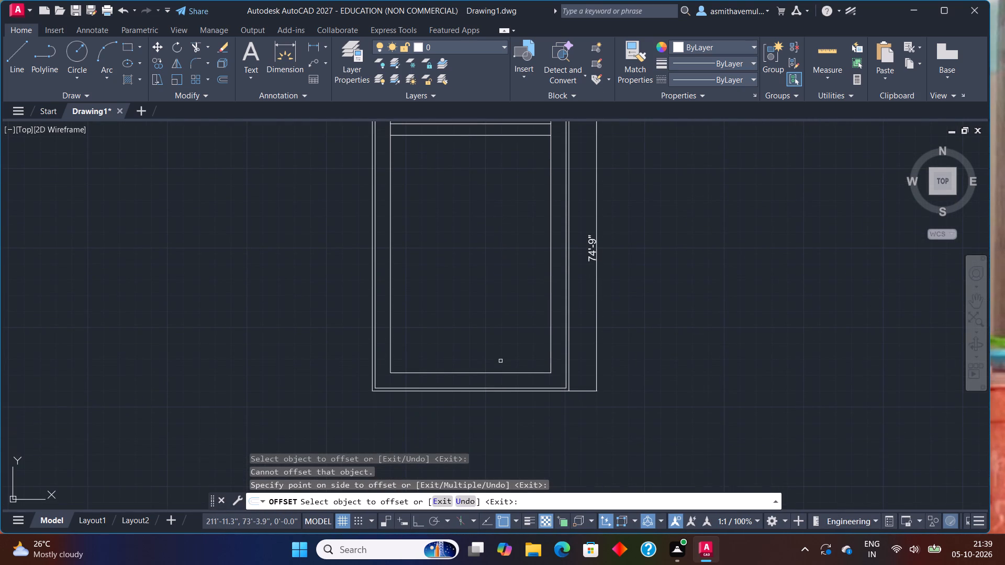
{"action": "left_click", "coordinate": [500, 372]}
{"action": "left_click", "coordinate": [494, 322]}
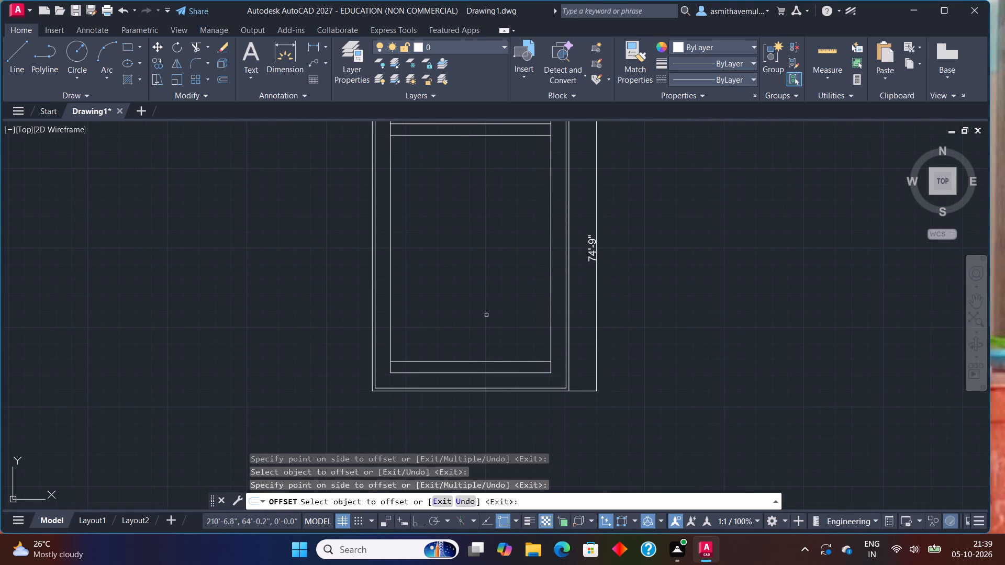
{"action": "key", "text": "Escape"}
Check the vertical distance between the two lines offset 3' inward with a temporary linear dimension.
{"action": "type", "text": "DLI"}
{"action": "key", "text": "Return"}
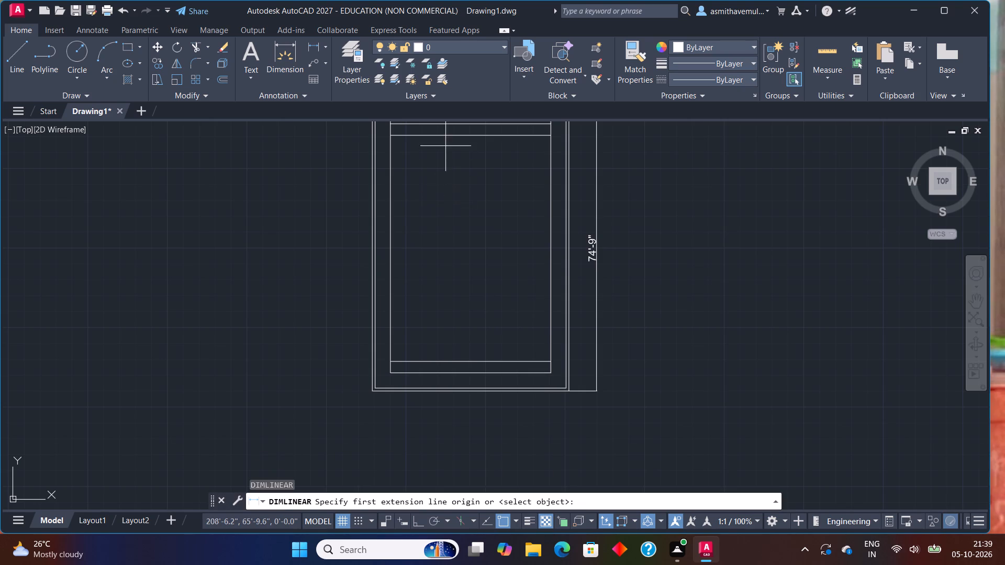
{"action": "left_click", "coordinate": [445, 132]}
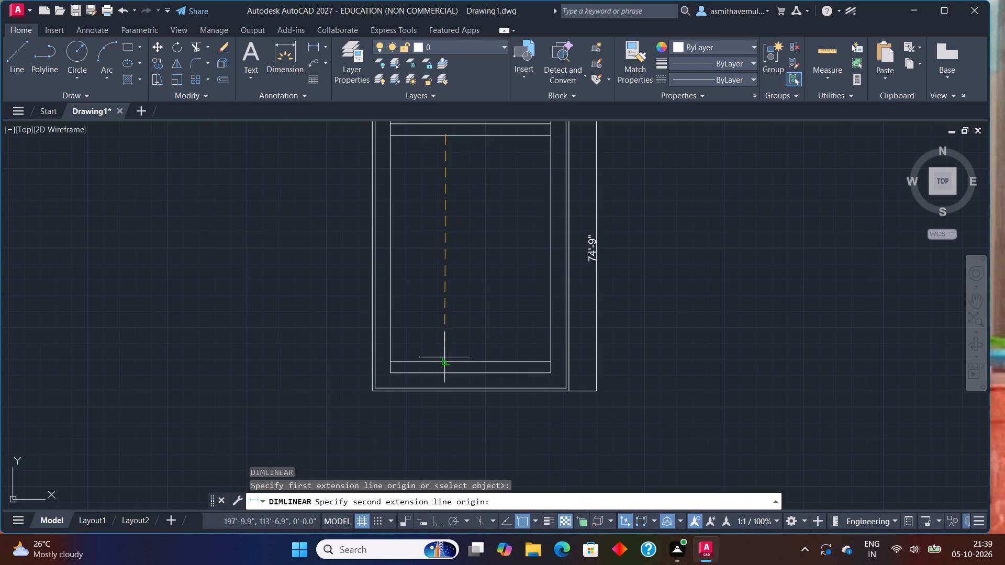
{"action": "left_click", "coordinate": [444, 359]}
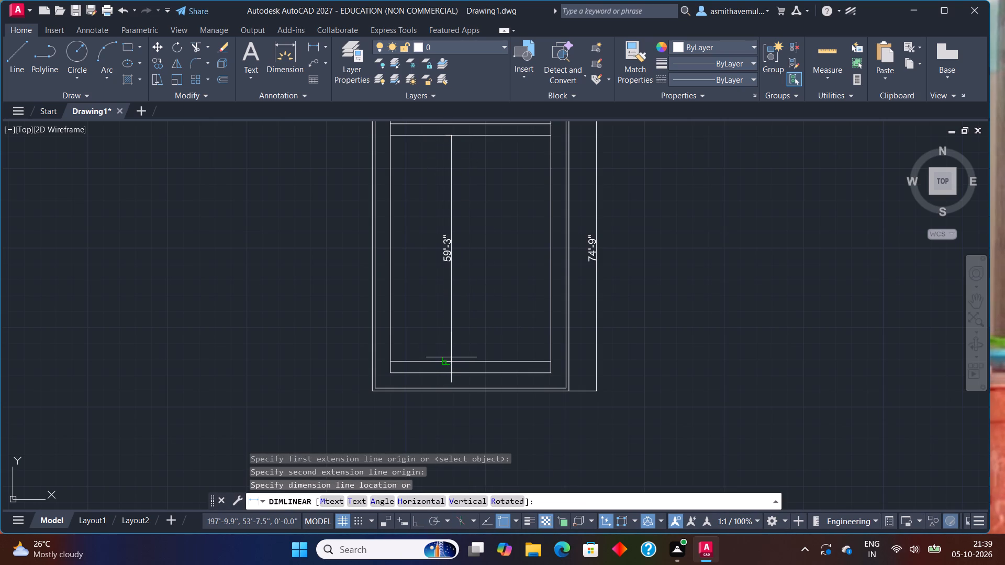
{"action": "key", "text": "Escape"}
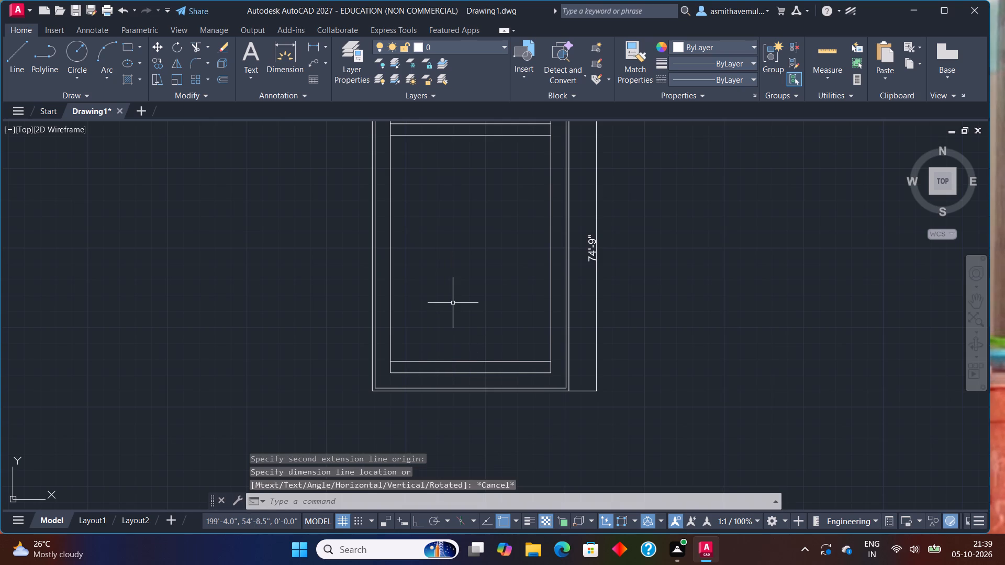
Offset the upper interior line, 3' below the innermost rectangle's top edge, 1.5" inward.
{"action": "key", "text": "o"}
{"action": "key", "text": "Return"}
{"action": "key", "text": "grave"}
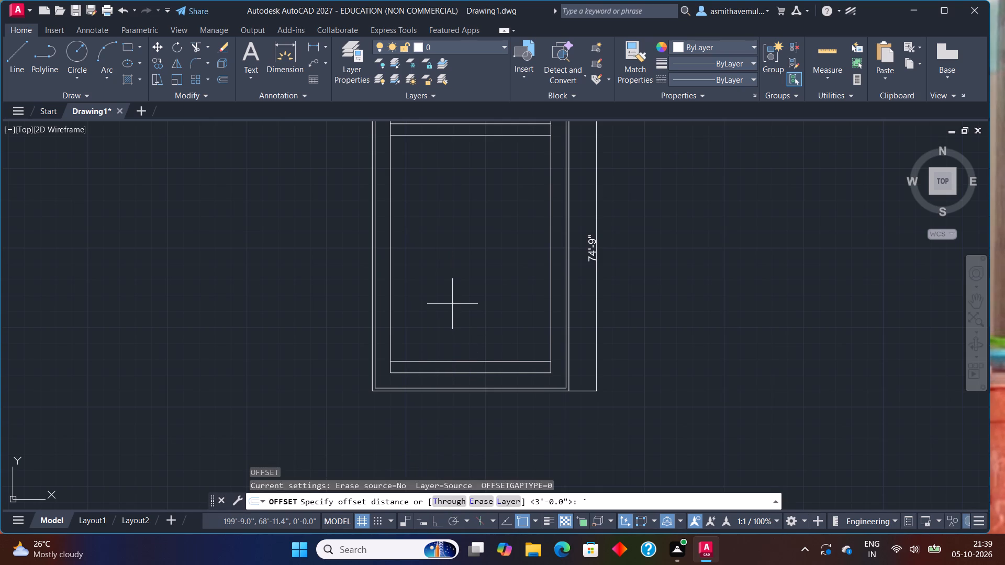
{"action": "key", "text": "BackSpace"}
{"action": "key", "text": "1"}
{"action": "type", "text": ".5"}
{"action": "key", "text": "shift+quotedbl"}
{"action": "key", "text": "Return"}
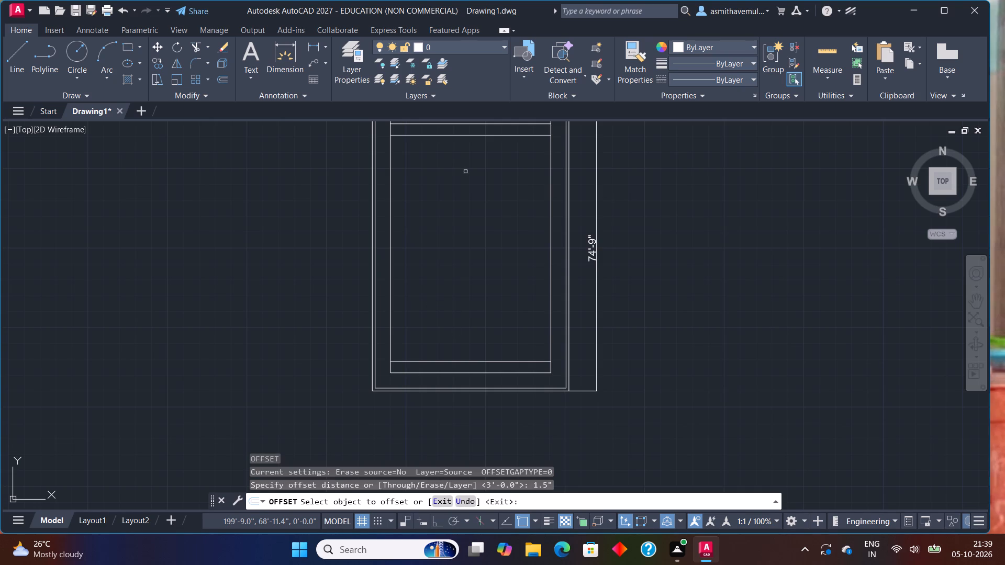
{"action": "left_click", "coordinate": [468, 137]}
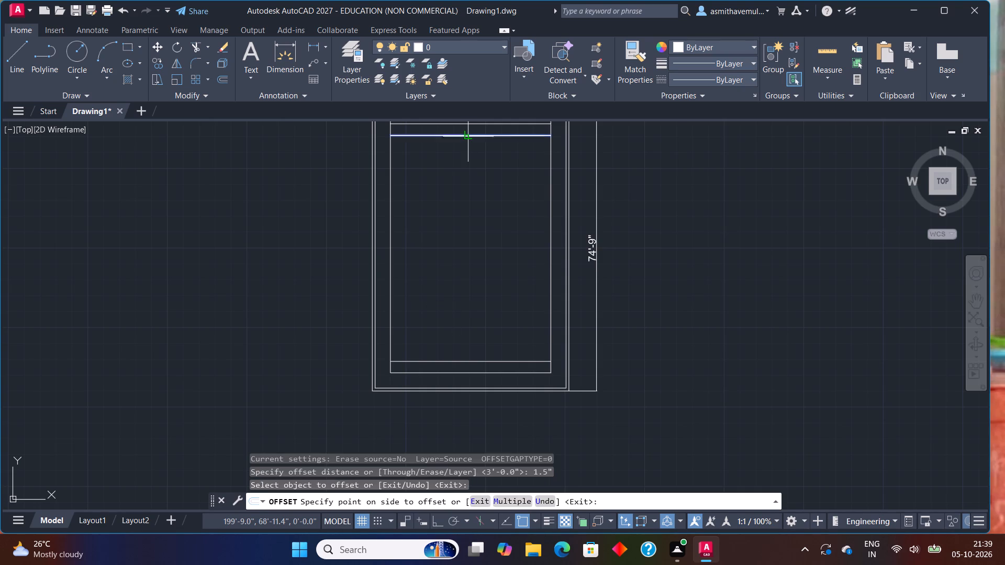
{"action": "left_click", "coordinate": [466, 148]}
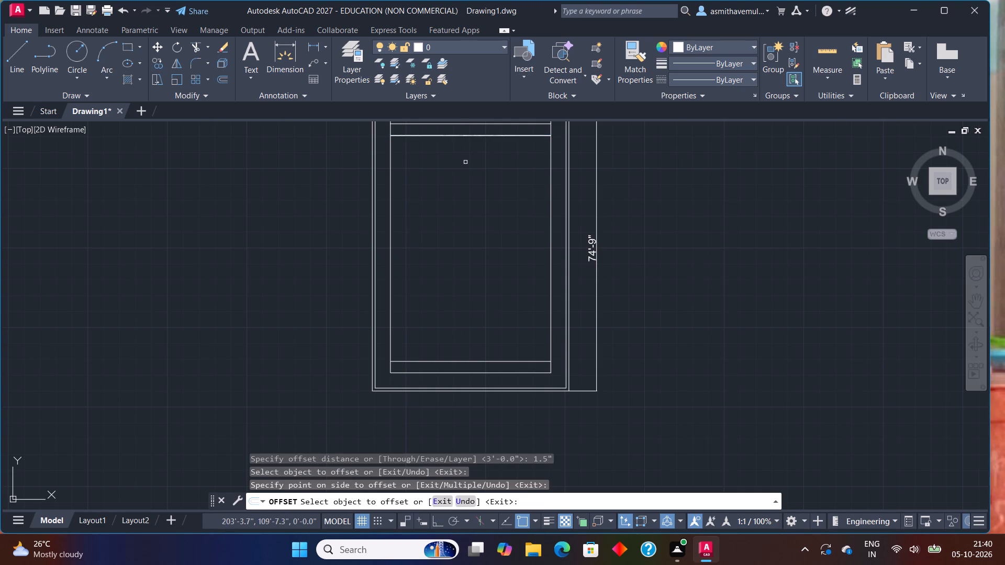
{"action": "scroll", "coordinate": [465, 162], "scroll_direction": "up", "scroll_amount": 2}
{"action": "middle_click_drag", "start_coordinate": [466, 167], "coordinate": [494, 339]}
{"action": "scroll", "coordinate": [486, 303], "scroll_direction": "up", "scroll_amount": 1}
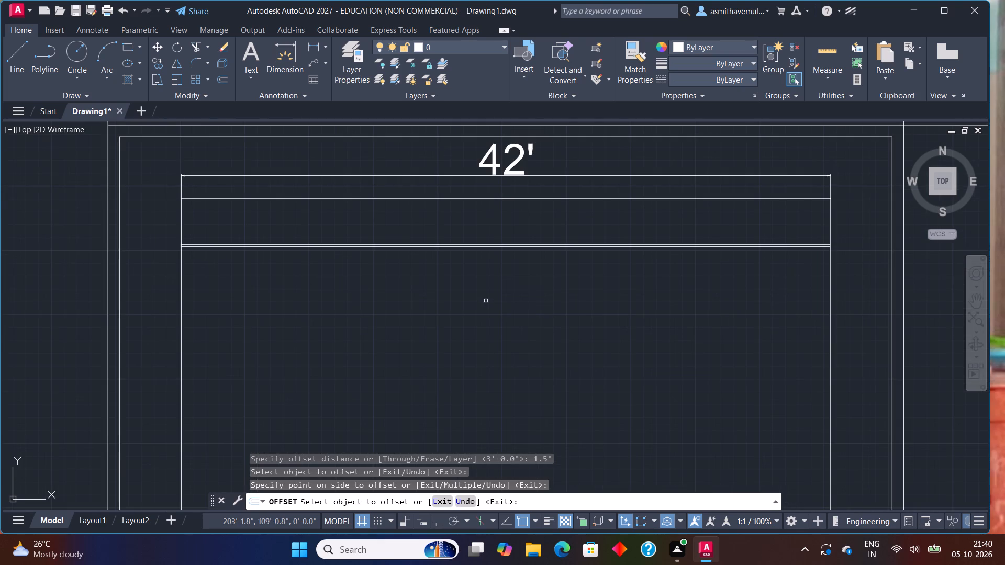
{"action": "scroll", "coordinate": [486, 268], "scroll_direction": "up", "scroll_amount": 3}
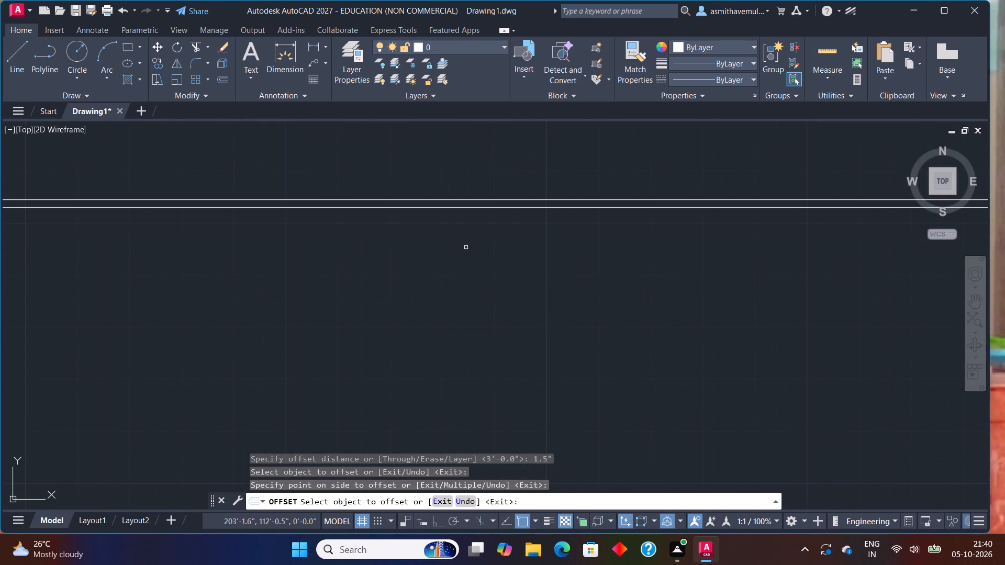
Offset the lower interior line, 3' above the innermost rectangle's bottom edge, 1.5" inward.
{"action": "scroll", "coordinate": [539, 264], "scroll_direction": "down", "scroll_amount": 7}
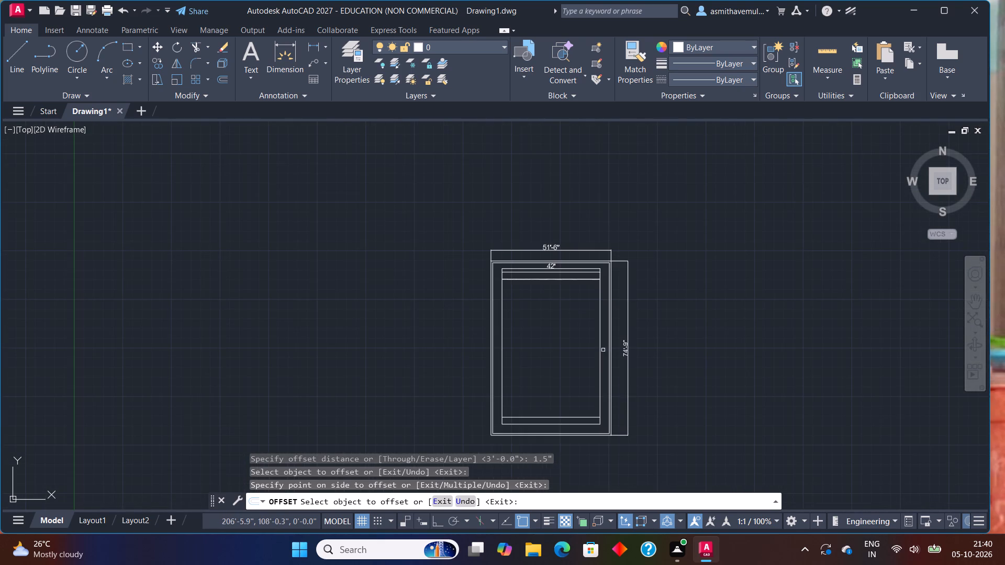
{"action": "middle_click_drag", "start_coordinate": [627, 419], "coordinate": [620, 320]}
{"action": "scroll", "coordinate": [624, 331], "scroll_direction": "up", "scroll_amount": 3}
{"action": "scroll", "coordinate": [559, 326], "scroll_direction": "up", "scroll_amount": 1}
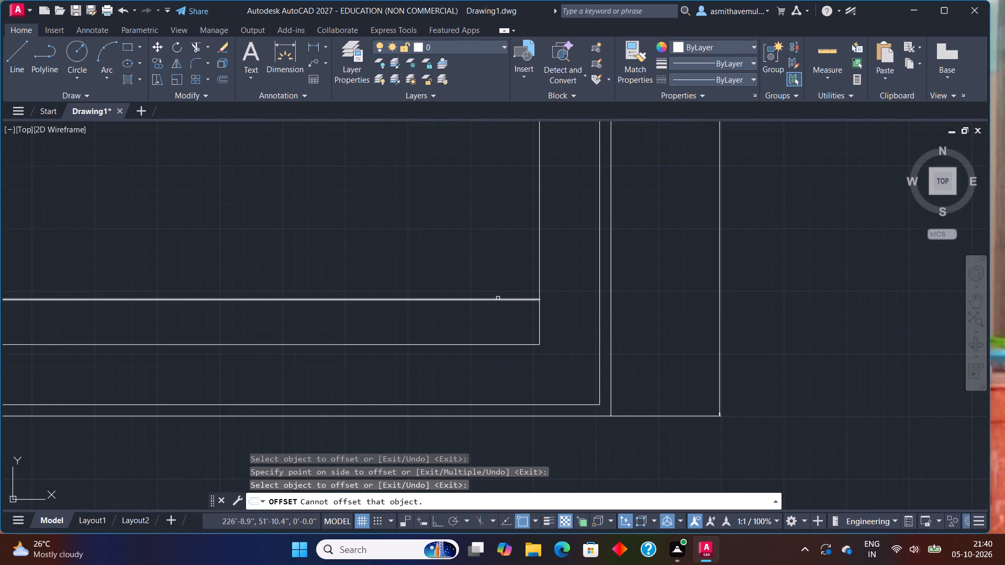
{"action": "left_click", "coordinate": [497, 298]}
{"action": "left_click", "coordinate": [496, 270]}
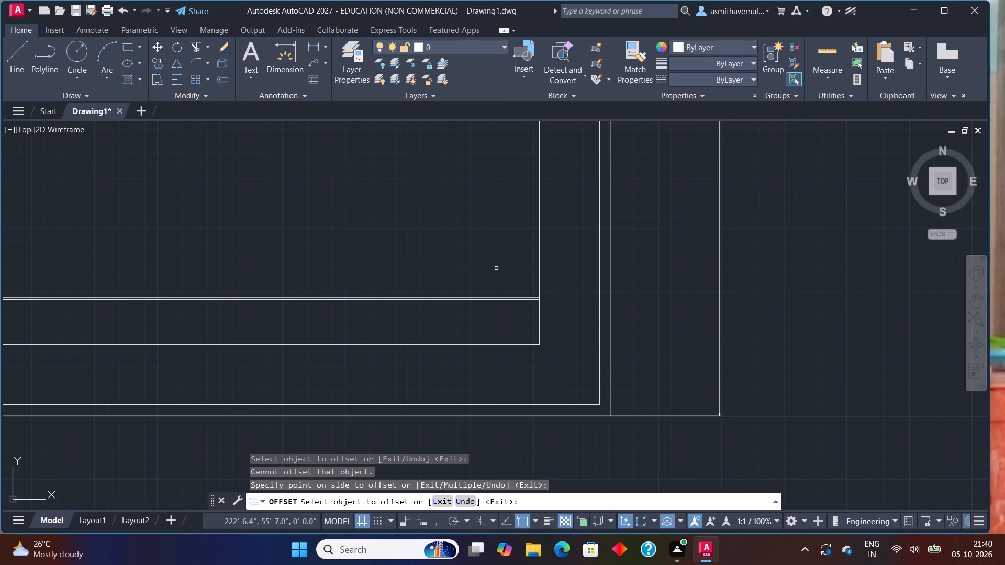
{"action": "key", "text": "Escape"}
Trim away the old bottom edge, the original 3' offset line and both side ends below the new 1.5" offset line.
{"action": "type", "text": "TRIM"}
{"action": "key", "text": "Return"}
{"action": "scroll", "coordinate": [459, 306], "scroll_direction": "up", "scroll_amount": 2}
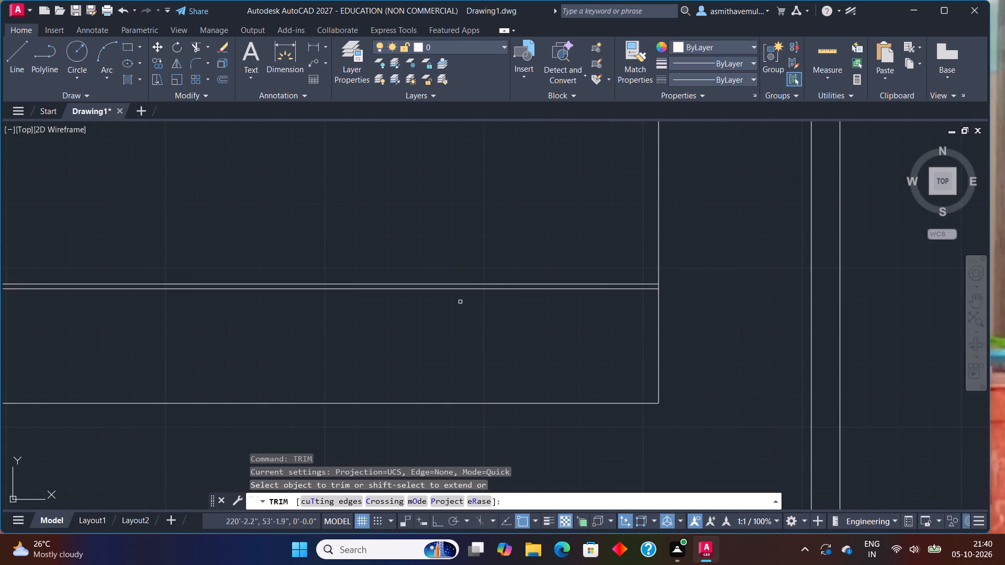
{"action": "left_click", "coordinate": [460, 289]}
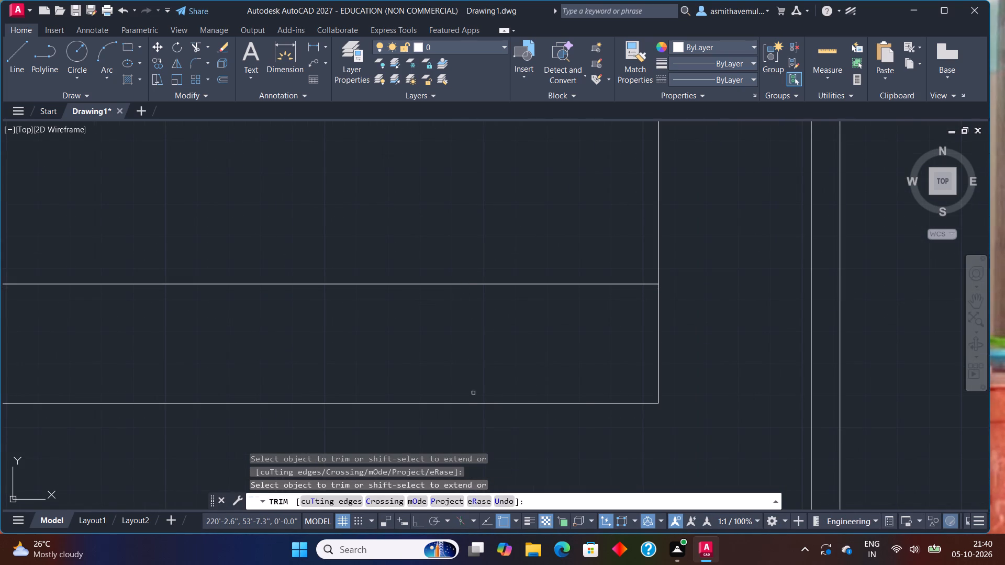
{"action": "left_click", "coordinate": [473, 404]}
{"action": "left_click_drag", "start_coordinate": [698, 355], "coordinate": [611, 361]}
{"action": "scroll", "coordinate": [609, 361], "scroll_direction": "down", "scroll_amount": 3}
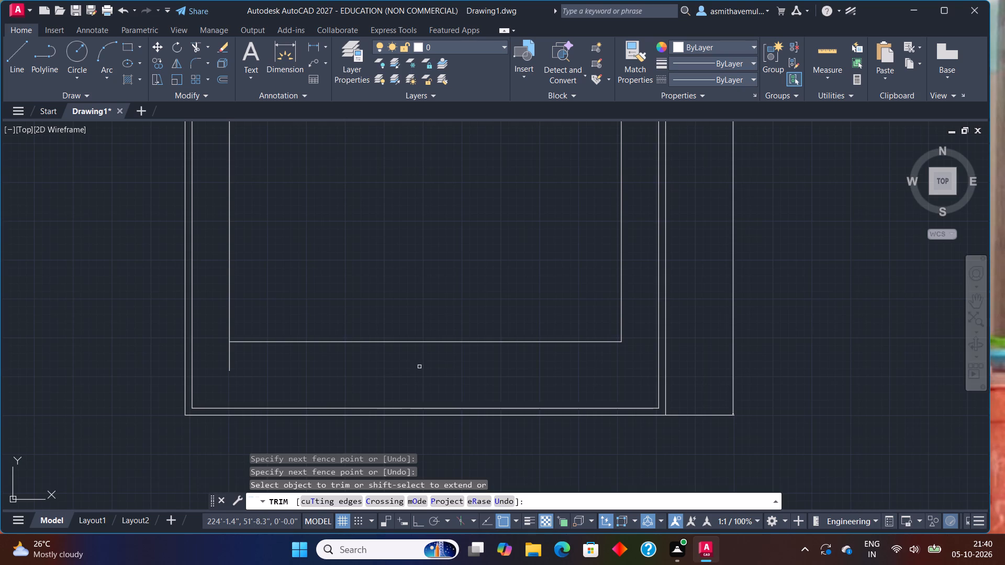
{"action": "middle_click_drag", "start_coordinate": [405, 366], "coordinate": [518, 355]}
{"action": "left_click_drag", "start_coordinate": [381, 357], "coordinate": [306, 345]}
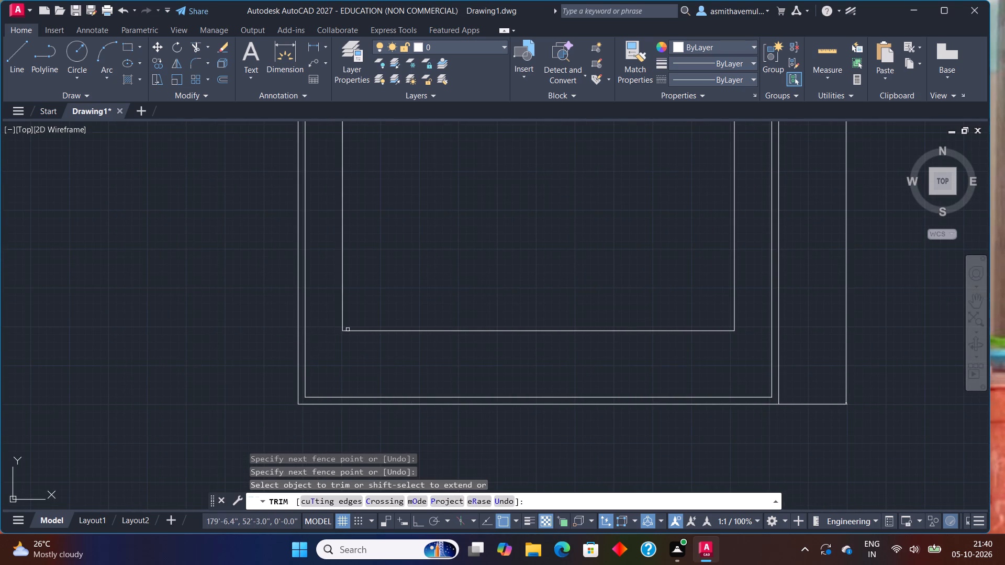
Trim away the old top edge, the original 3' offset line and both side ends above the new 1.5" offset line.
{"action": "scroll", "coordinate": [497, 234], "scroll_direction": "down", "scroll_amount": 3}
{"action": "middle_click_drag", "start_coordinate": [500, 233], "coordinate": [461, 459]}
{"action": "scroll", "coordinate": [496, 387], "scroll_direction": "up", "scroll_amount": 3}
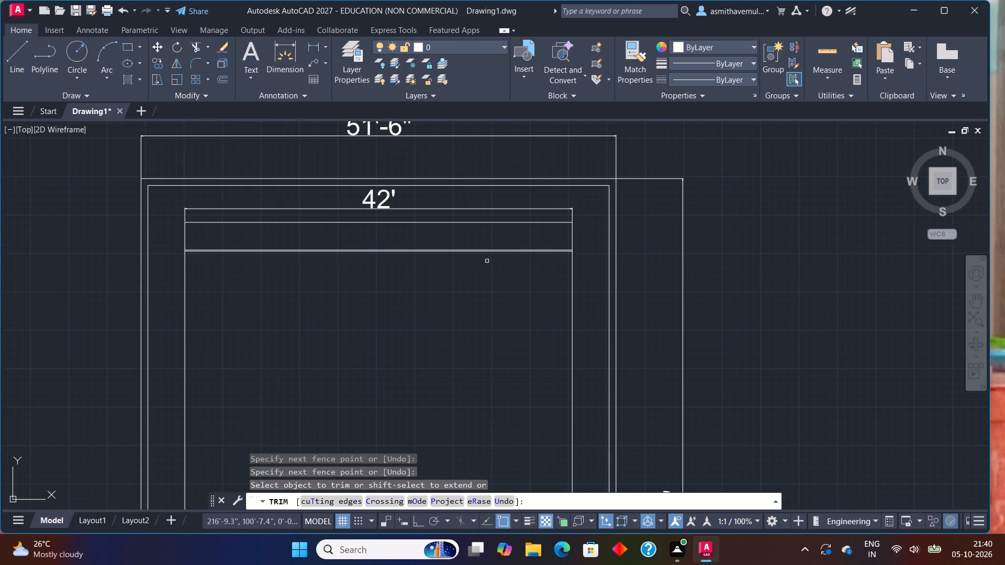
{"action": "scroll", "coordinate": [487, 242], "scroll_direction": "up", "scroll_amount": 2}
{"action": "left_click", "coordinate": [478, 262]}
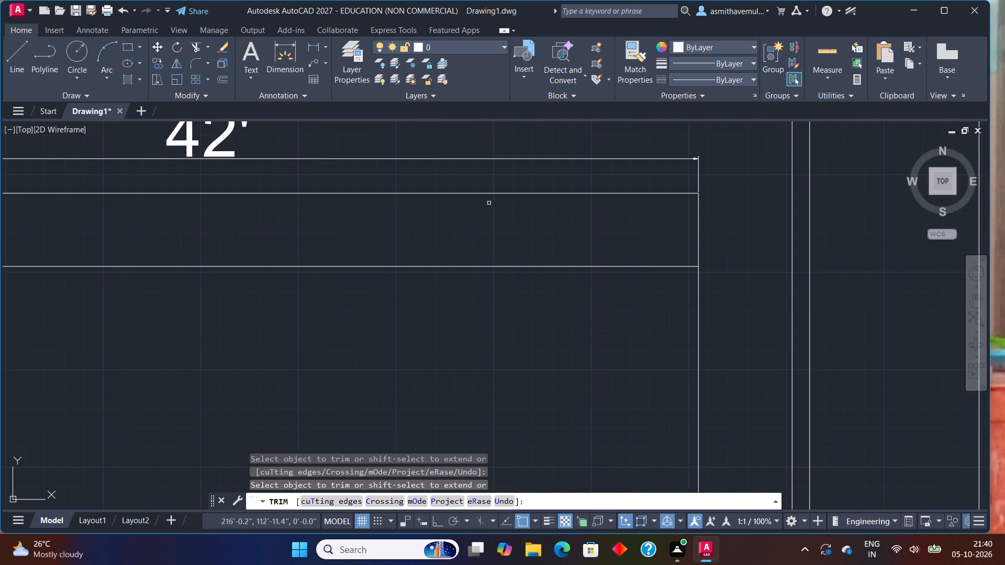
{"action": "left_click", "coordinate": [489, 195]}
{"action": "left_click_drag", "start_coordinate": [731, 218], "coordinate": [636, 236]}
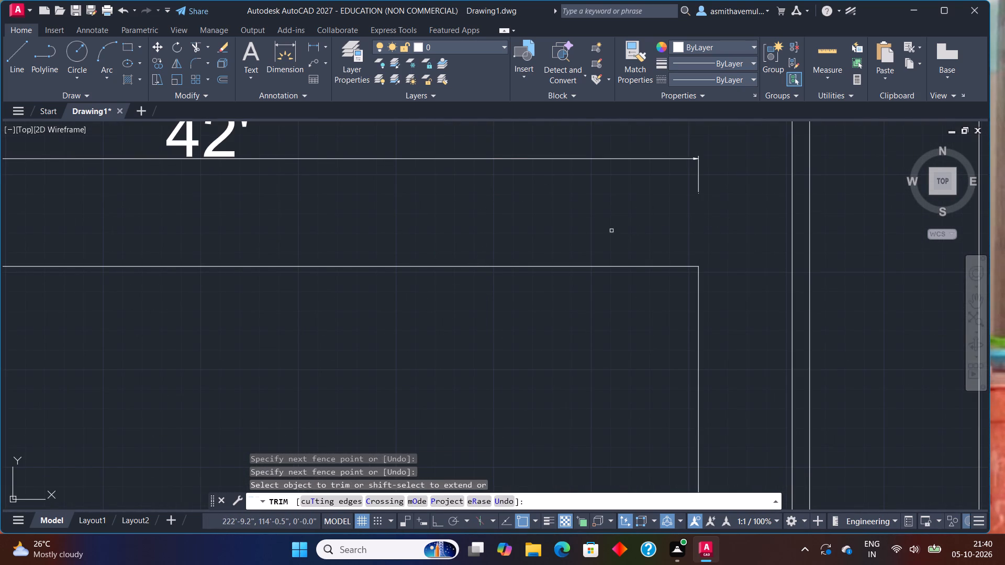
{"action": "left_click_drag", "start_coordinate": [704, 187], "coordinate": [705, 178]}
{"action": "left_click", "coordinate": [665, 184]}
{"action": "scroll", "coordinate": [569, 205], "scroll_direction": "down", "scroll_amount": 1}
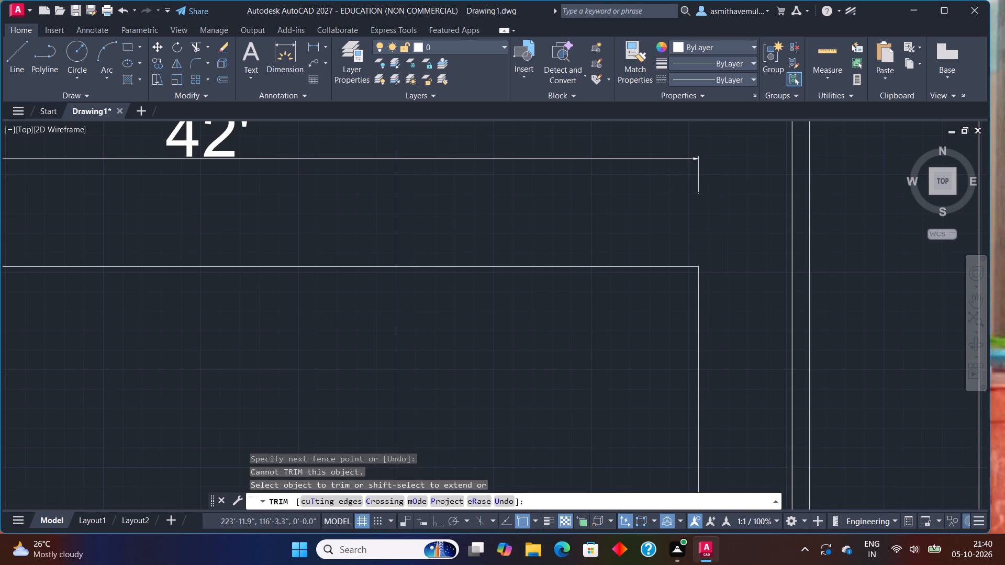
{"action": "scroll", "coordinate": [569, 205], "scroll_direction": "down", "scroll_amount": 1}
{"action": "middle_click_drag", "start_coordinate": [566, 205], "coordinate": [663, 204]}
{"action": "left_click_drag", "start_coordinate": [377, 215], "coordinate": [326, 224]}
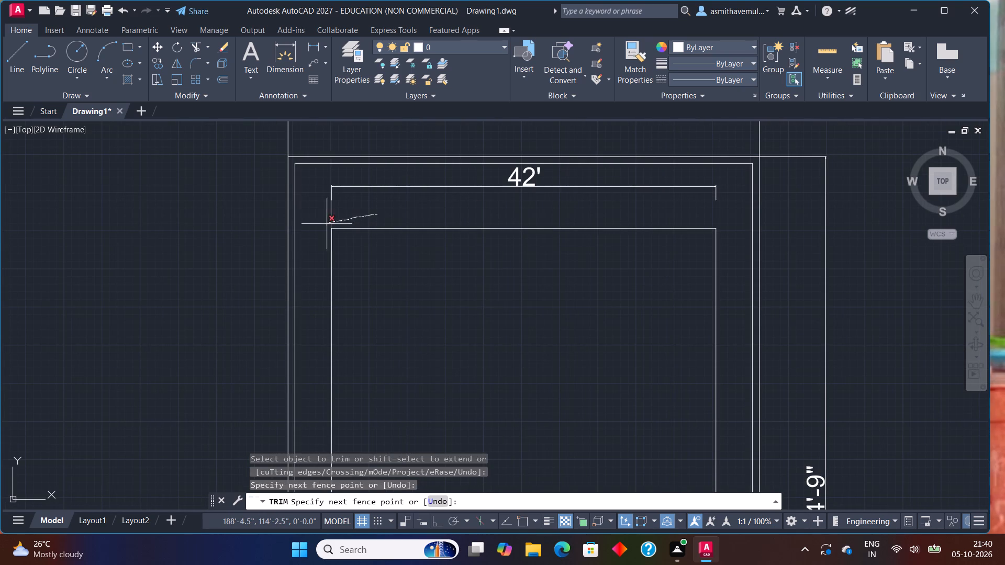
{"action": "left_click_drag", "start_coordinate": [326, 224], "coordinate": [321, 224]}
{"action": "key", "text": "Escape"}
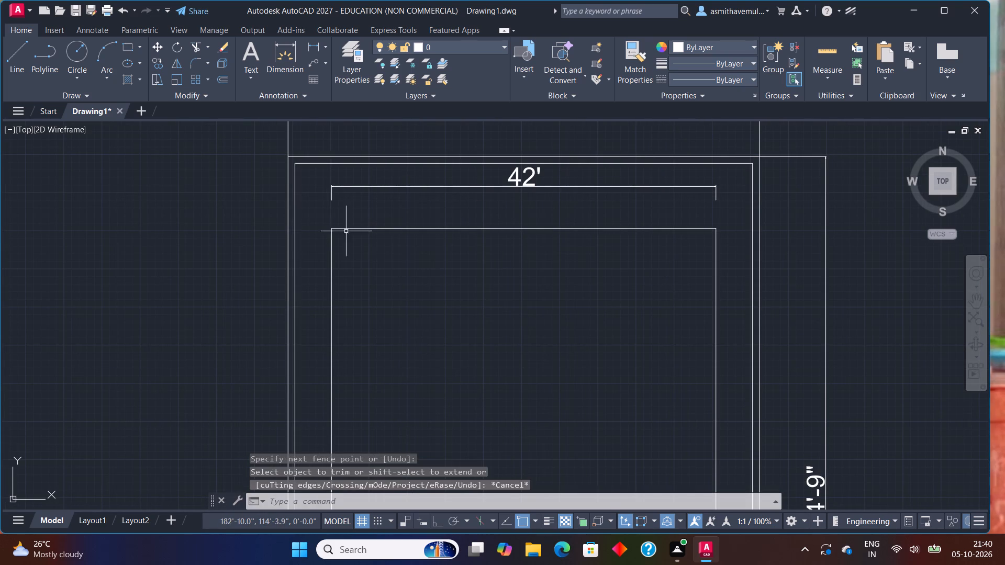
Check the height of the trimmed inner rectangle with a temporary linear dimension along its right side.
{"action": "scroll", "coordinate": [435, 307], "scroll_direction": "down", "scroll_amount": 1}
{"action": "middle_click_drag", "start_coordinate": [465, 330], "coordinate": [473, 237]}
{"action": "scroll", "coordinate": [474, 233], "scroll_direction": "down", "scroll_amount": 1}
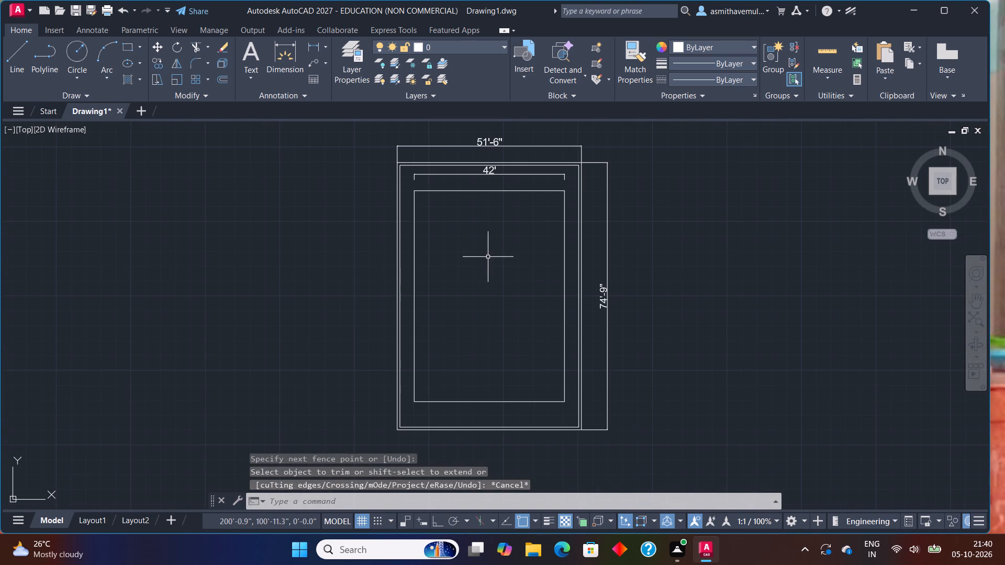
{"action": "type", "text": "D;"}
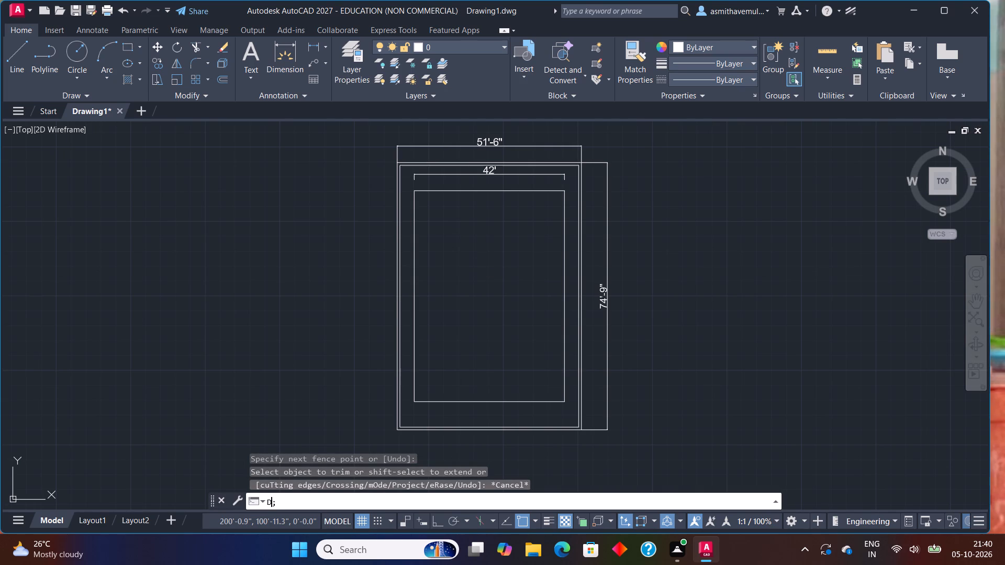
{"action": "key", "text": "BackSpace"}
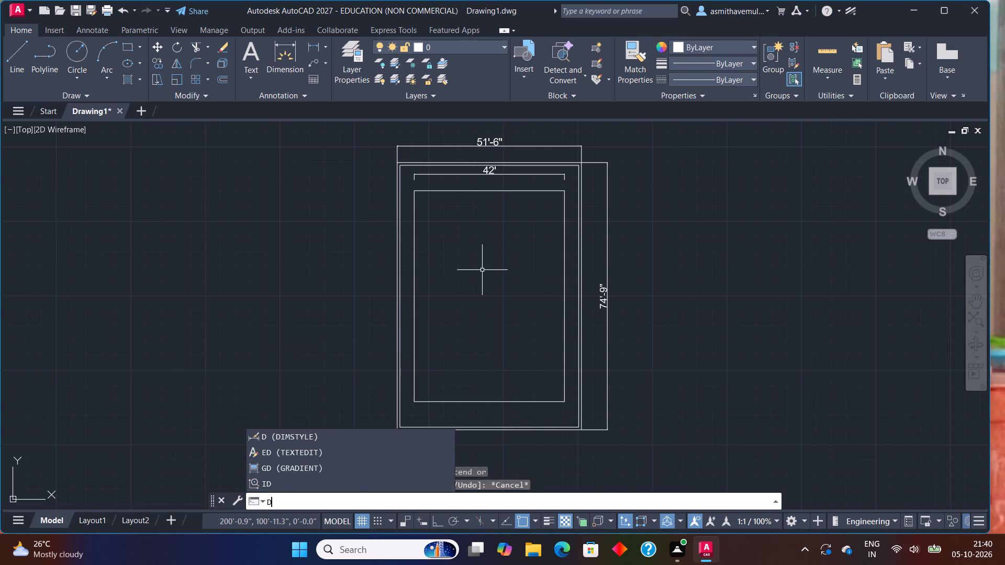
{"action": "type", "text": "LI"}
{"action": "key", "text": "Return"}
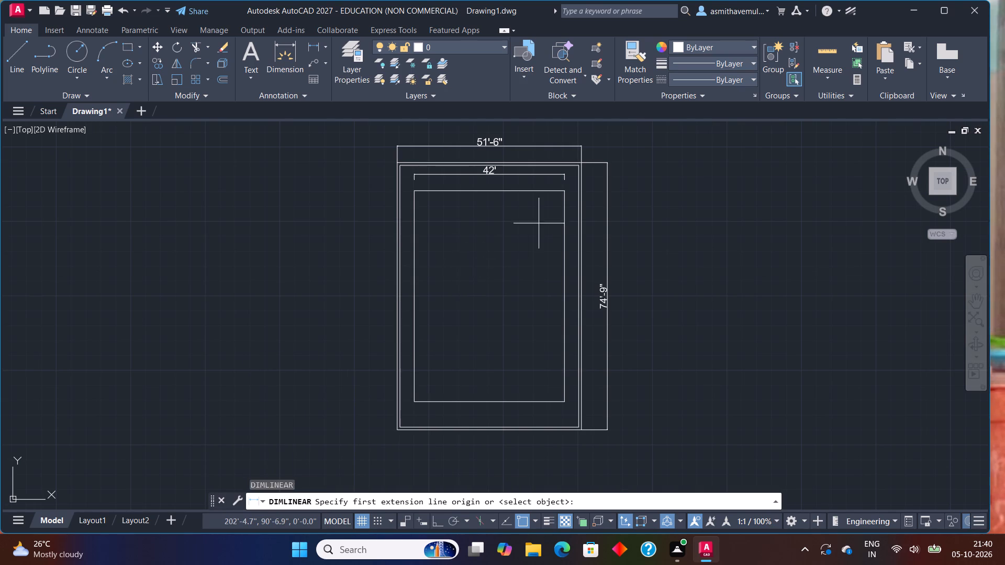
{"action": "scroll", "coordinate": [586, 162], "scroll_direction": "up", "scroll_amount": 2}
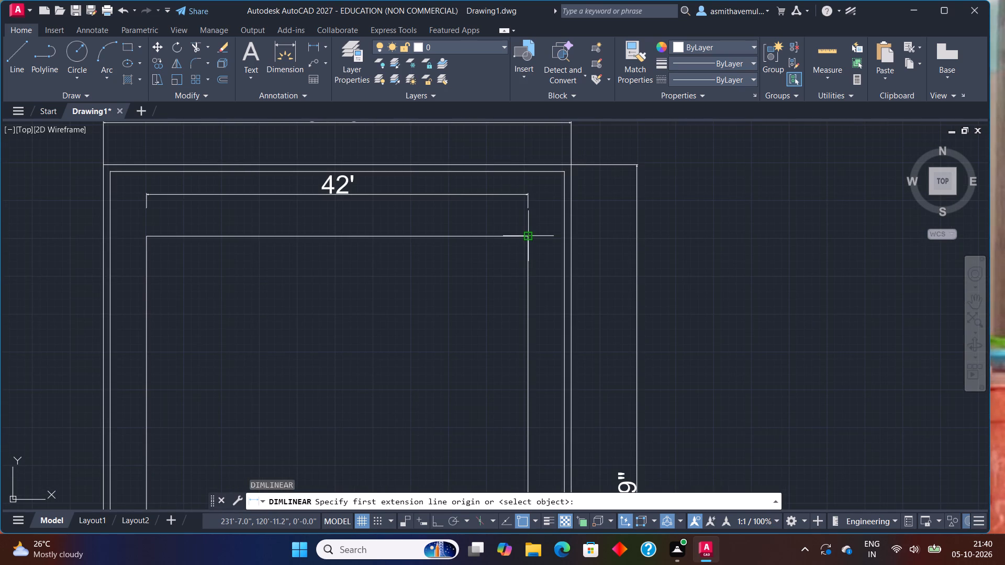
{"action": "left_click", "coordinate": [526, 236]}
{"action": "scroll", "coordinate": [531, 294], "scroll_direction": "down", "scroll_amount": 3}
{"action": "middle_click_drag", "start_coordinate": [513, 386], "coordinate": [512, 305]}
{"action": "scroll", "coordinate": [513, 302], "scroll_direction": "up", "scroll_amount": 3}
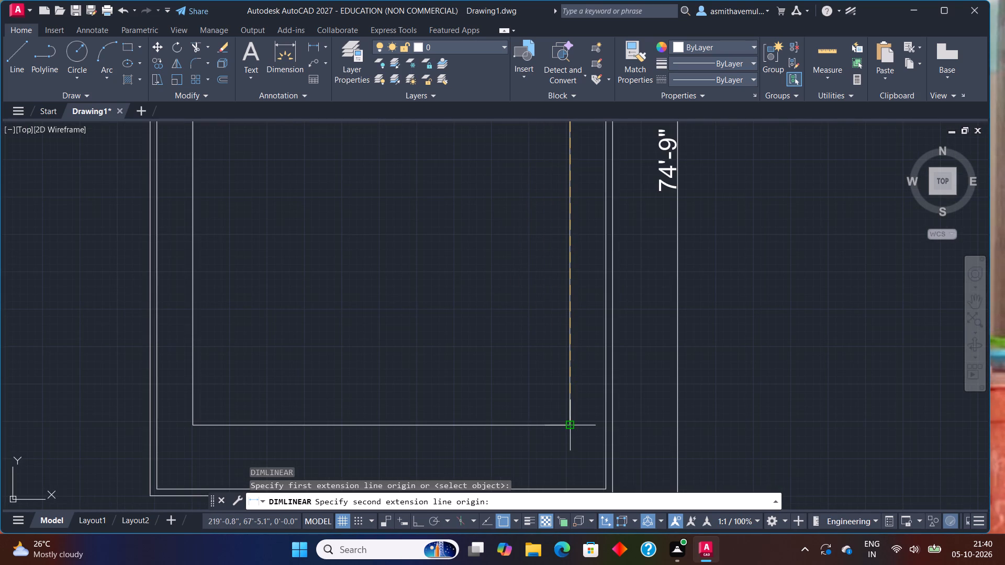
{"action": "left_click", "coordinate": [569, 425]}
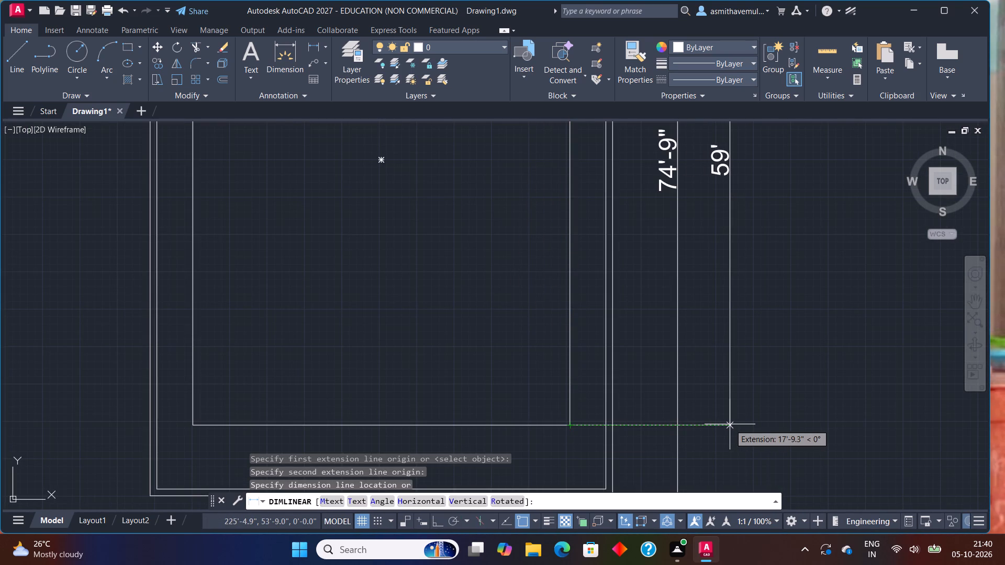
{"action": "key", "text": "Escape"}
Offset the top edge of the trimmed inner rectangle 0.5" inward.
{"action": "scroll", "coordinate": [516, 342], "scroll_direction": "down", "scroll_amount": 1}
{"action": "scroll", "coordinate": [490, 307], "scroll_direction": "down", "scroll_amount": 2}
{"action": "middle_click_drag", "start_coordinate": [490, 303], "coordinate": [488, 321]}
{"action": "scroll", "coordinate": [472, 258], "scroll_direction": "up", "scroll_amount": 2}
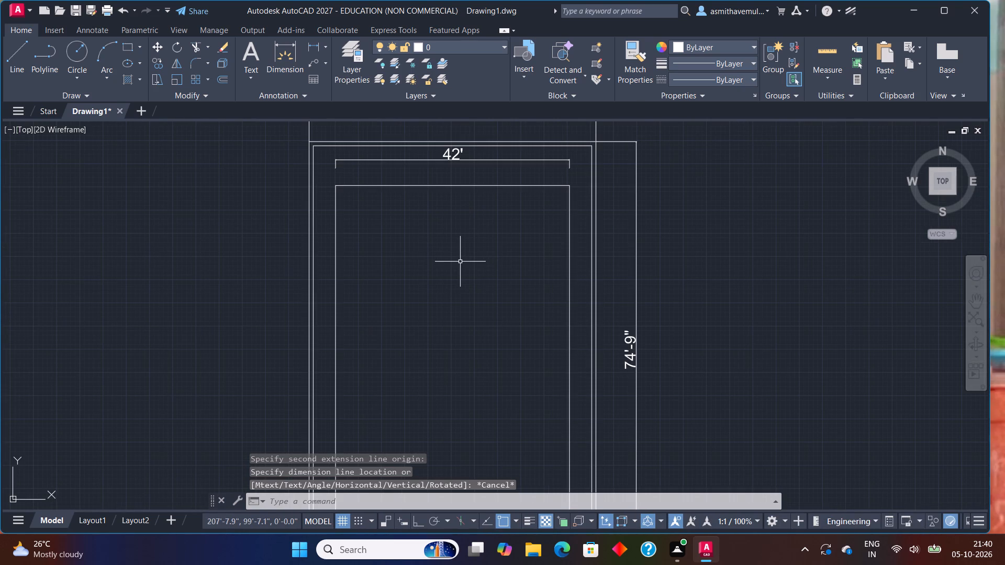
{"action": "key", "text": "o"}
{"action": "key", "text": "Return"}
{"action": "type", "text": "0,"}
{"action": "key", "text": "BackSpace"}
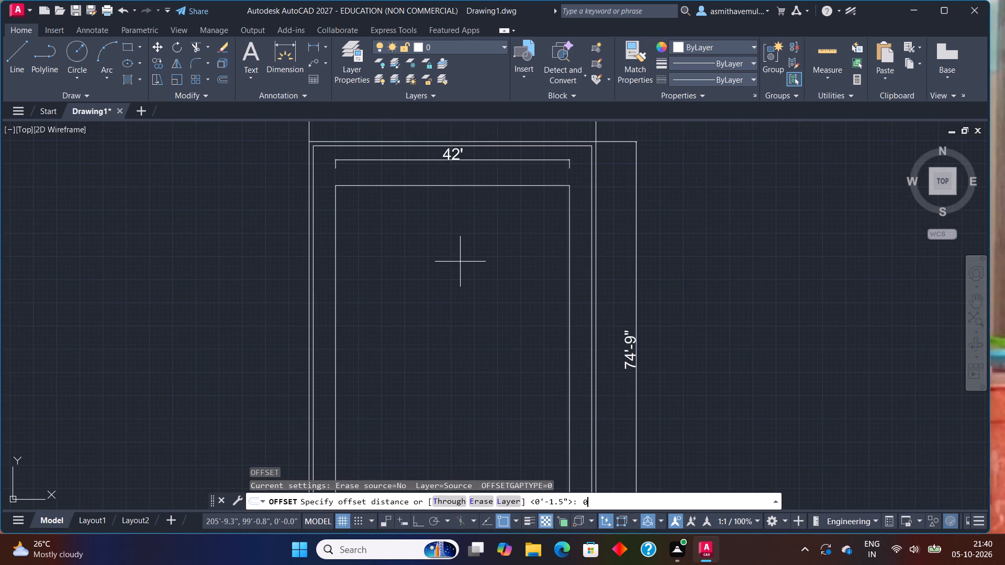
{"action": "key", "text": "period"}
{"action": "key", "text": "5"}
{"action": "key", "text": "shift+quotedbl"}
{"action": "key", "text": "Return"}
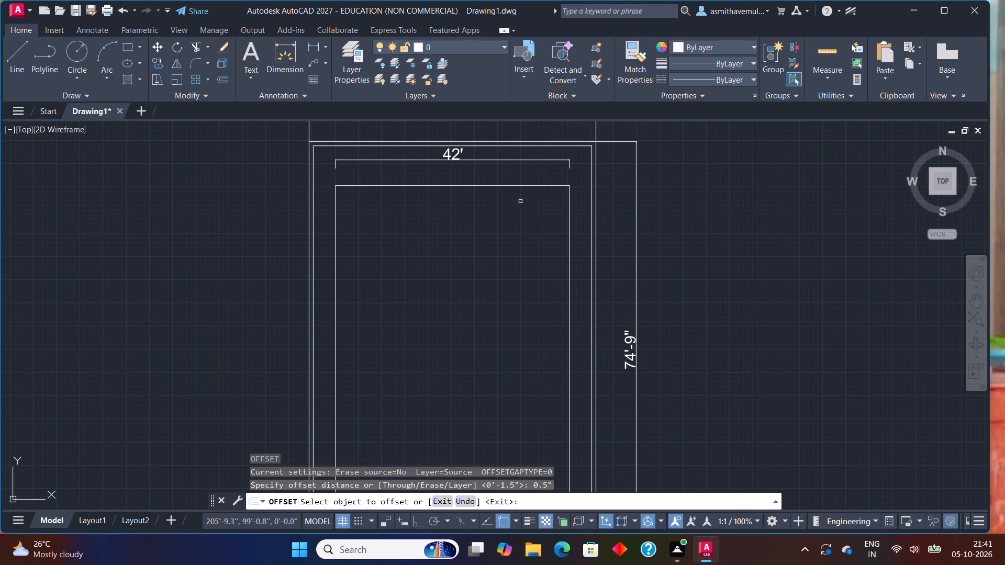
{"action": "left_click", "coordinate": [522, 186]}
{"action": "left_click", "coordinate": [520, 198]}
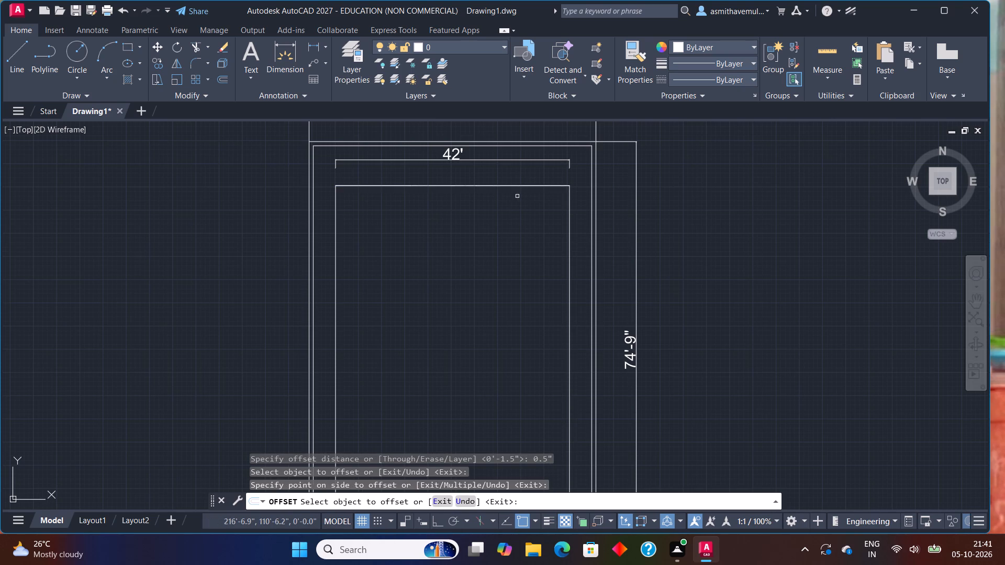
{"action": "scroll", "coordinate": [498, 192], "scroll_direction": "up", "scroll_amount": 5}
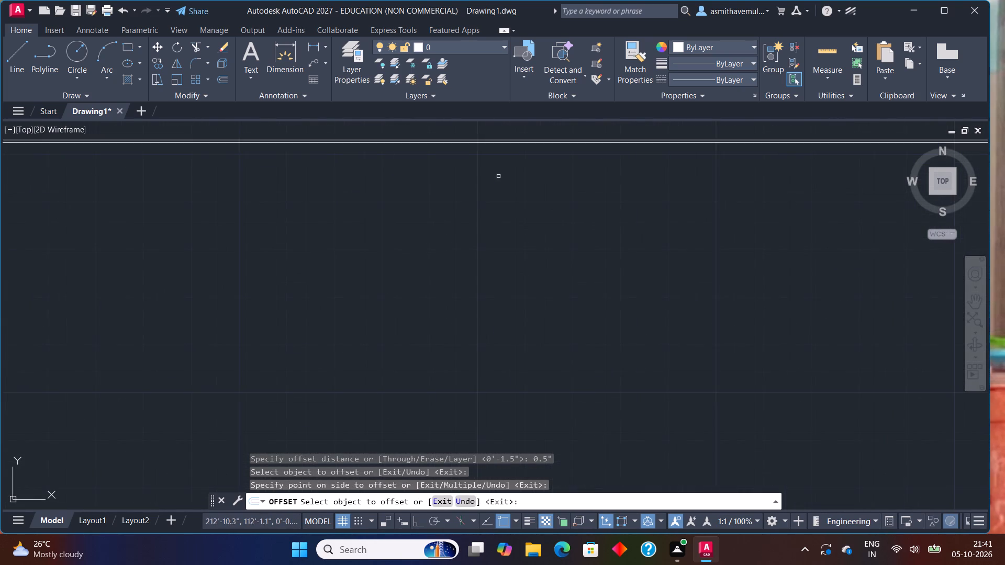
Offset the bottom edge of the inner rectangle 0.5" inward.
{"action": "scroll", "coordinate": [498, 180], "scroll_direction": "down", "scroll_amount": 6}
{"action": "middle_click_drag", "start_coordinate": [497, 327], "coordinate": [536, 185]}
{"action": "scroll", "coordinate": [523, 274], "scroll_direction": "up", "scroll_amount": 3}
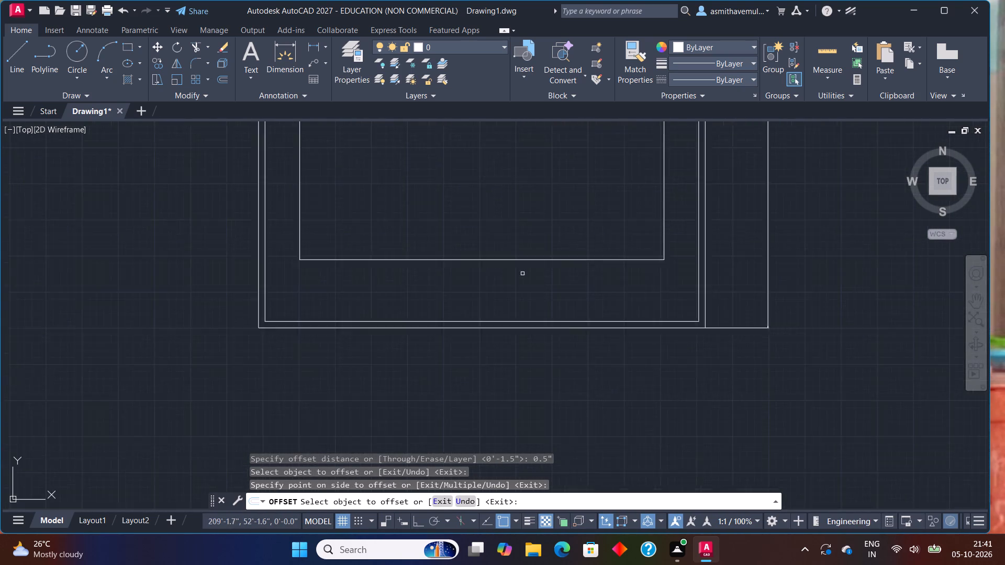
{"action": "scroll", "coordinate": [522, 274], "scroll_direction": "up", "scroll_amount": 1}
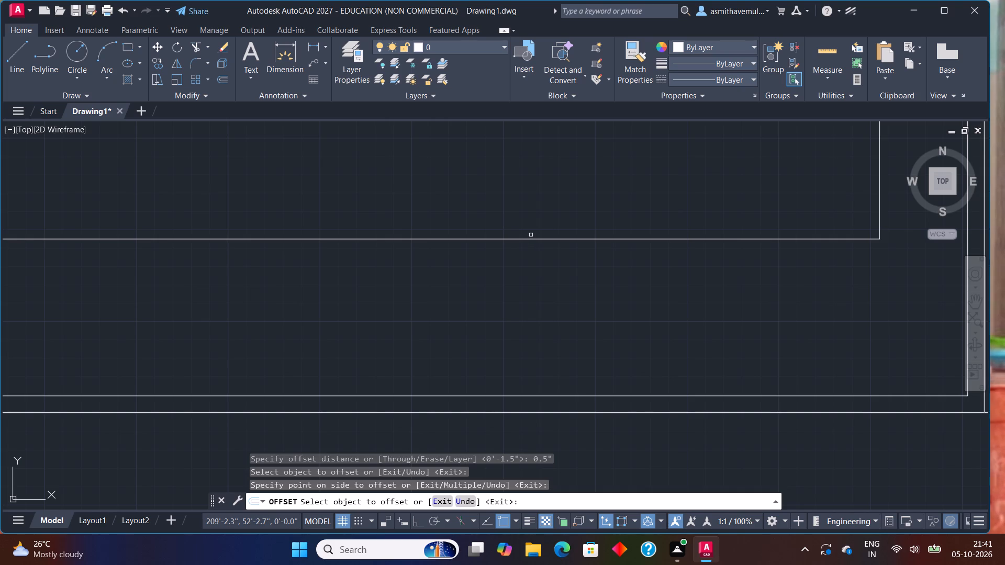
{"action": "left_click", "coordinate": [530, 239]}
{"action": "left_click", "coordinate": [530, 227]}
{"action": "scroll", "coordinate": [523, 241], "scroll_direction": "up", "scroll_amount": 1}
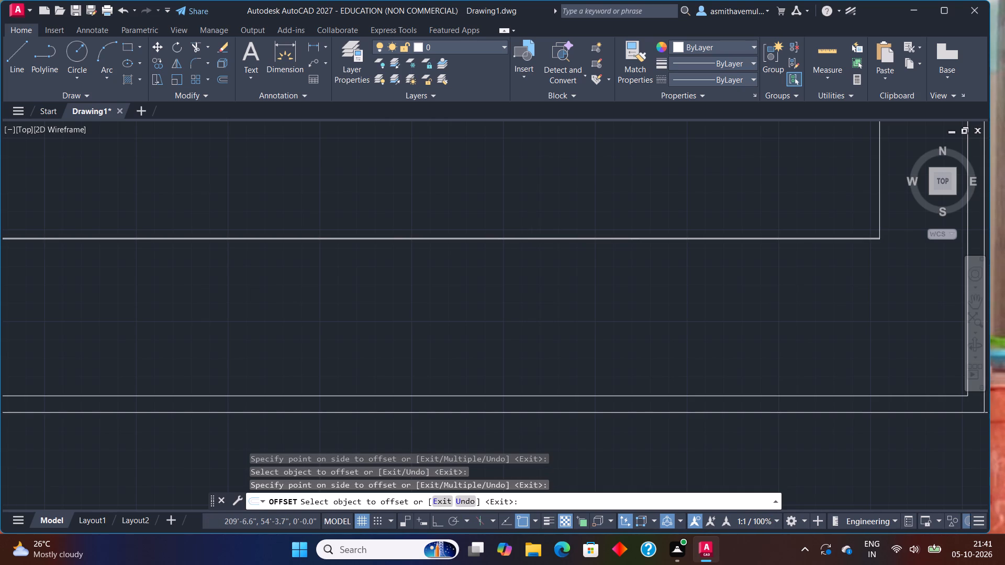
{"action": "scroll", "coordinate": [523, 241], "scroll_direction": "up", "scroll_amount": 1}
{"action": "key", "text": "Escape"}
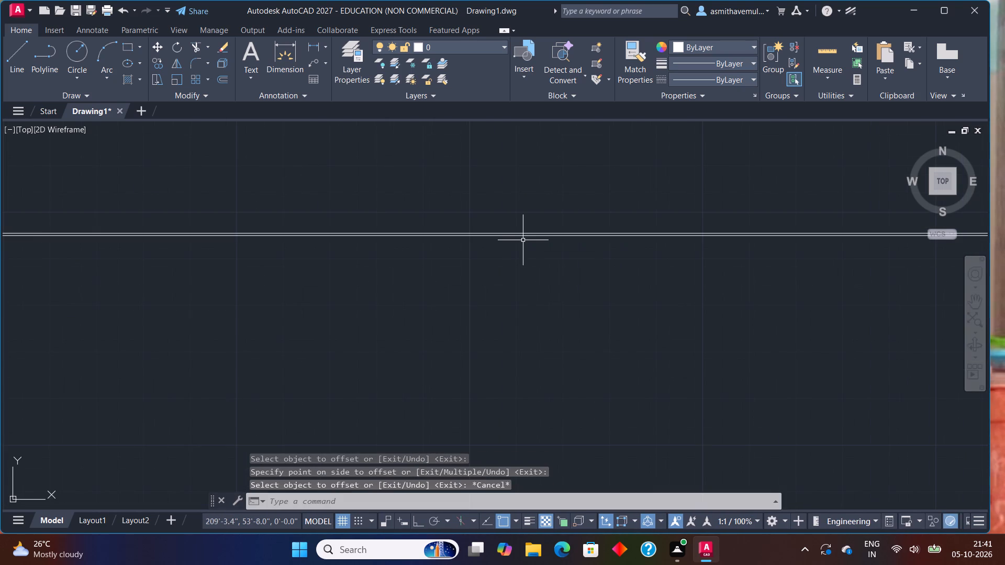
Trim away the old bottom edge and both side ends below the new 0.5" offset line of the inner rectangle.
{"action": "type", "text": "TRIM"}
{"action": "key", "text": "Return"}
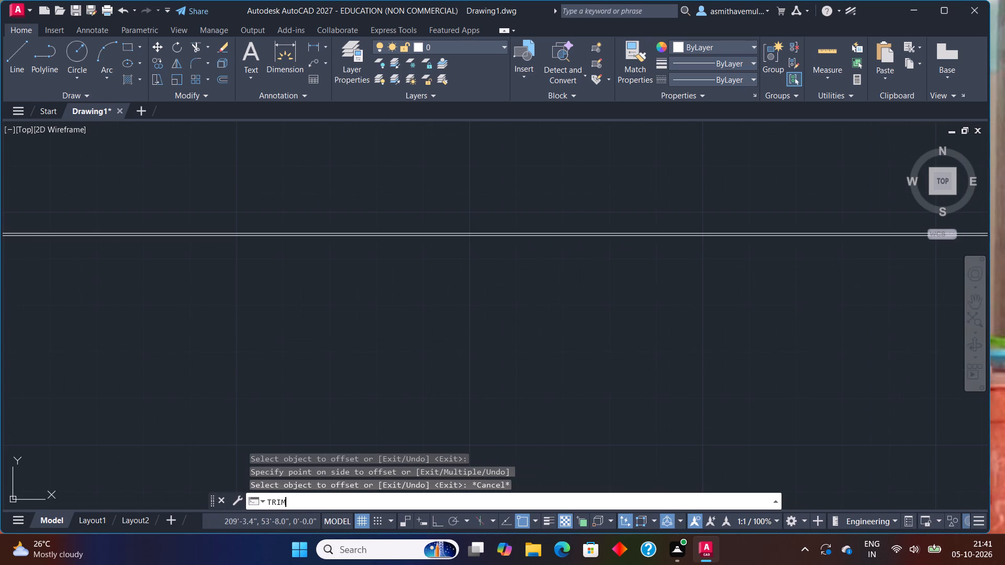
{"action": "scroll", "coordinate": [523, 240], "scroll_direction": "up", "scroll_amount": 2}
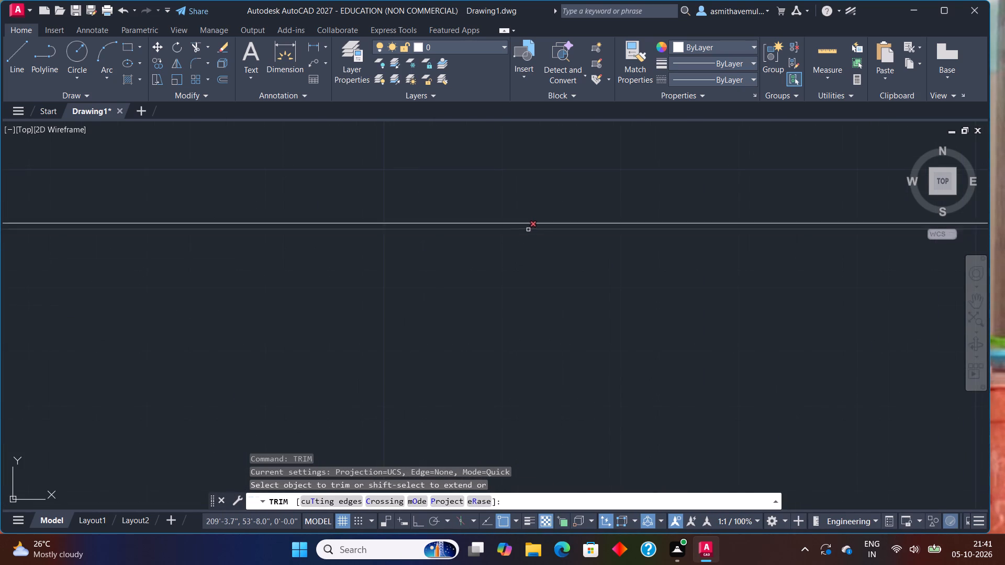
{"action": "left_click", "coordinate": [528, 229]}
{"action": "scroll", "coordinate": [506, 254], "scroll_direction": "down", "scroll_amount": 5}
{"action": "middle_click_drag", "start_coordinate": [507, 252], "coordinate": [508, 436]}
{"action": "scroll", "coordinate": [737, 482], "scroll_direction": "up", "scroll_amount": 1}
{"action": "scroll", "coordinate": [722, 440], "scroll_direction": "up", "scroll_amount": 3}
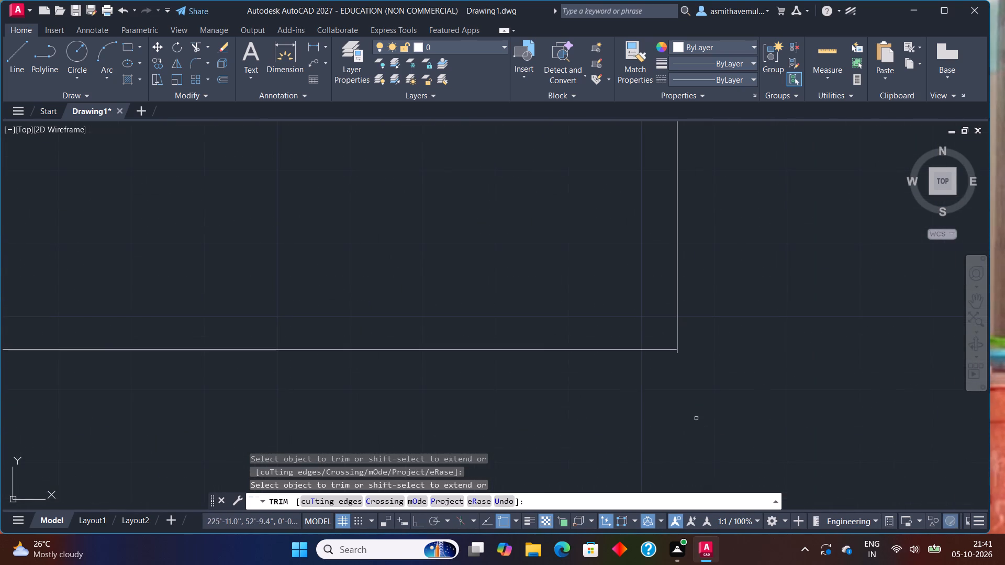
{"action": "scroll", "coordinate": [666, 372], "scroll_direction": "up", "scroll_amount": 2}
{"action": "left_click", "coordinate": [691, 320]}
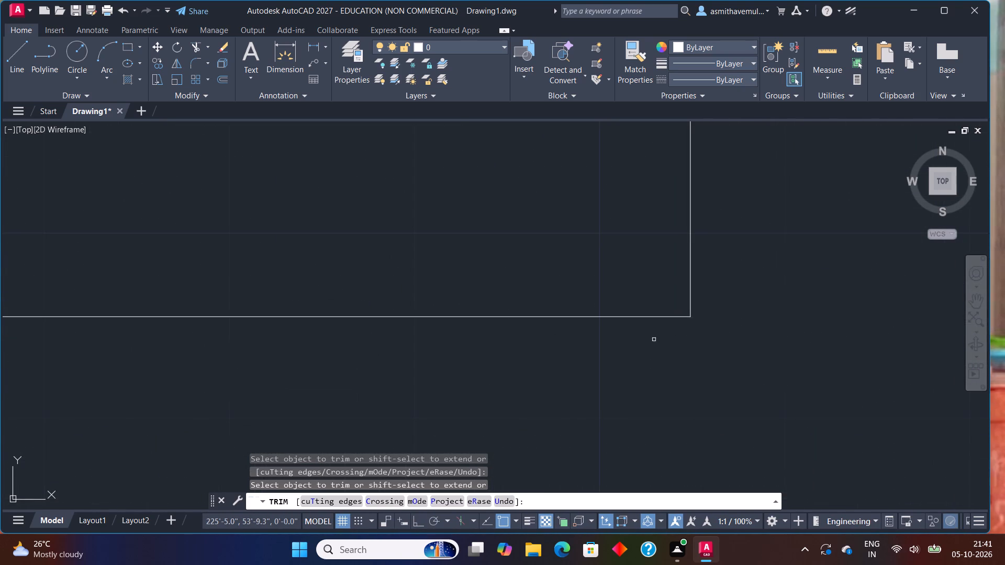
{"action": "scroll", "coordinate": [519, 364], "scroll_direction": "down", "scroll_amount": 5}
{"action": "middle_click_drag", "start_coordinate": [466, 370], "coordinate": [787, 282]}
{"action": "scroll", "coordinate": [284, 273], "scroll_direction": "down", "scroll_amount": 2}
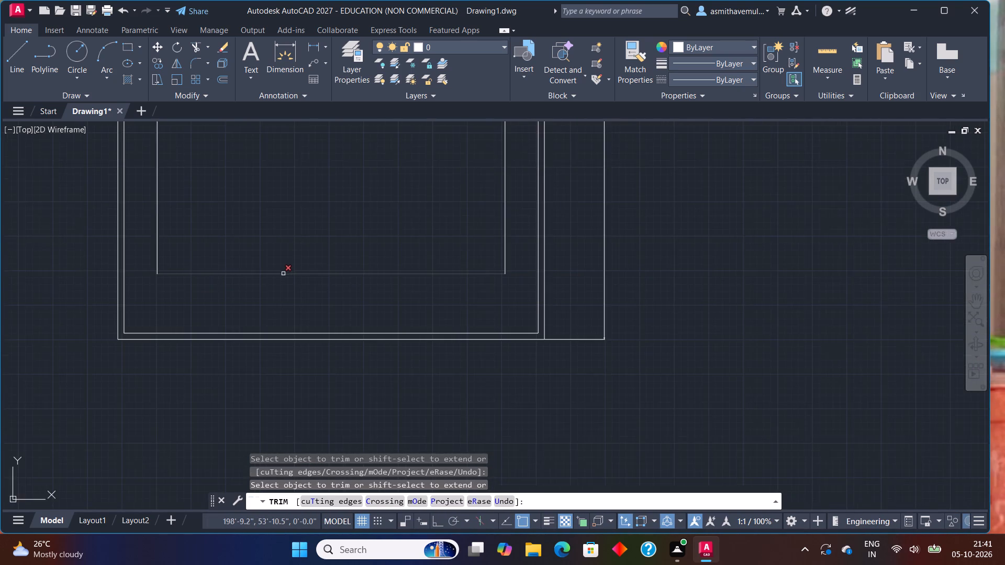
{"action": "middle_click_drag", "start_coordinate": [283, 274], "coordinate": [679, 318]}
{"action": "scroll", "coordinate": [541, 345], "scroll_direction": "up", "scroll_amount": 4}
{"action": "middle_click_drag", "start_coordinate": [575, 275], "coordinate": [576, 275]}
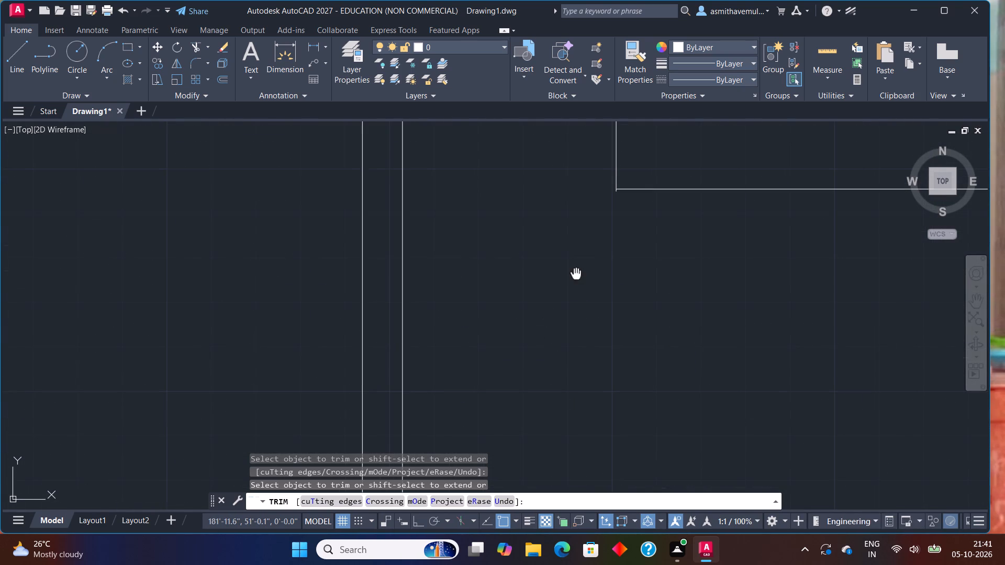
{"action": "middle_click_drag", "start_coordinate": [576, 275], "coordinate": [441, 564]}
{"action": "scroll", "coordinate": [501, 459], "scroll_direction": "up", "scroll_amount": 1}
{"action": "middle_click_drag", "start_coordinate": [502, 456], "coordinate": [618, 291]}
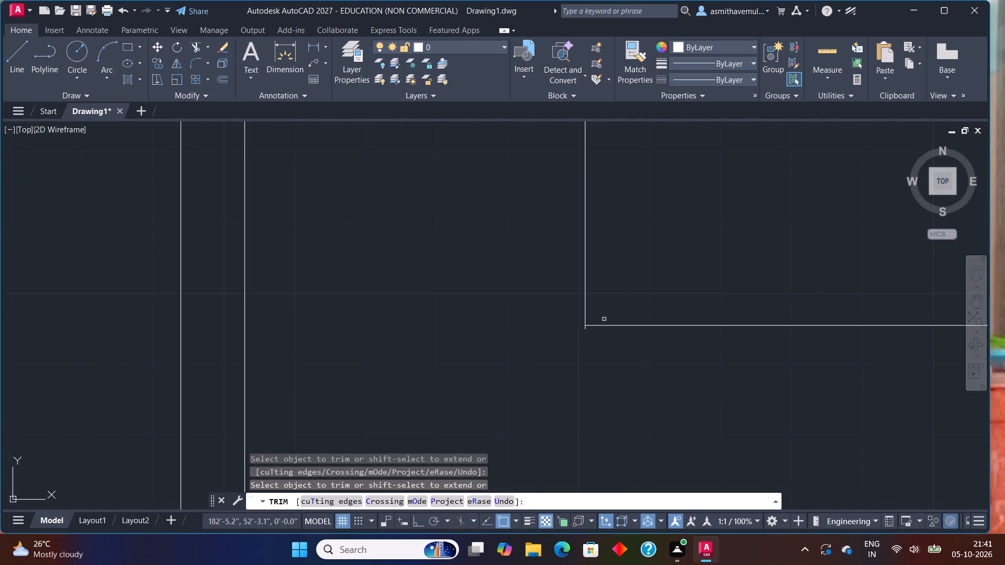
{"action": "scroll", "coordinate": [604, 319], "scroll_direction": "up", "scroll_amount": 2}
{"action": "left_click_drag", "start_coordinate": [566, 346], "coordinate": [556, 344]}
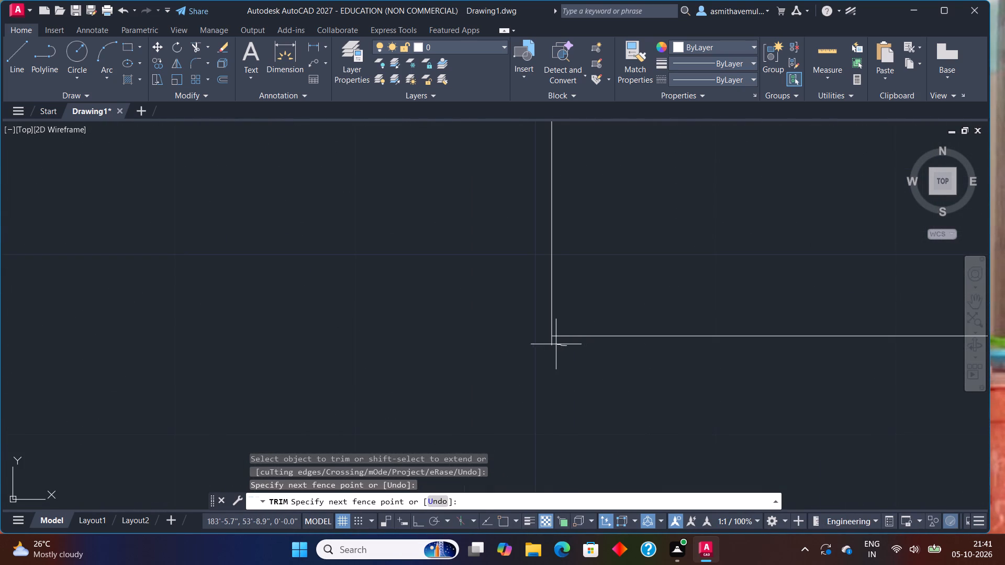
{"action": "left_click_drag", "start_coordinate": [556, 344], "coordinate": [534, 343]}
Trim away the old top edge and both side ends above the new 0.5" offset line of the inner rectangle.
{"action": "scroll", "coordinate": [630, 324], "scroll_direction": "down", "scroll_amount": 7}
{"action": "middle_click_drag", "start_coordinate": [850, 247], "coordinate": [607, 402]}
{"action": "scroll", "coordinate": [679, 256], "scroll_direction": "down", "scroll_amount": 2}
{"action": "middle_click_drag", "start_coordinate": [679, 256], "coordinate": [658, 380]}
{"action": "scroll", "coordinate": [687, 277], "scroll_direction": "up", "scroll_amount": 1}
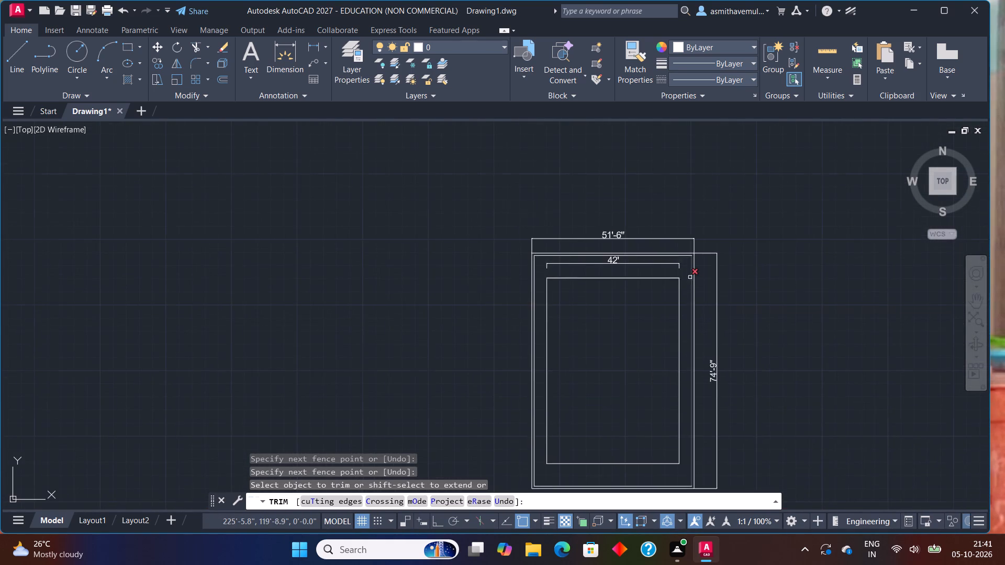
{"action": "scroll", "coordinate": [690, 277], "scroll_direction": "up", "scroll_amount": 6}
{"action": "scroll", "coordinate": [556, 273], "scroll_direction": "up", "scroll_amount": 1}
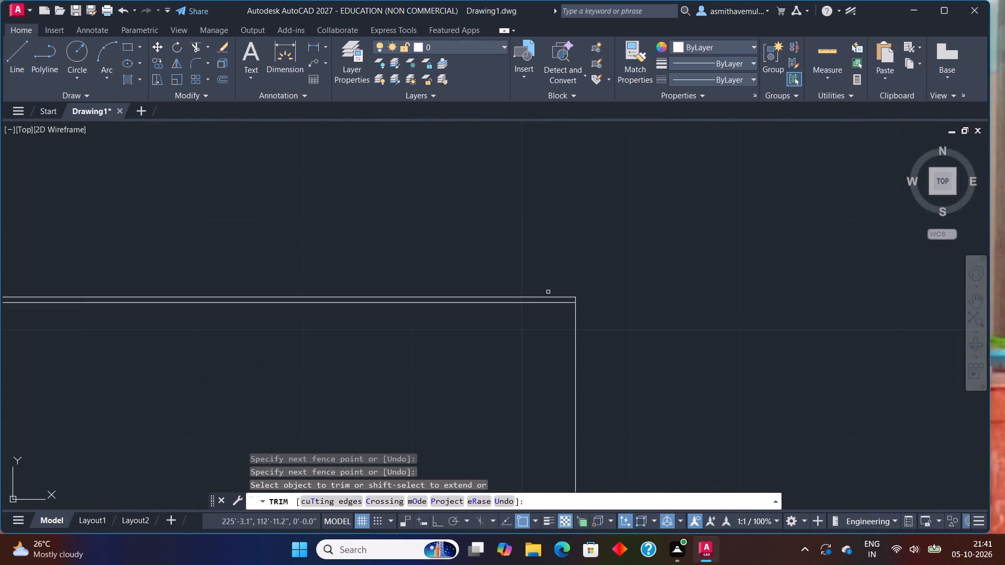
{"action": "left_click", "coordinate": [546, 297]}
{"action": "left_click", "coordinate": [575, 297]}
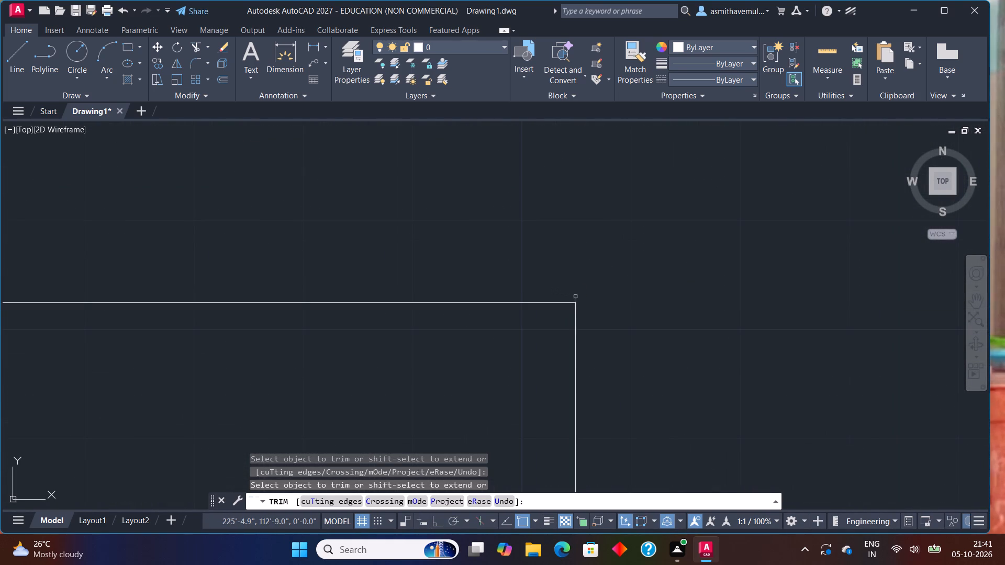
{"action": "scroll", "coordinate": [530, 295], "scroll_direction": "down", "scroll_amount": 5}
{"action": "middle_click_drag", "start_coordinate": [499, 303], "coordinate": [792, 300]}
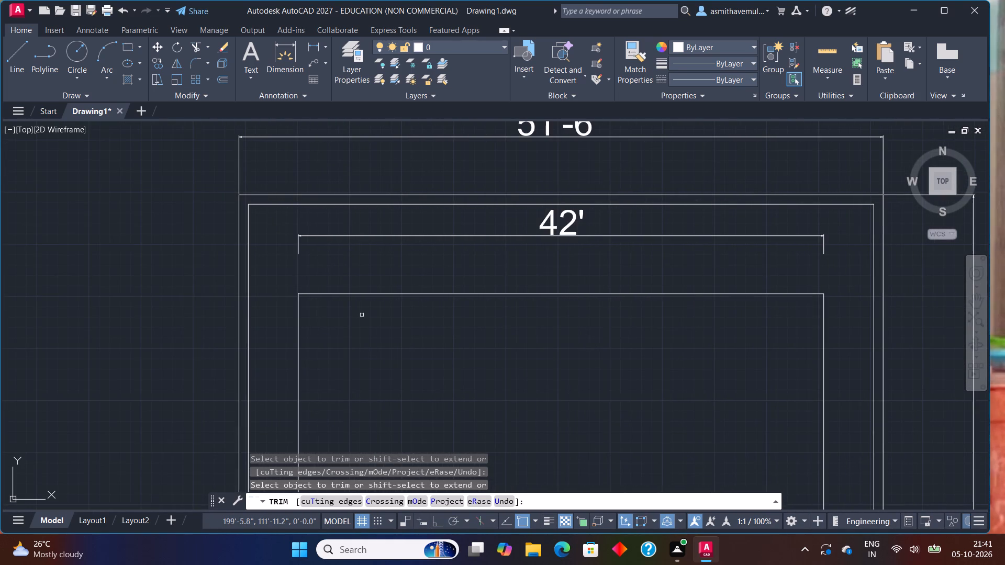
{"action": "scroll", "coordinate": [313, 307], "scroll_direction": "up", "scroll_amount": 5}
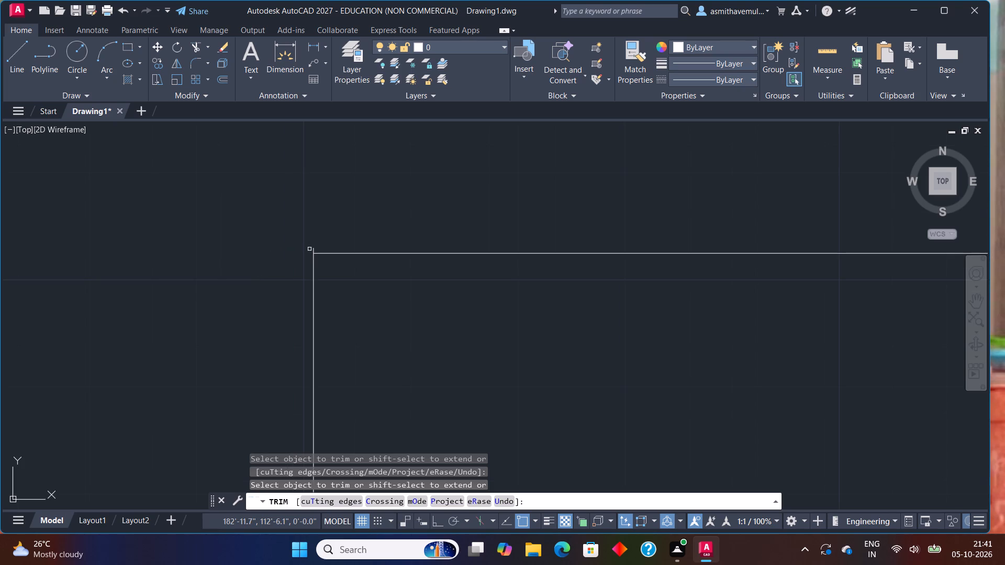
{"action": "left_click", "coordinate": [312, 249]}
{"action": "scroll", "coordinate": [343, 232], "scroll_direction": "down", "scroll_amount": 7}
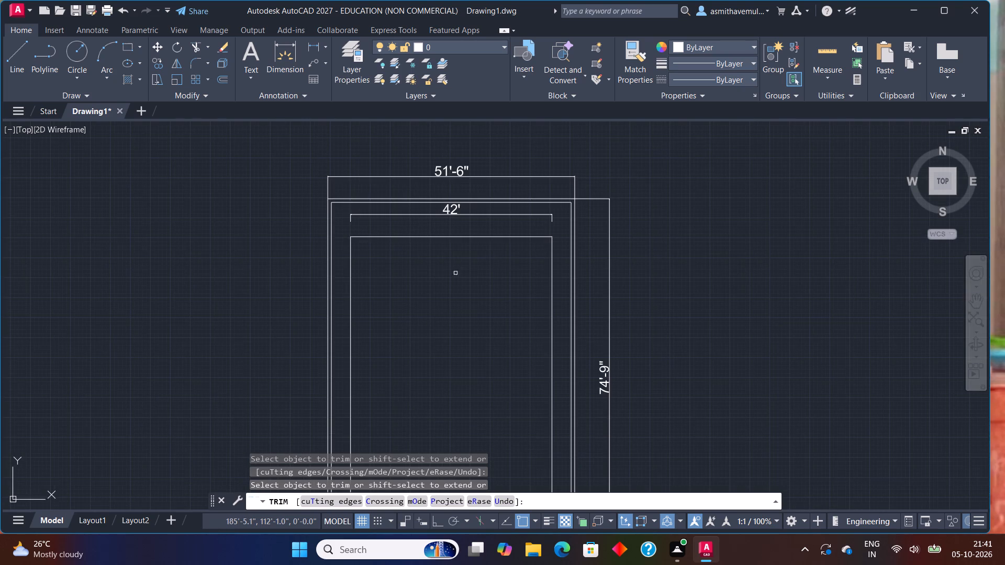
{"action": "scroll", "coordinate": [368, 264], "scroll_direction": "up", "scroll_amount": 5}
{"action": "middle_click_drag", "start_coordinate": [348, 232], "coordinate": [418, 477]}
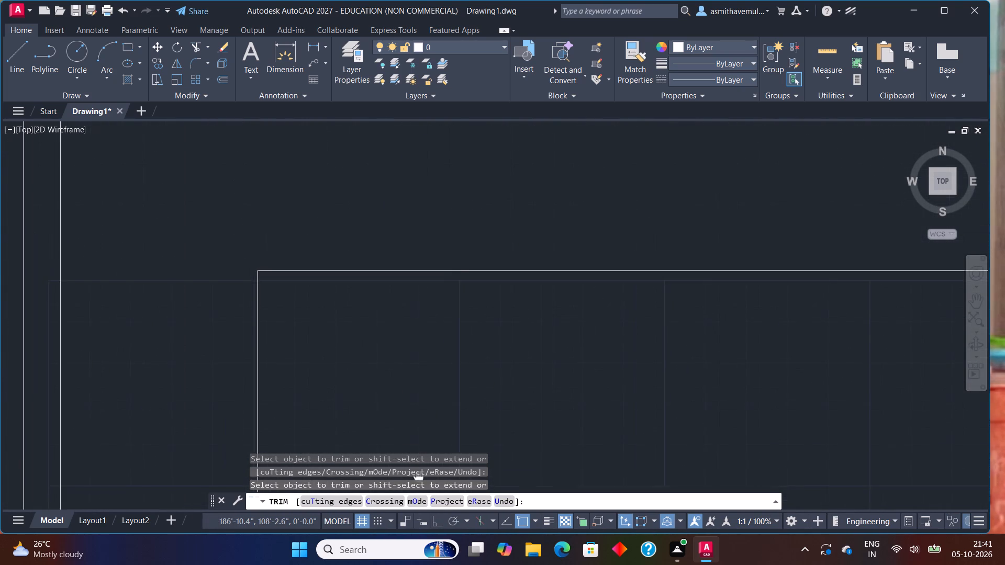
{"action": "middle_click_drag", "start_coordinate": [418, 477], "coordinate": [419, 477]}
{"action": "scroll", "coordinate": [438, 408], "scroll_direction": "down", "scroll_amount": 6}
{"action": "middle_click_drag", "start_coordinate": [508, 446], "coordinate": [513, 273]}
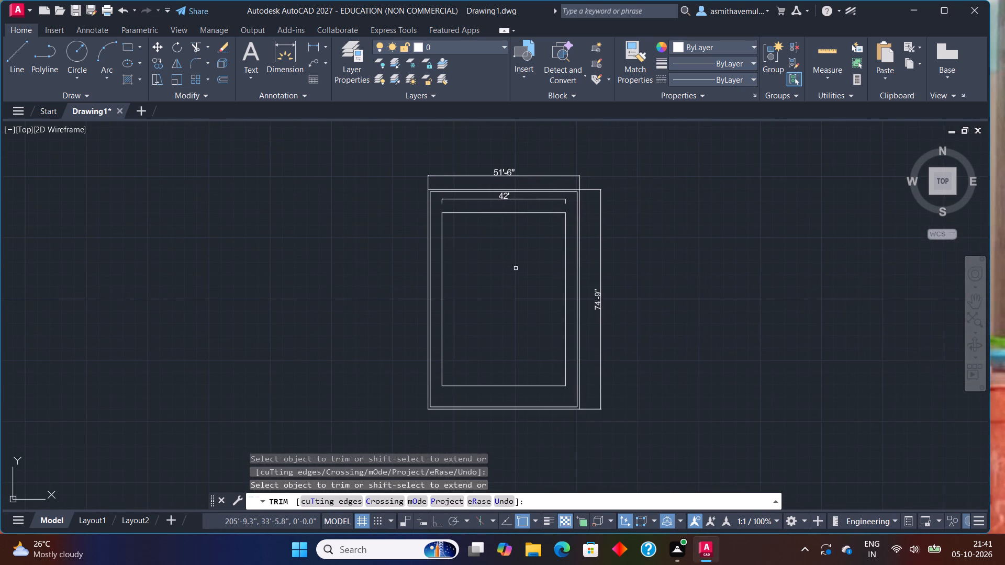
{"action": "key", "text": "Escape"}
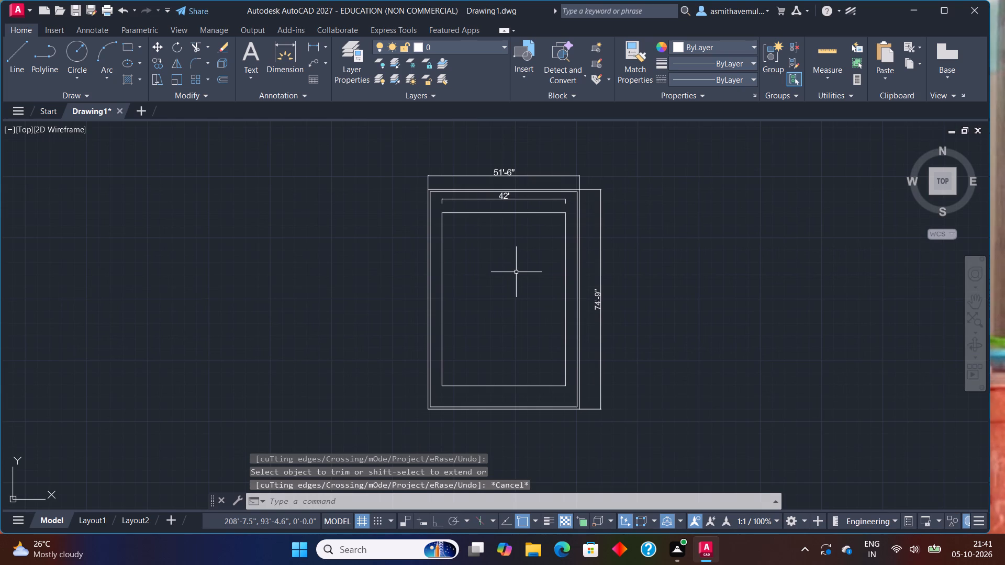
Check the height of the inner rectangle with a temporary linear dimension between its right-hand corners.
{"action": "scroll", "coordinate": [545, 259], "scroll_direction": "up", "scroll_amount": 1}
{"action": "middle_click_drag", "start_coordinate": [540, 256], "coordinate": [529, 302]}
{"action": "scroll", "coordinate": [529, 302], "scroll_direction": "up", "scroll_amount": 1}
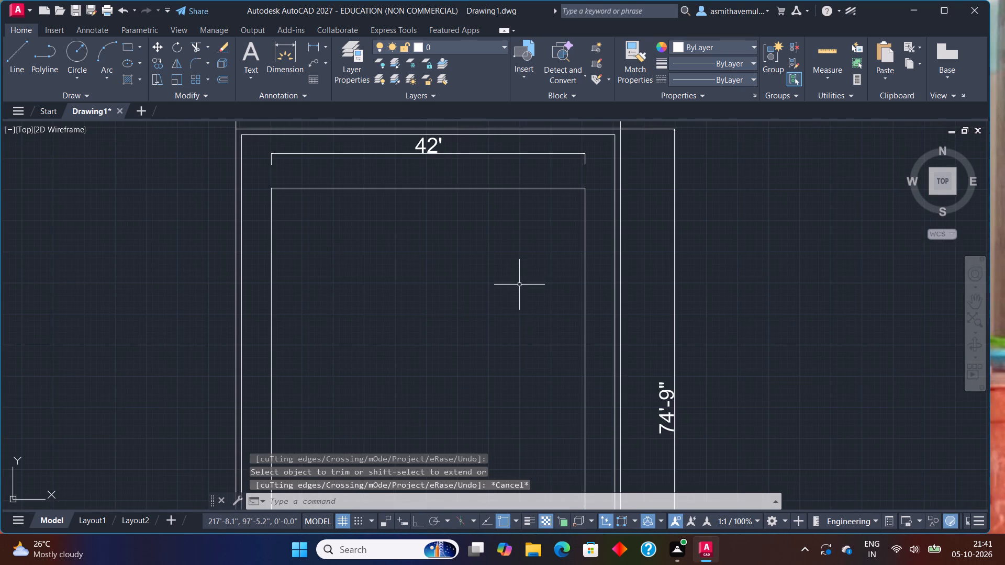
{"action": "type", "text": "DLI"}
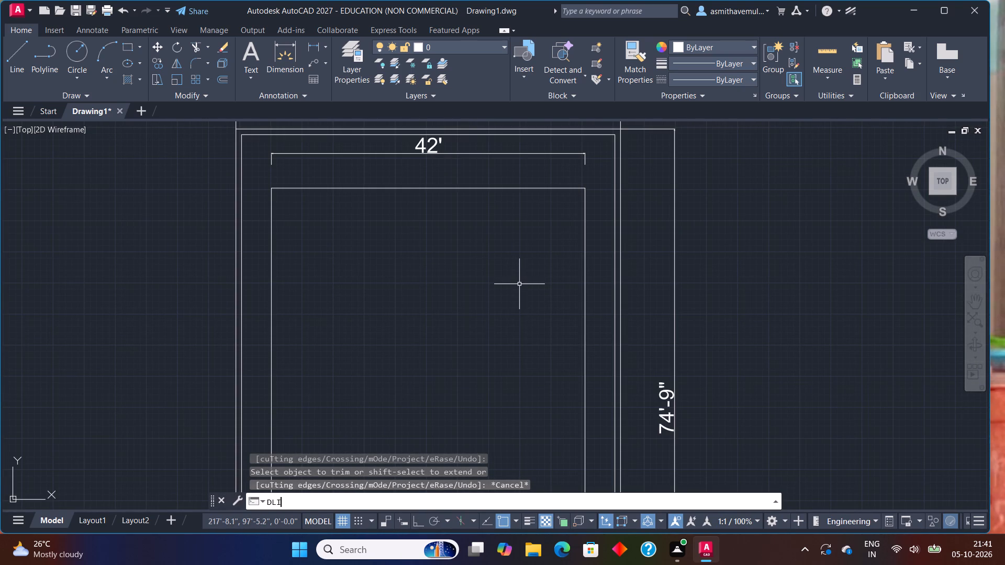
{"action": "key", "text": "Return"}
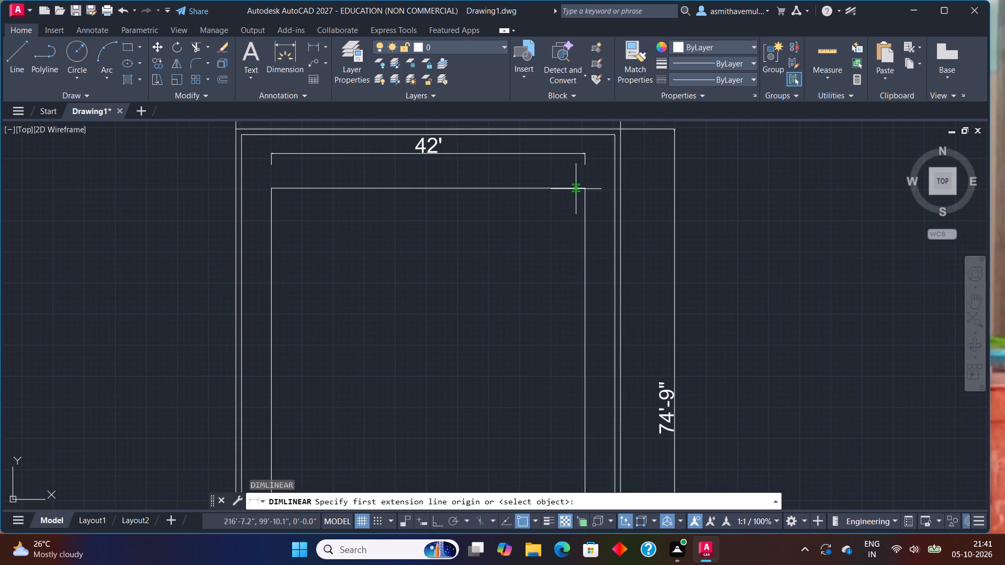
{"action": "left_click", "coordinate": [586, 192]}
{"action": "scroll", "coordinate": [576, 342], "scroll_direction": "down", "scroll_amount": 3}
{"action": "middle_click_drag", "start_coordinate": [586, 389], "coordinate": [588, 304]}
{"action": "scroll", "coordinate": [588, 301], "scroll_direction": "up", "scroll_amount": 3}
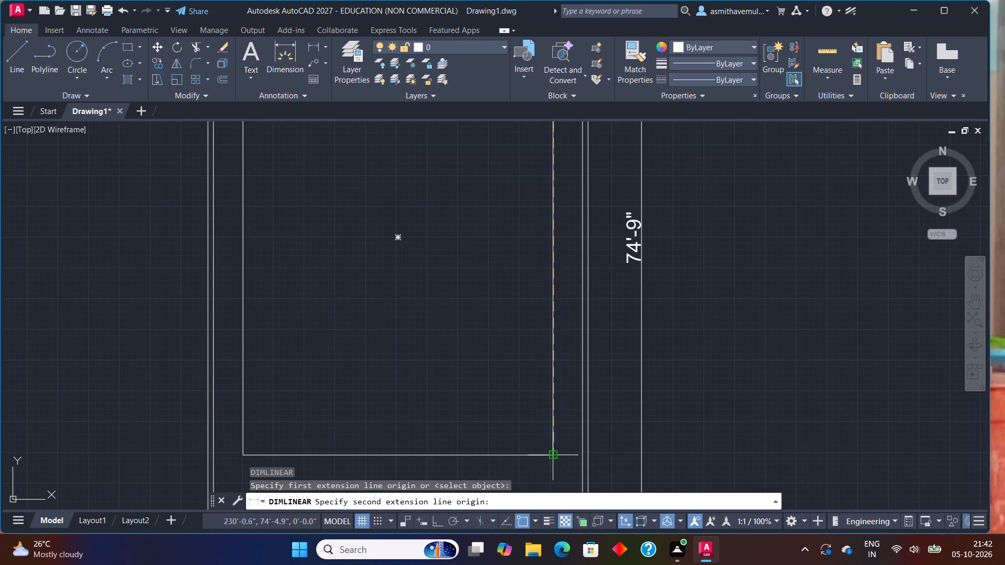
{"action": "left_click", "coordinate": [555, 453]}
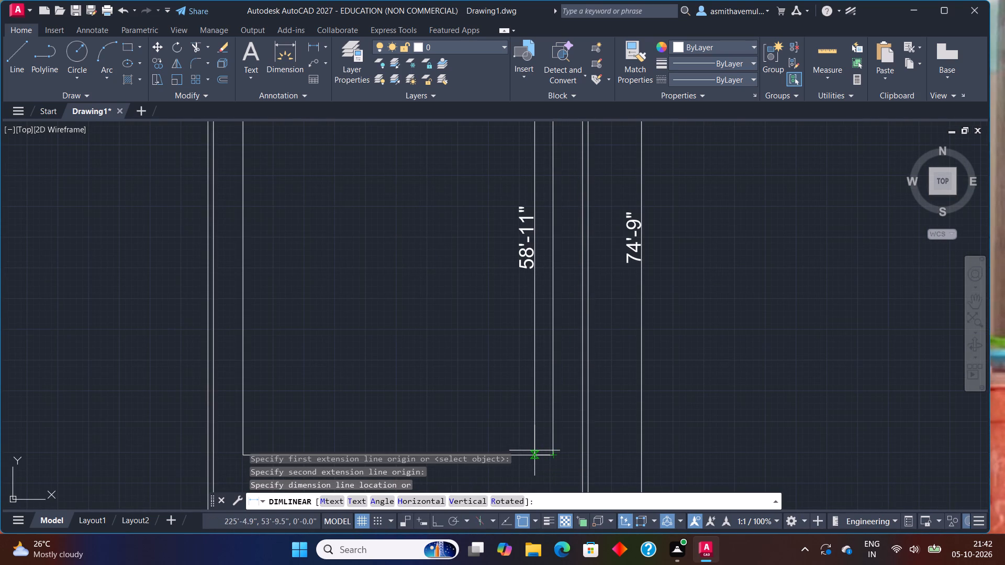
{"action": "key", "text": "Escape"}
Offset the top and bottom edges of the inner rectangle 5.5" inward.
{"action": "middle_click_drag", "start_coordinate": [506, 261], "coordinate": [542, 327]}
{"action": "scroll", "coordinate": [531, 322], "scroll_direction": "down", "scroll_amount": 1}
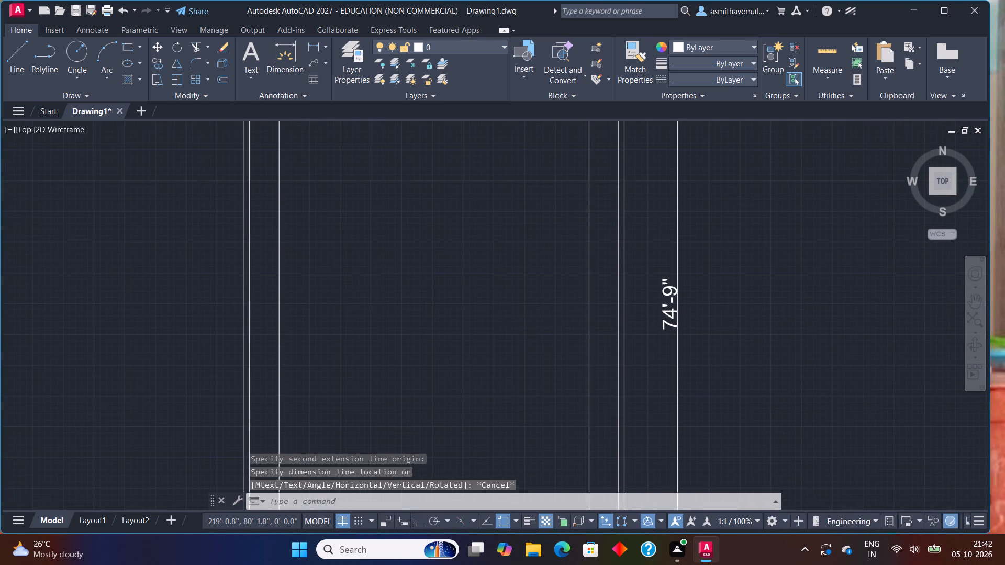
{"action": "middle_click_drag", "start_coordinate": [531, 322], "coordinate": [543, 353]}
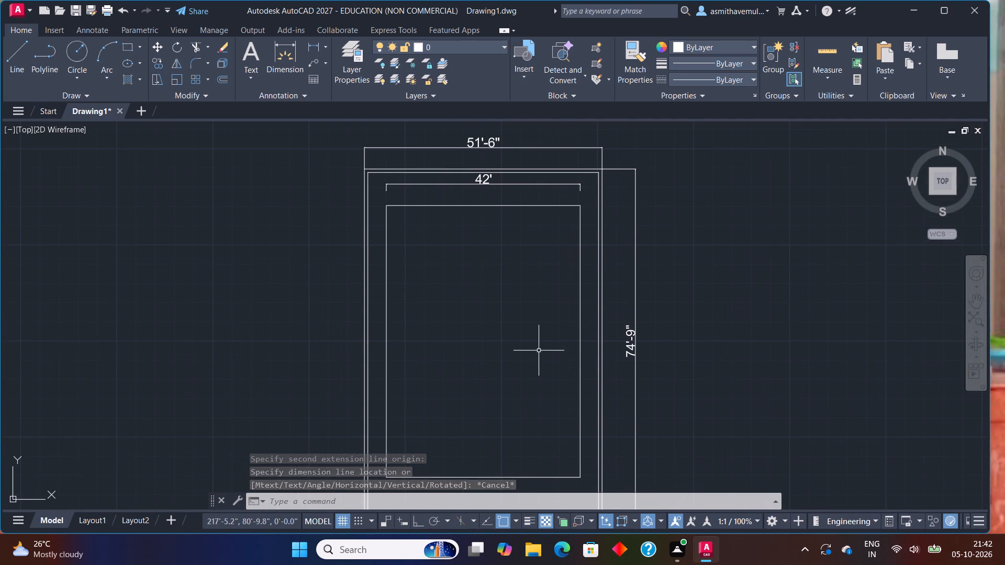
{"action": "key", "text": "o"}
{"action": "key", "text": "Return"}
{"action": "type", "text": "5.5"}
{"action": "key", "text": "shift+quotedbl"}
{"action": "key", "text": "Return"}
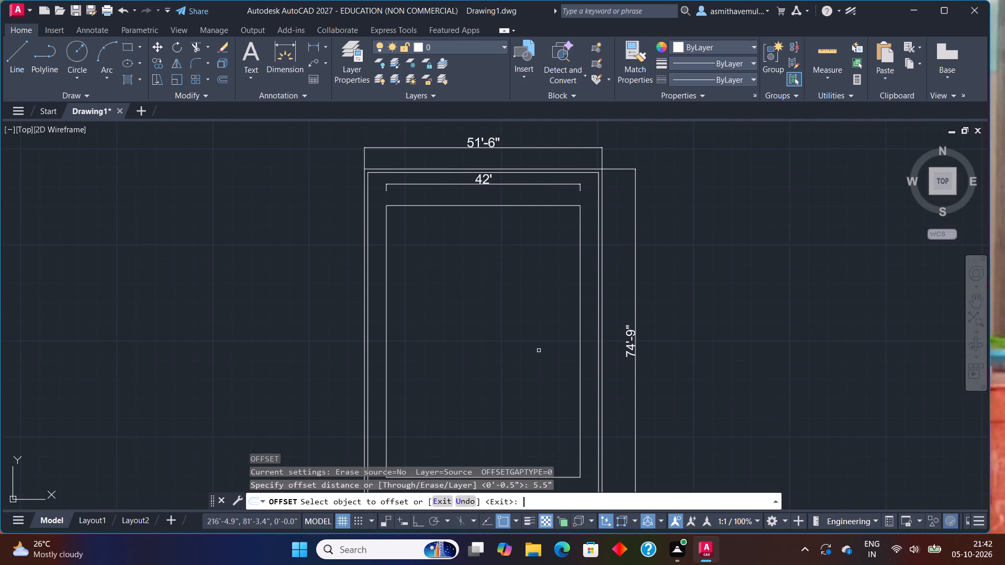
{"action": "scroll", "coordinate": [524, 197], "scroll_direction": "up", "scroll_amount": 1}
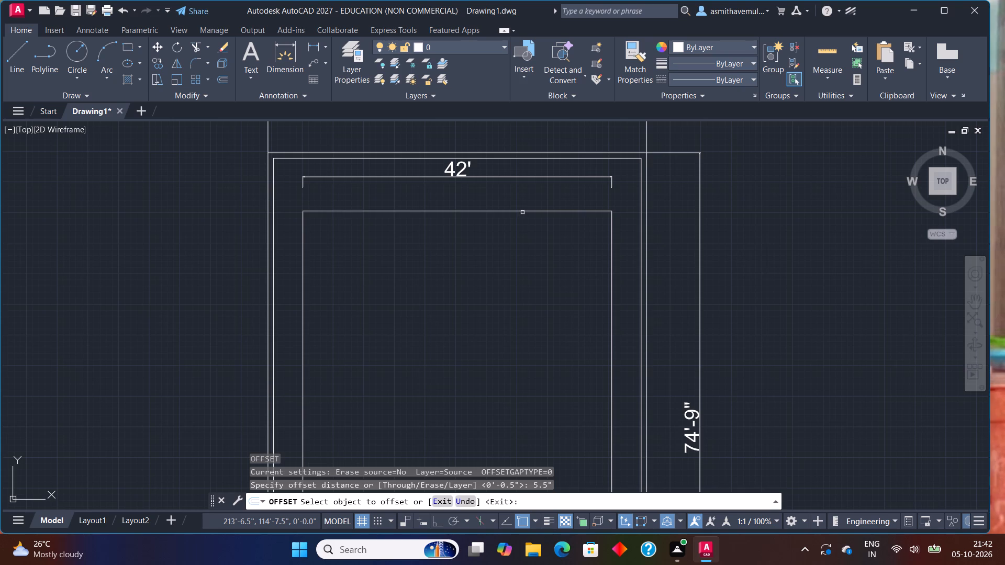
{"action": "left_click", "coordinate": [523, 212]}
{"action": "left_click", "coordinate": [522, 231]}
{"action": "scroll", "coordinate": [511, 354], "scroll_direction": "down", "scroll_amount": 1}
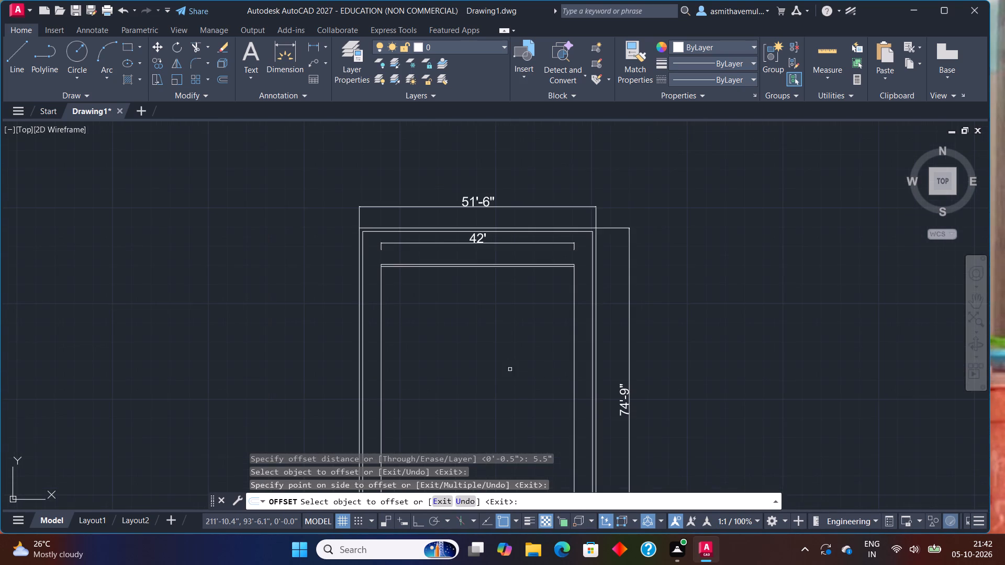
{"action": "middle_click_drag", "start_coordinate": [510, 371], "coordinate": [565, 214]}
{"action": "left_click_drag", "start_coordinate": [584, 380], "coordinate": [584, 375]}
{"action": "left_click", "coordinate": [585, 353]}
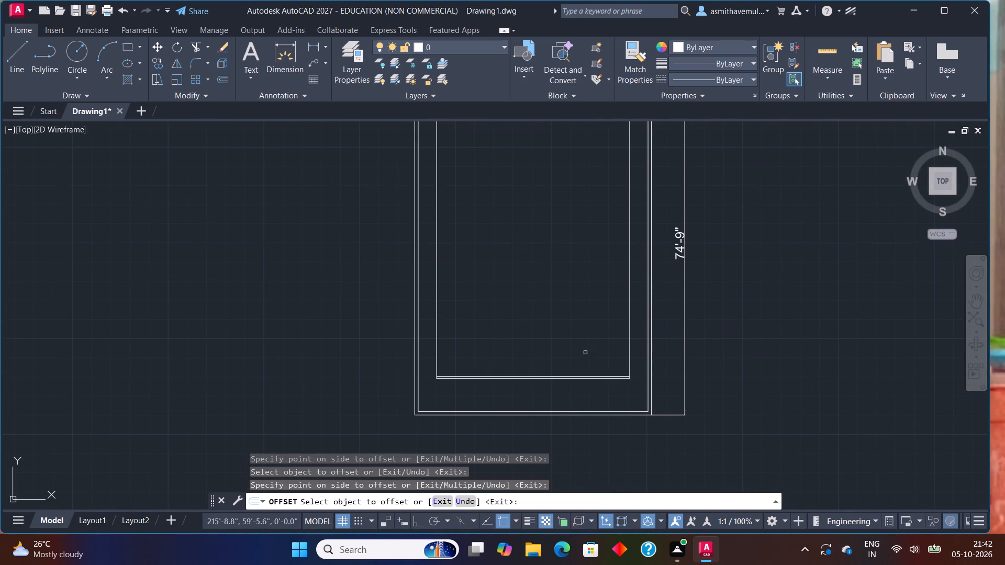
{"action": "key", "text": "Escape"}
Trim away the old bottom edge and both side ends below the new 5.5" offset line of the inner rectangle.
{"action": "type", "text": "TROM"}
{"action": "key", "text": "Return"}
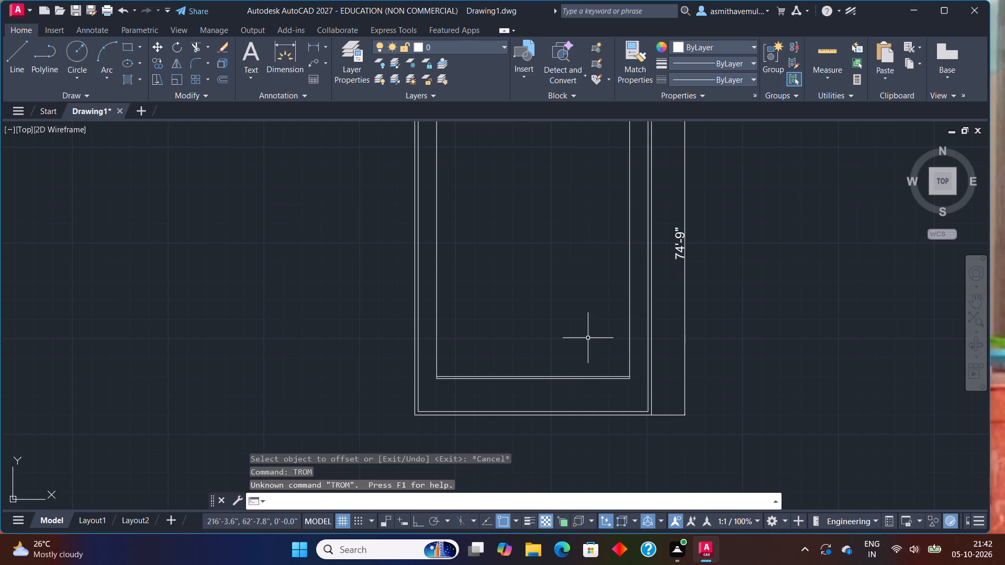
{"action": "key", "text": "Escape"}
{"action": "type", "text": "TRIM"}
{"action": "key", "text": "Return"}
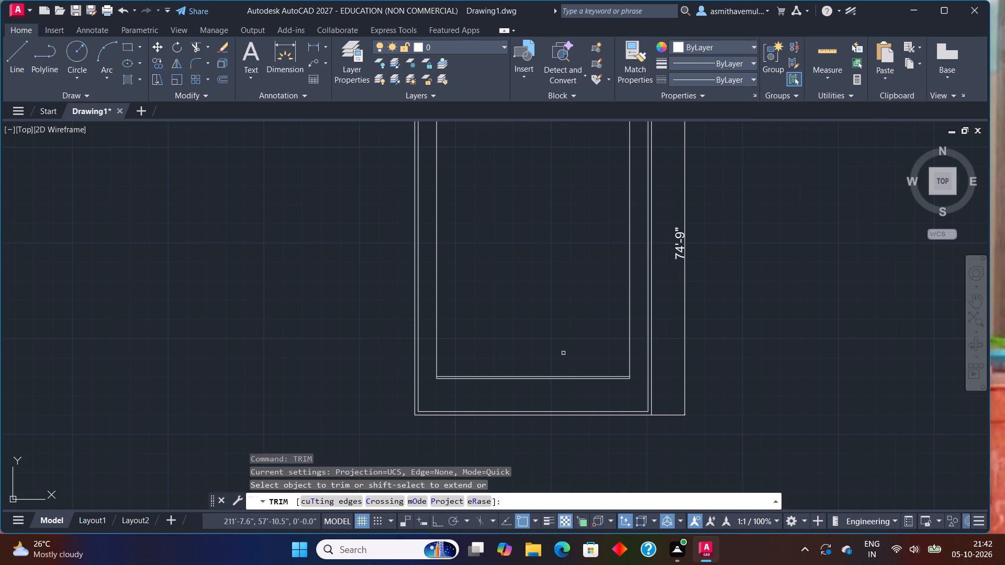
{"action": "scroll", "coordinate": [566, 377], "scroll_direction": "up", "scroll_amount": 2}
{"action": "left_click", "coordinate": [565, 382]}
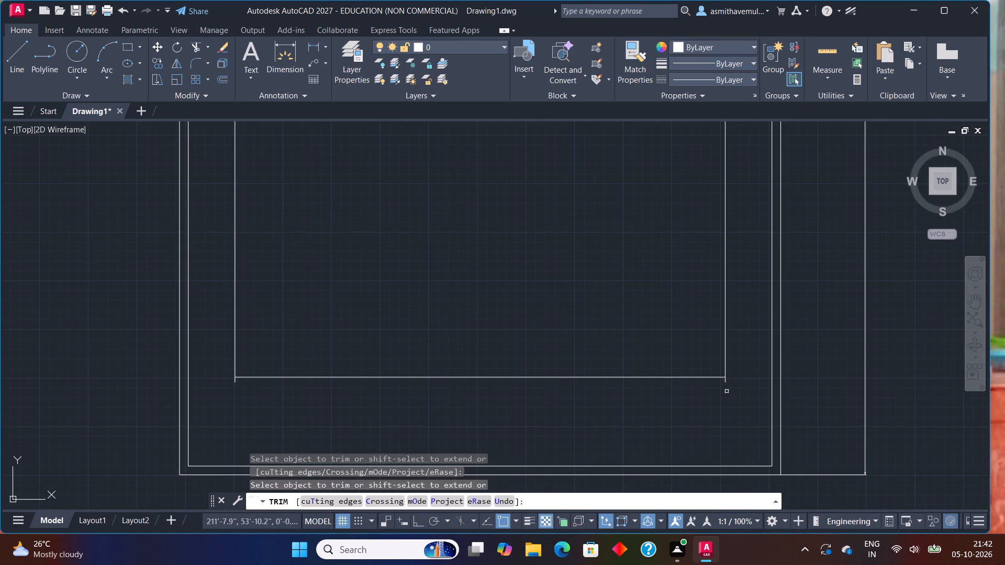
{"action": "left_click", "coordinate": [727, 383]}
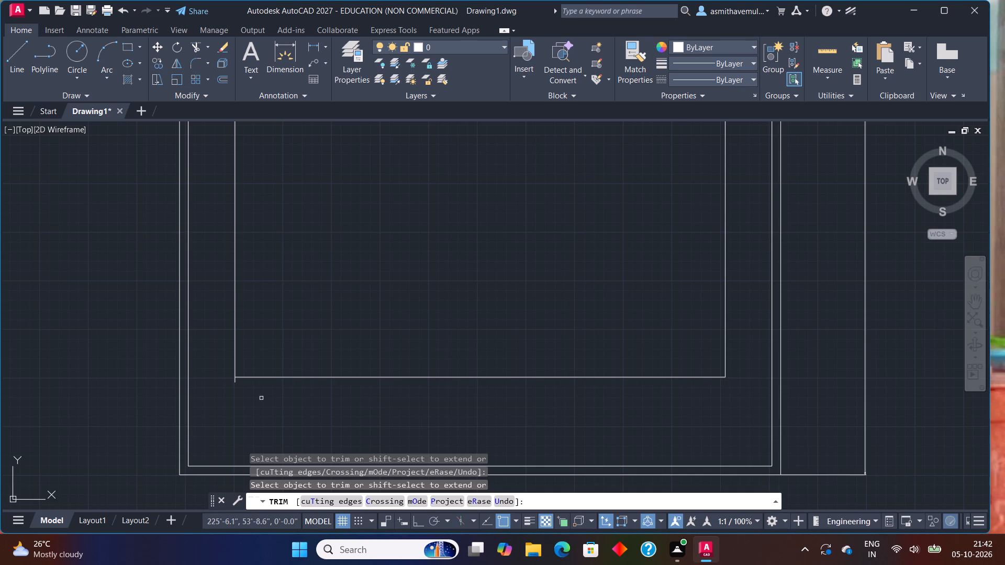
{"action": "left_click", "coordinate": [233, 381]}
Trim away the old top edge and both side ends above the new 5.5" offset line of the inner rectangle.
{"action": "scroll", "coordinate": [382, 288], "scroll_direction": "down", "scroll_amount": 2}
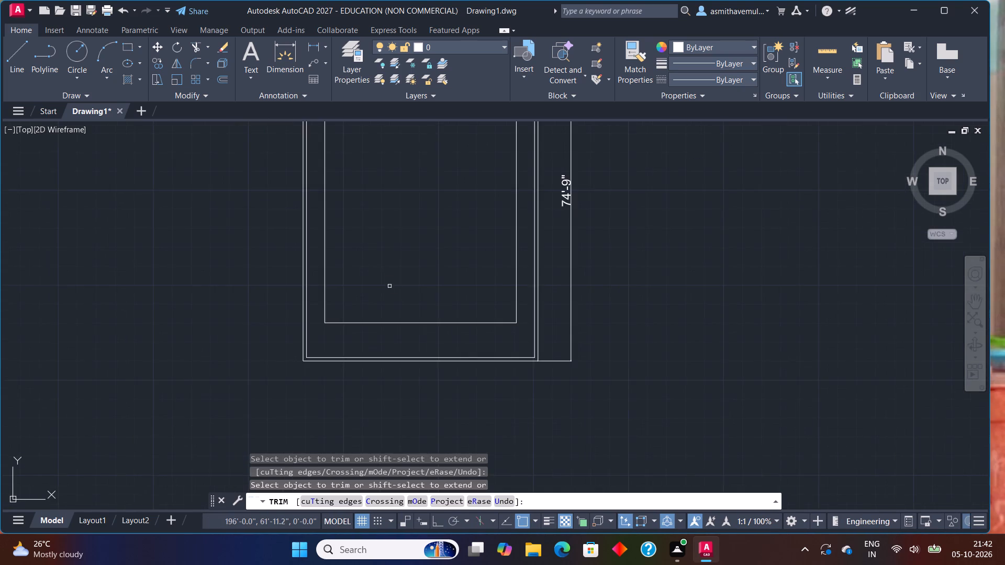
{"action": "middle_click_drag", "start_coordinate": [390, 285], "coordinate": [495, 520]}
{"action": "scroll", "coordinate": [569, 304], "scroll_direction": "up", "scroll_amount": 3}
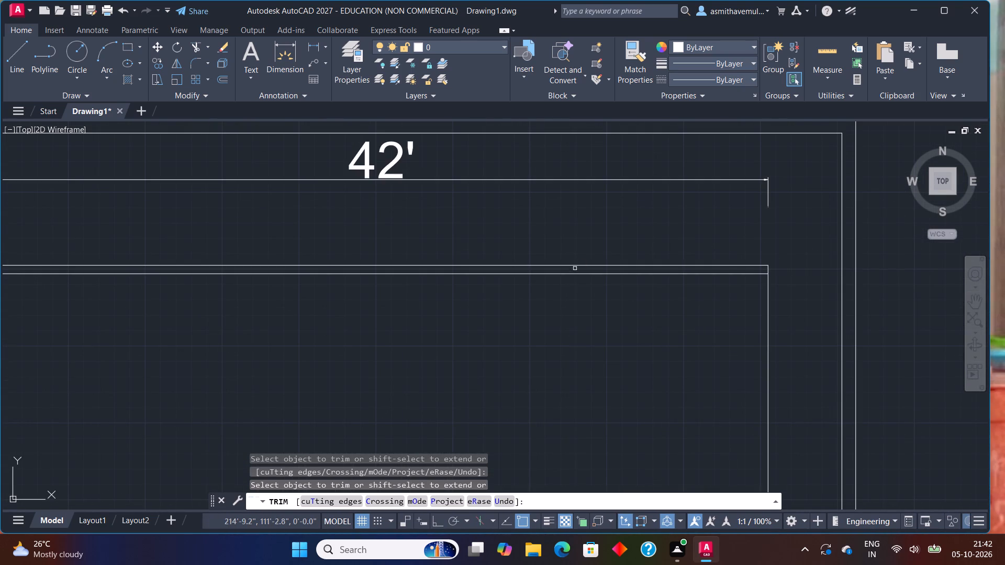
{"action": "left_click", "coordinate": [575, 263]}
{"action": "left_click", "coordinate": [577, 266]}
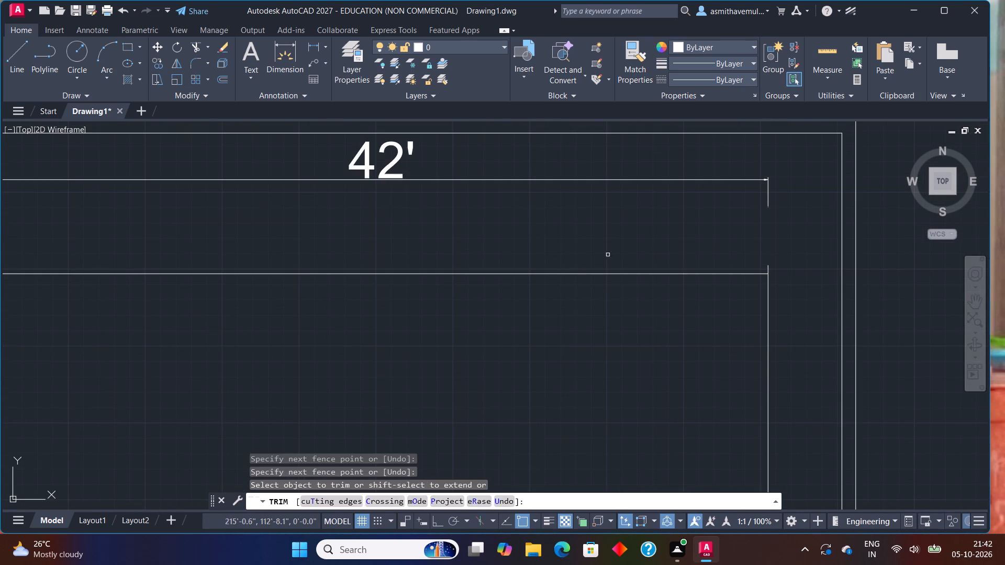
{"action": "left_click", "coordinate": [769, 267]}
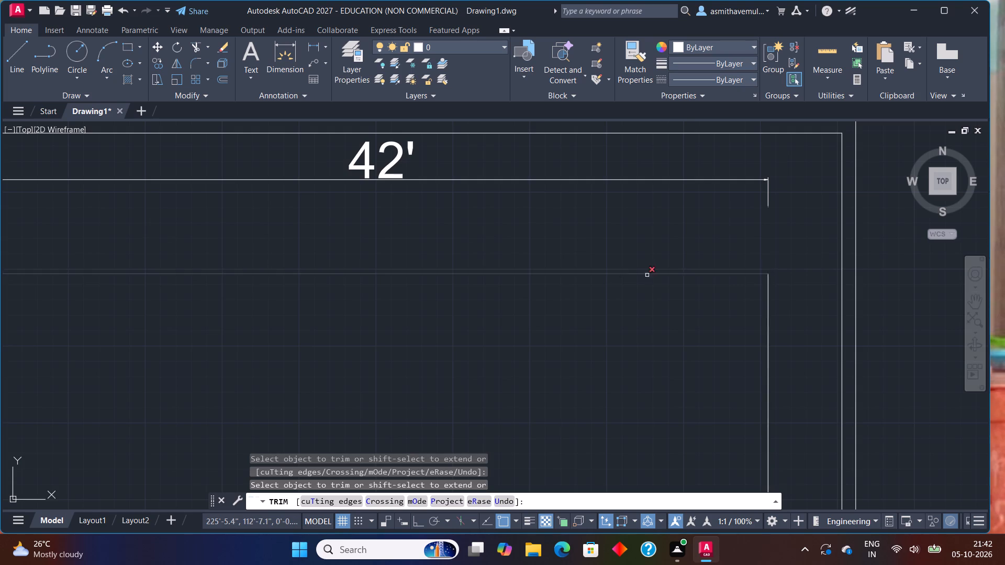
{"action": "scroll", "coordinate": [569, 298], "scroll_direction": "down", "scroll_amount": 2}
{"action": "middle_click_drag", "start_coordinate": [425, 334], "coordinate": [759, 354]}
{"action": "scroll", "coordinate": [691, 329], "scroll_direction": "up", "scroll_amount": 1}
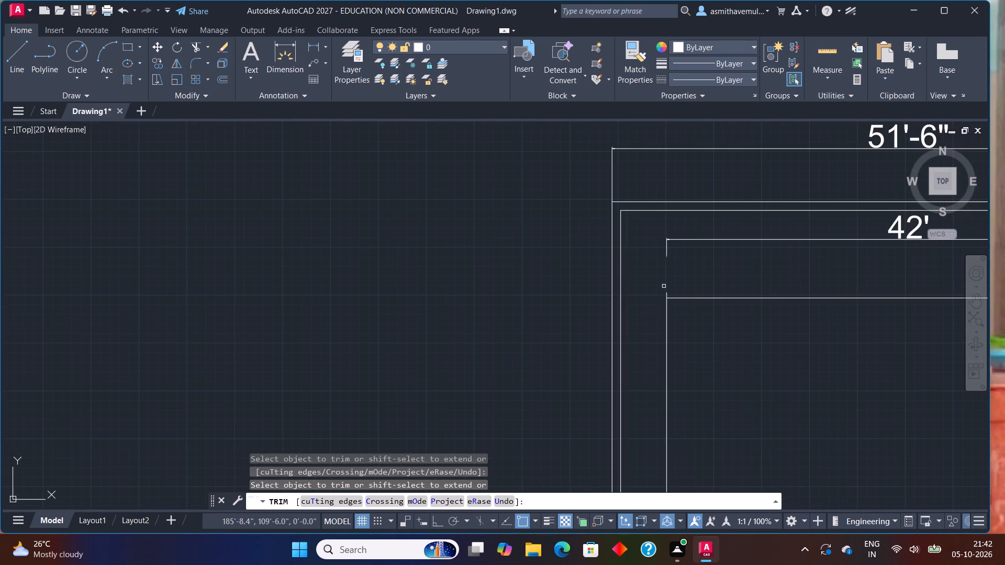
{"action": "left_click", "coordinate": [666, 295]}
{"action": "key", "text": "Escape"}
Check the height of the inner rectangle with a temporary linear dimension between its top and bottom edges.
{"action": "scroll", "coordinate": [731, 346], "scroll_direction": "down", "scroll_amount": 5}
{"action": "middle_click_drag", "start_coordinate": [749, 383], "coordinate": [498, 310]}
{"action": "scroll", "coordinate": [485, 302], "scroll_direction": "up", "scroll_amount": 2}
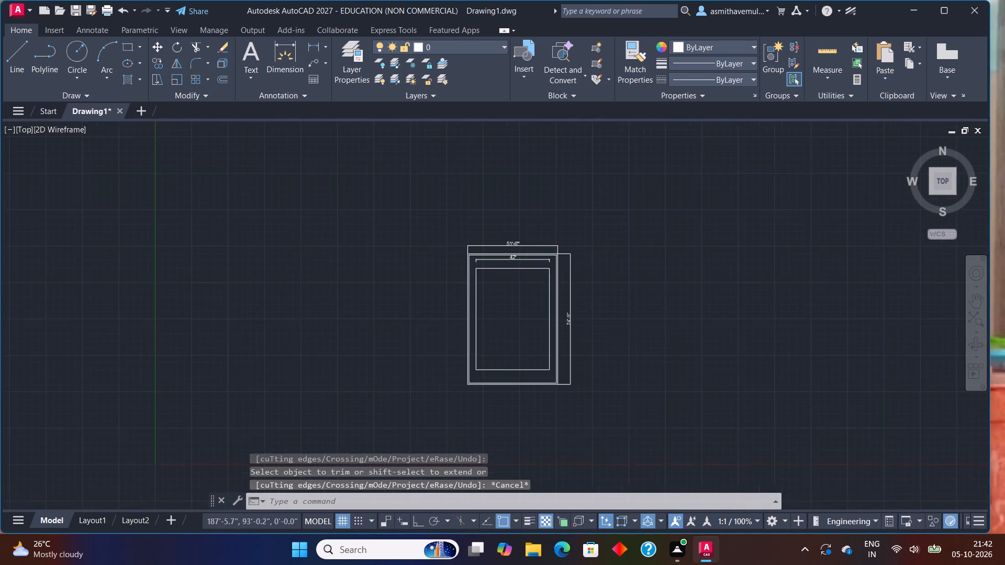
{"action": "scroll", "coordinate": [485, 302], "scroll_direction": "up", "scroll_amount": 1}
{"action": "type", "text": "DLI"}
{"action": "key", "text": "Return"}
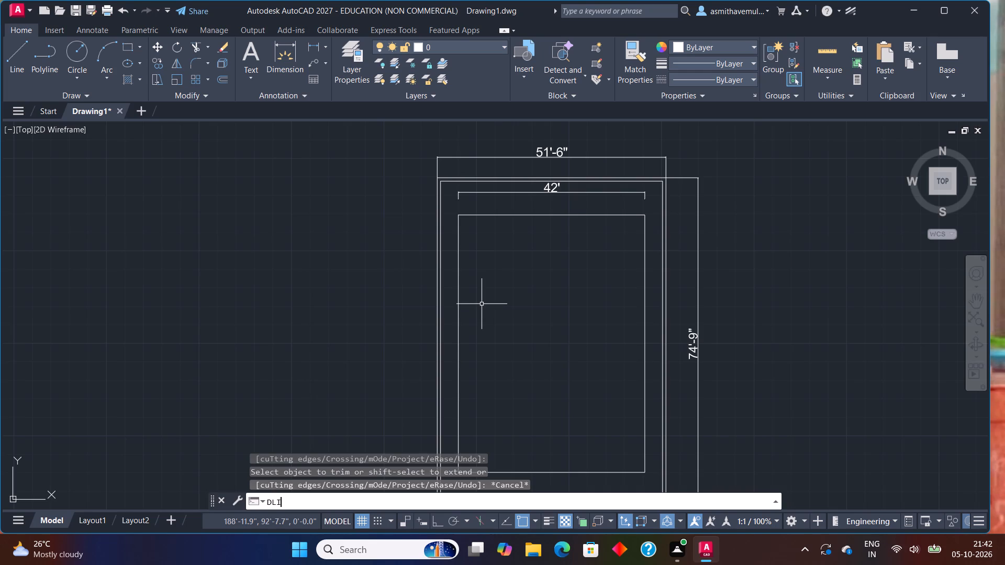
{"action": "left_click", "coordinate": [543, 216]}
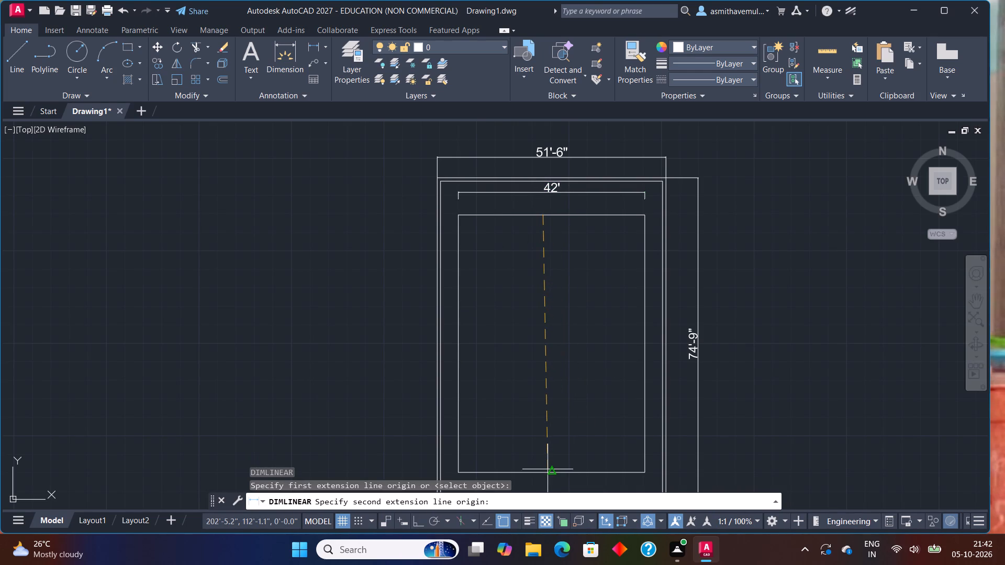
{"action": "left_click", "coordinate": [548, 473]}
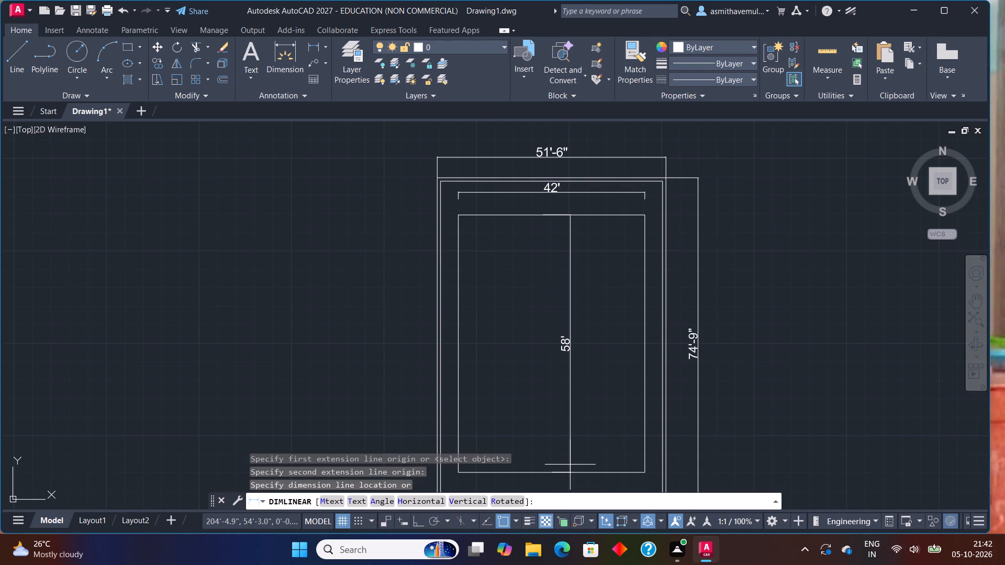
{"action": "key", "text": "Escape"}
Delete the 42' width dimension that sits between the outer wall and the inner rectangle's top edge.
{"action": "scroll", "coordinate": [585, 434], "scroll_direction": "down", "scroll_amount": 1}
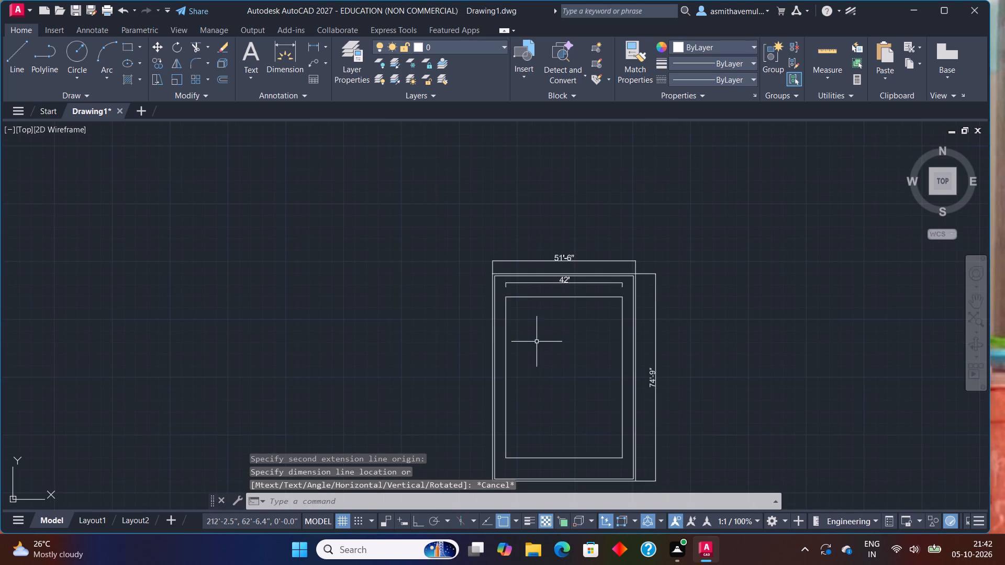
{"action": "scroll", "coordinate": [597, 271], "scroll_direction": "up", "scroll_amount": 2}
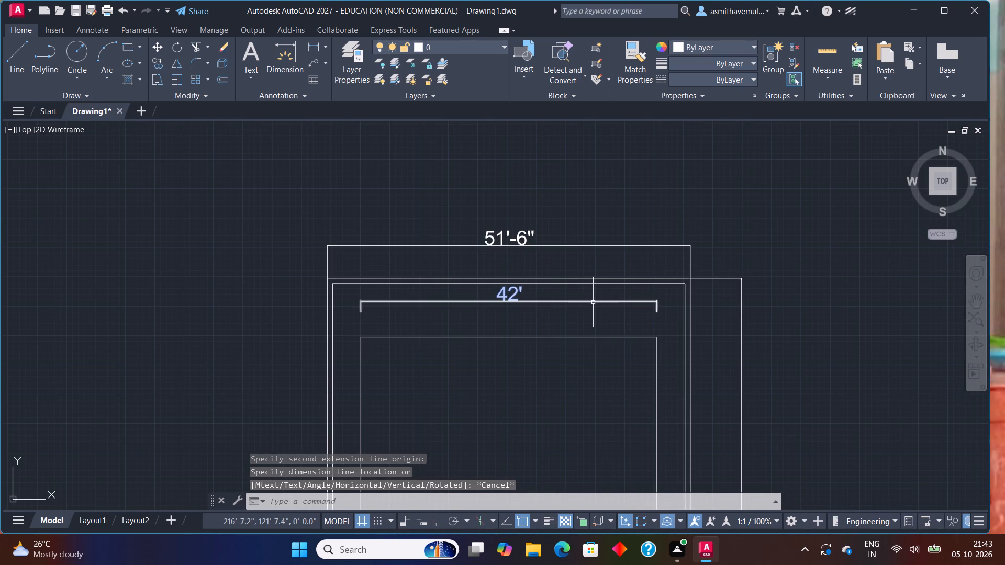
{"action": "left_click", "coordinate": [593, 302]}
{"action": "key", "text": "Delete"}
Add a linear dimension across the inner rectangle's top corners, placed outside the plan above the 51'-6" dimension.
{"action": "scroll", "coordinate": [593, 302], "scroll_direction": "down", "scroll_amount": 2}
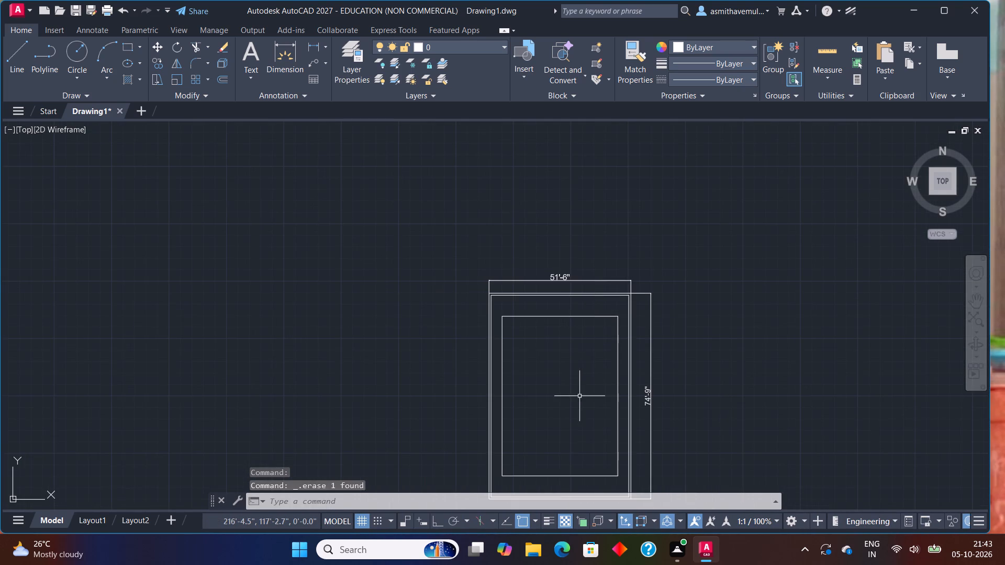
{"action": "middle_click_drag", "start_coordinate": [578, 398], "coordinate": [578, 341]}
{"action": "scroll", "coordinate": [578, 335], "scroll_direction": "up", "scroll_amount": 1}
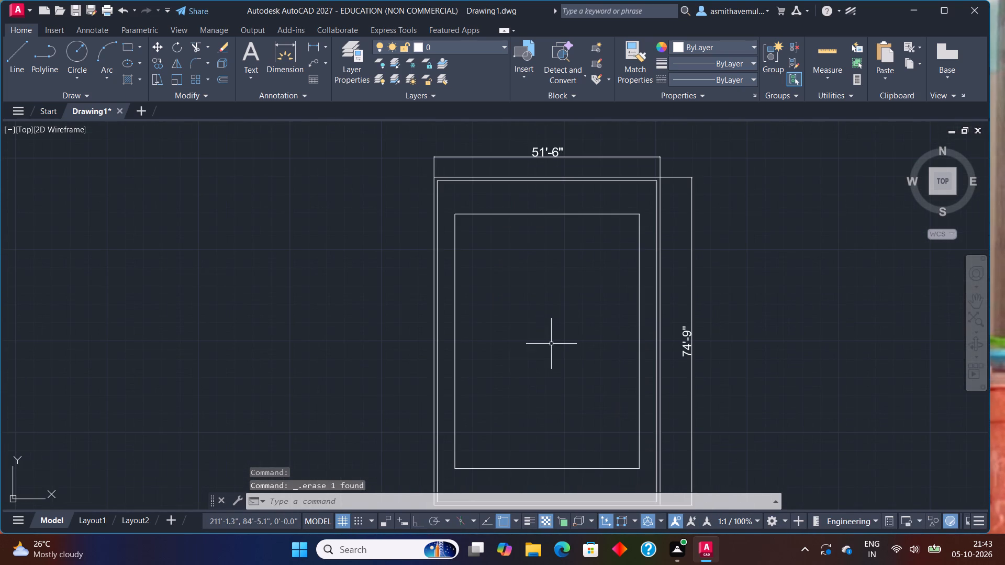
{"action": "type", "text": "DLI"}
{"action": "key", "text": "Return"}
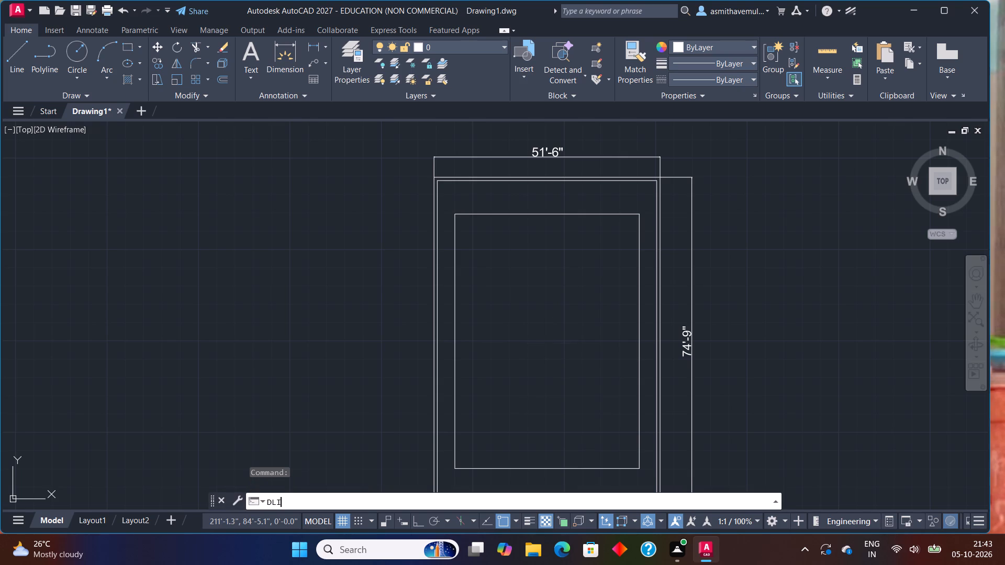
{"action": "left_click", "coordinate": [454, 213]}
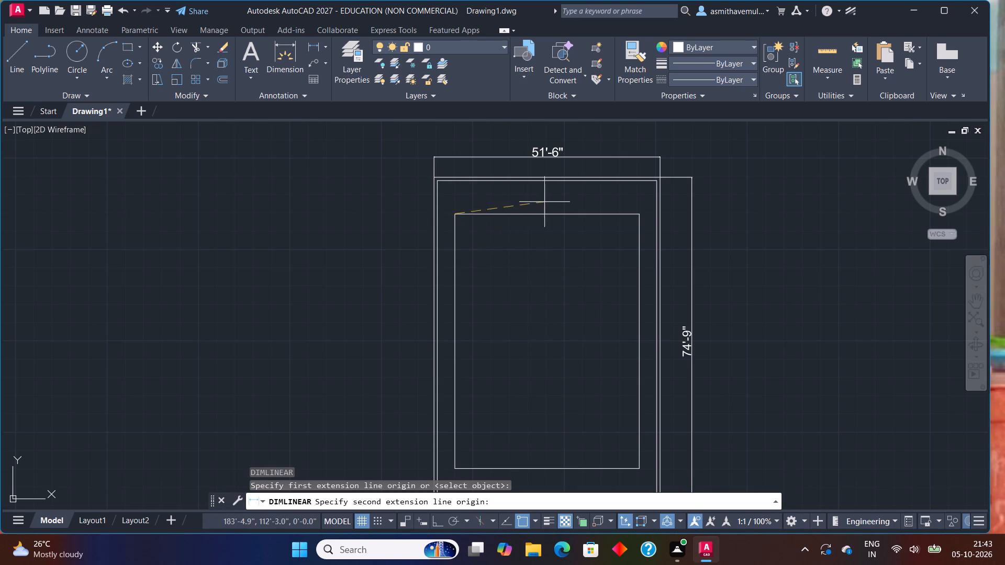
{"action": "left_click", "coordinate": [636, 217]}
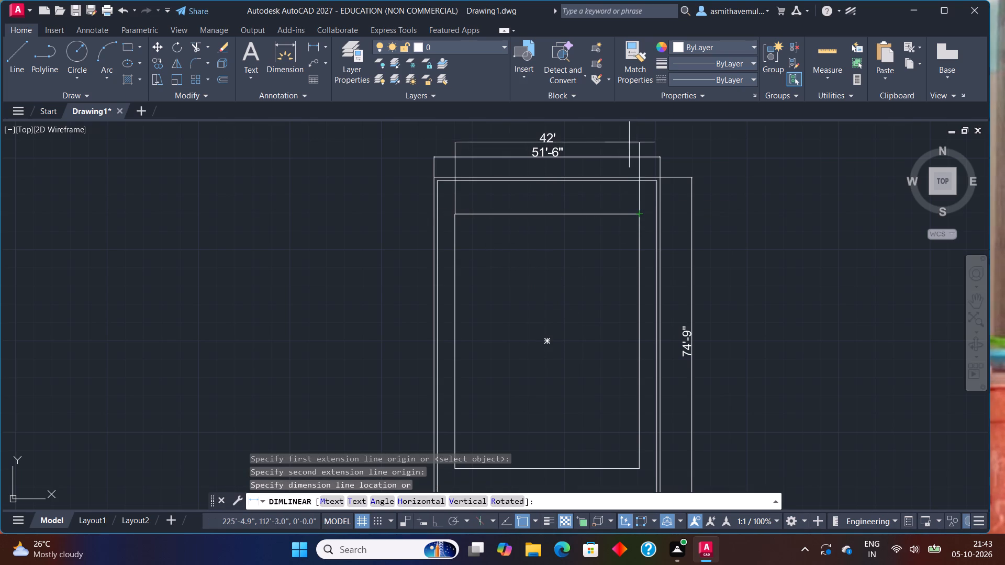
{"action": "left_click", "coordinate": [628, 133]}
Add a vertical linear dimension between the inner rectangle's right-hand corners, placed outside the 74'-9" dimension.
{"action": "type", "text": "DLI"}
{"action": "key", "text": "Return"}
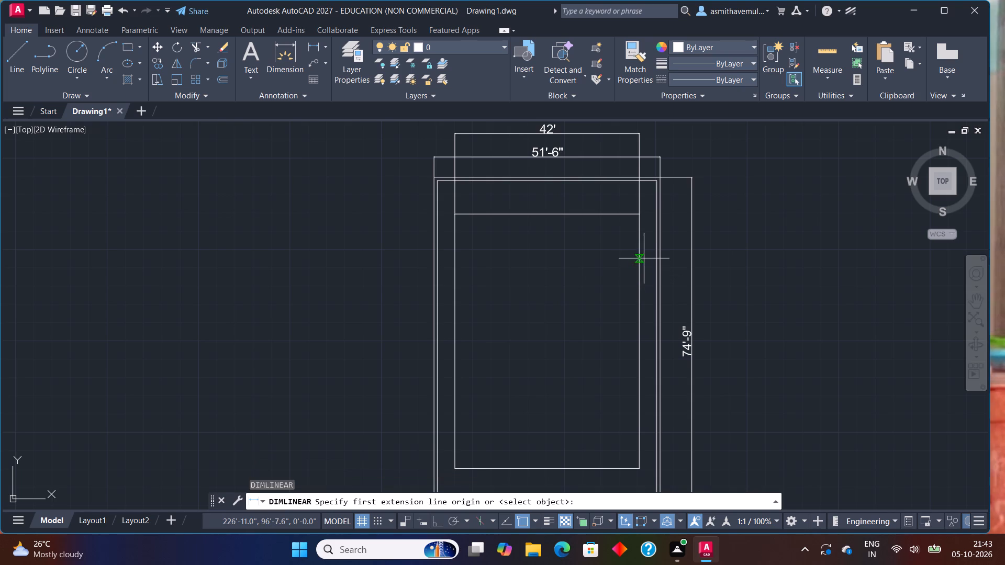
{"action": "left_click", "coordinate": [639, 214]}
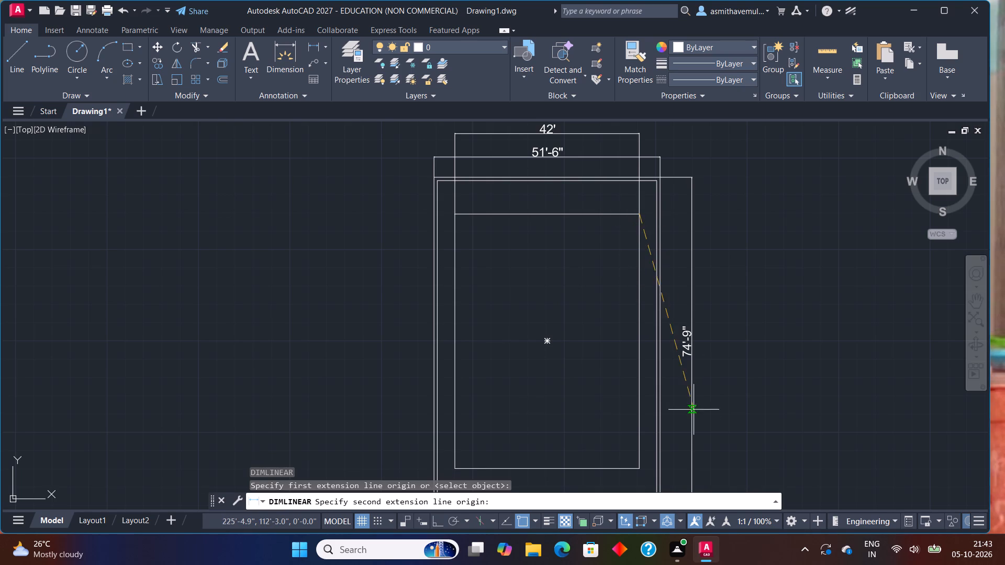
{"action": "left_click", "coordinate": [640, 467]}
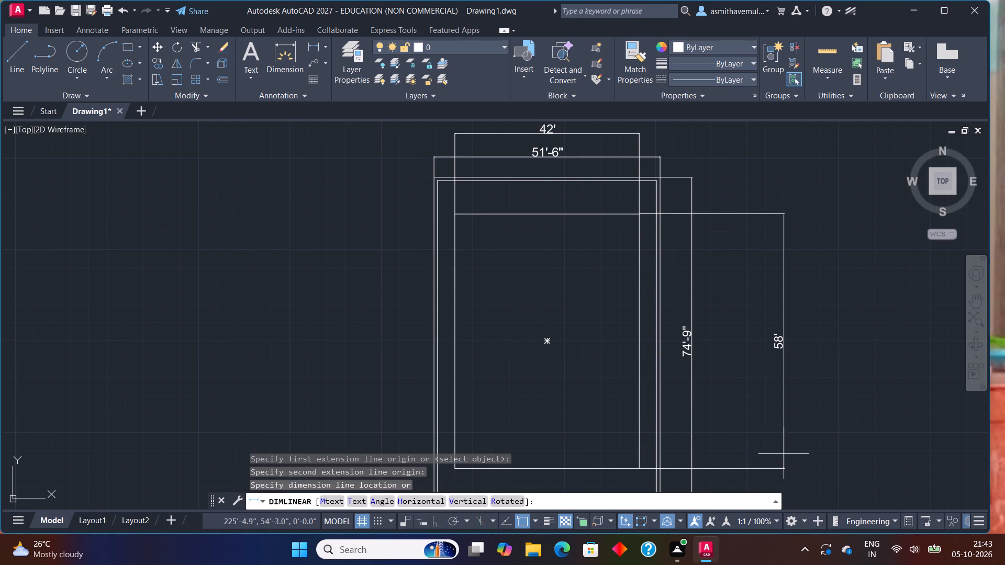
{"action": "left_click", "coordinate": [731, 453]}
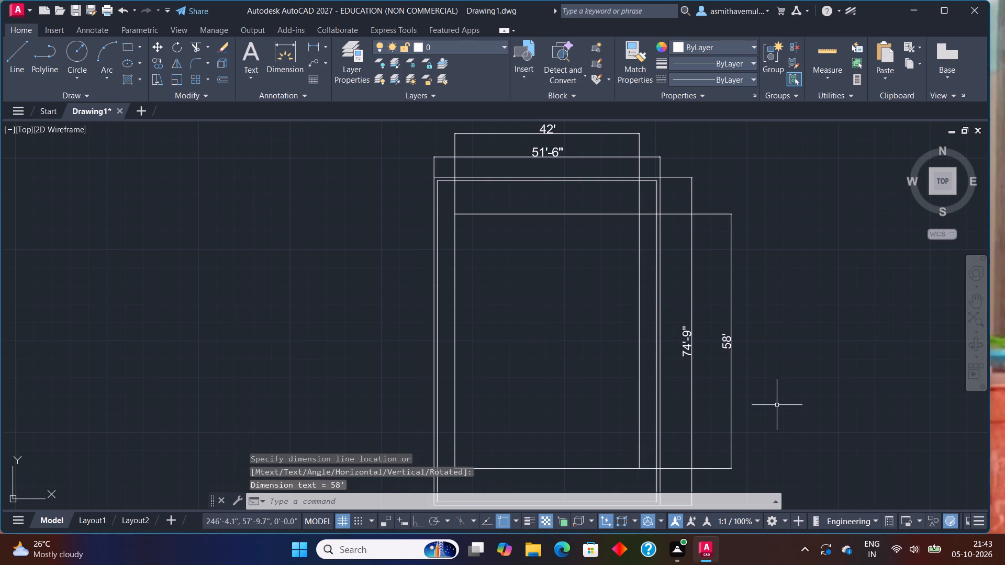
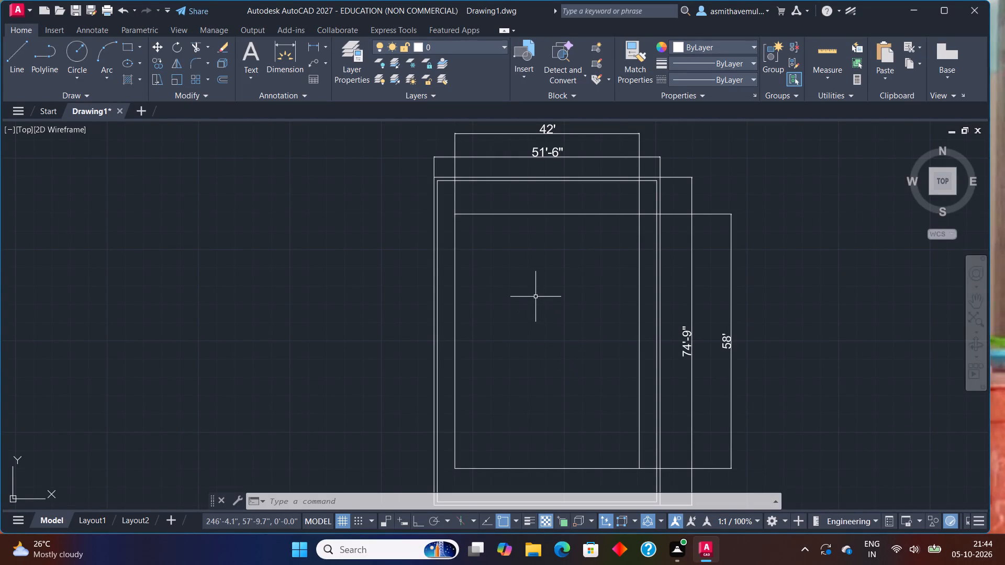
Delete all four dimensions around the plan: the 58' and 74'-9" vertical ones and the 51'-6" and 42' horizontal ones.
{"action": "left_click", "coordinate": [732, 293]}
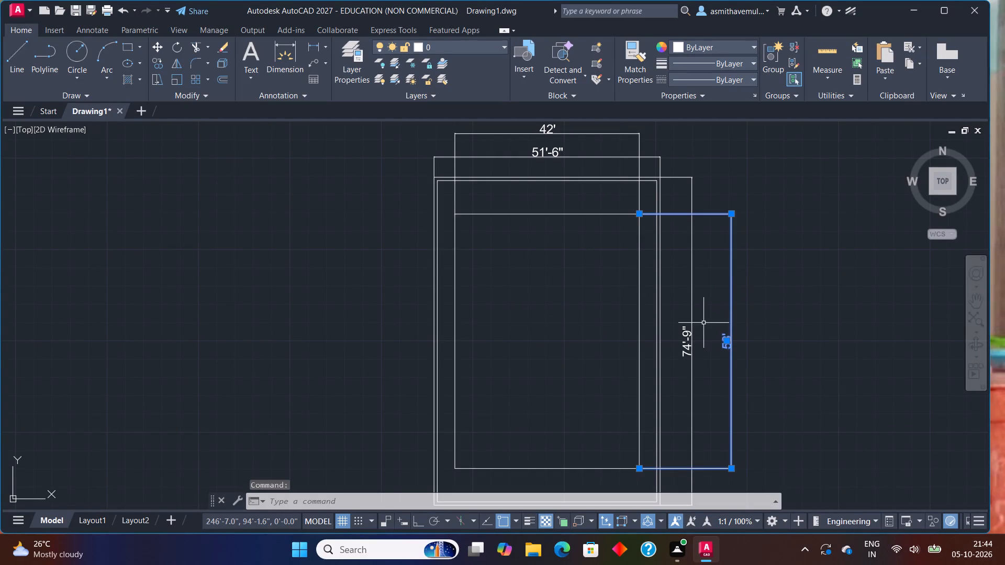
{"action": "left_click", "coordinate": [691, 344]}
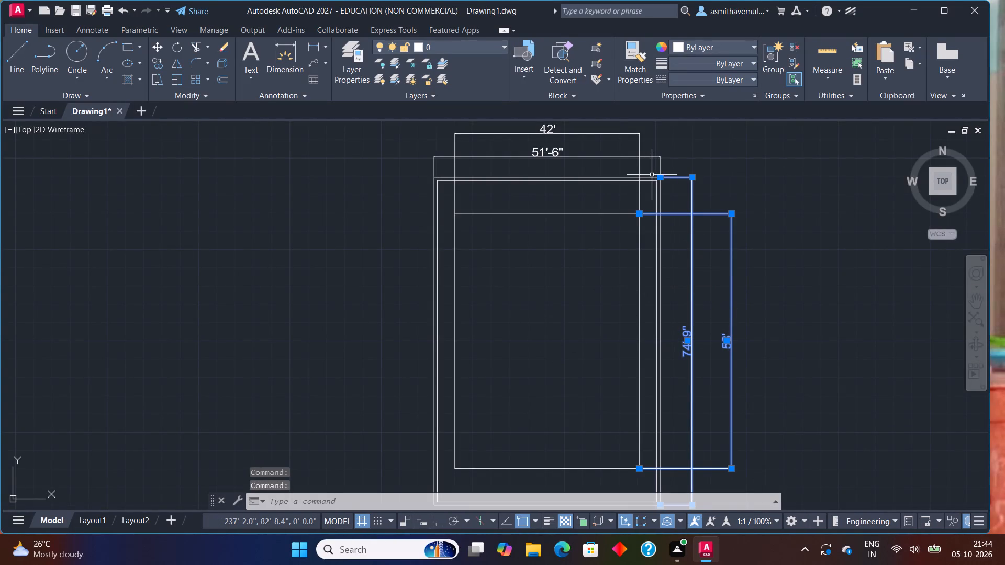
{"action": "left_click", "coordinate": [651, 157]}
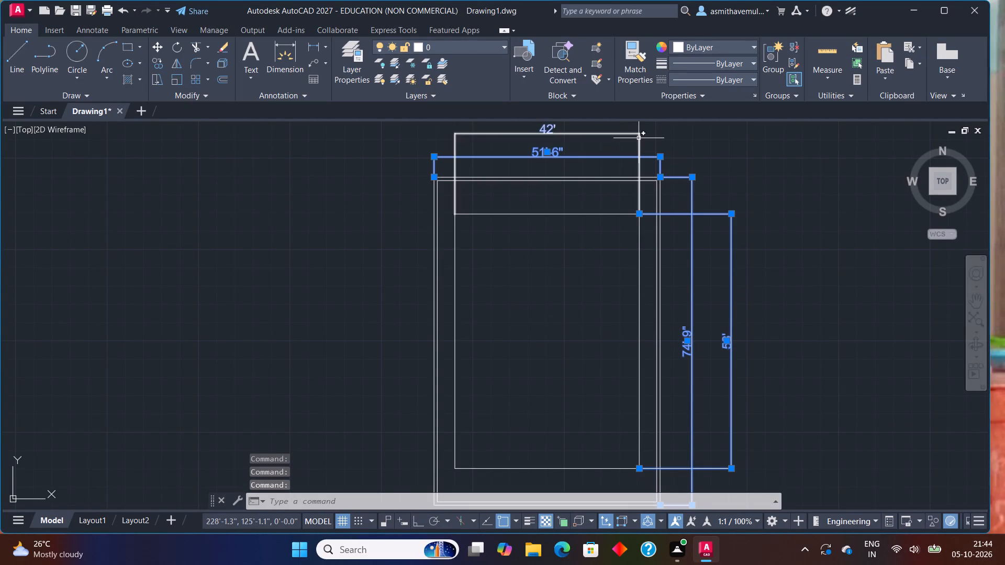
{"action": "left_click", "coordinate": [639, 138]}
{"action": "key", "text": "Delete"}
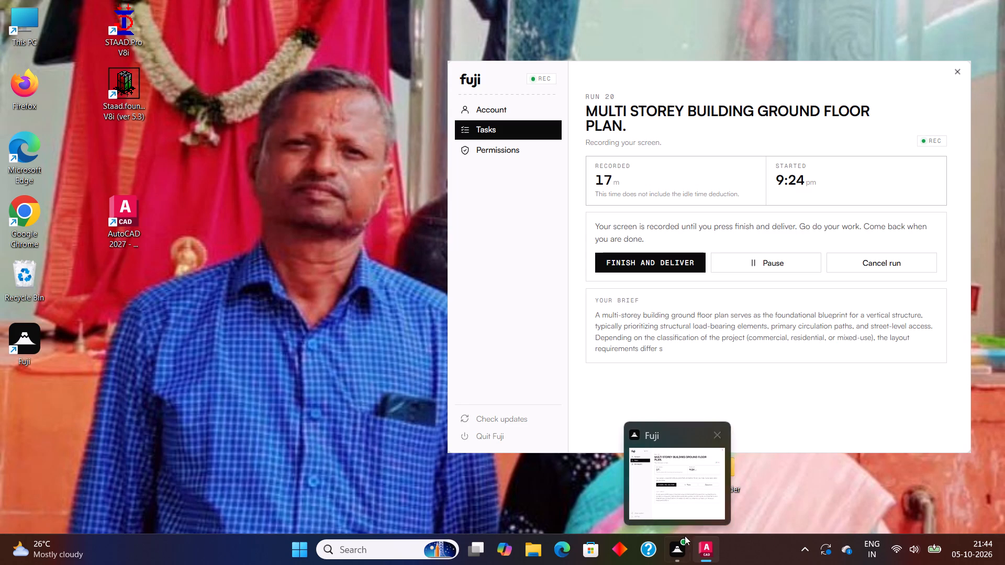
{"action": "middle_click_drag", "start_coordinate": [582, 343], "coordinate": [602, 286]}
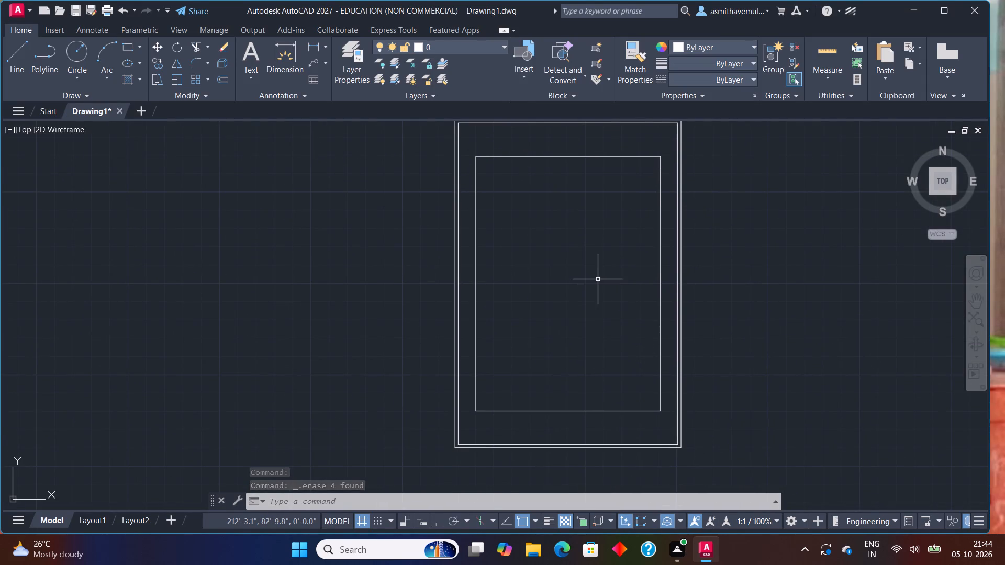
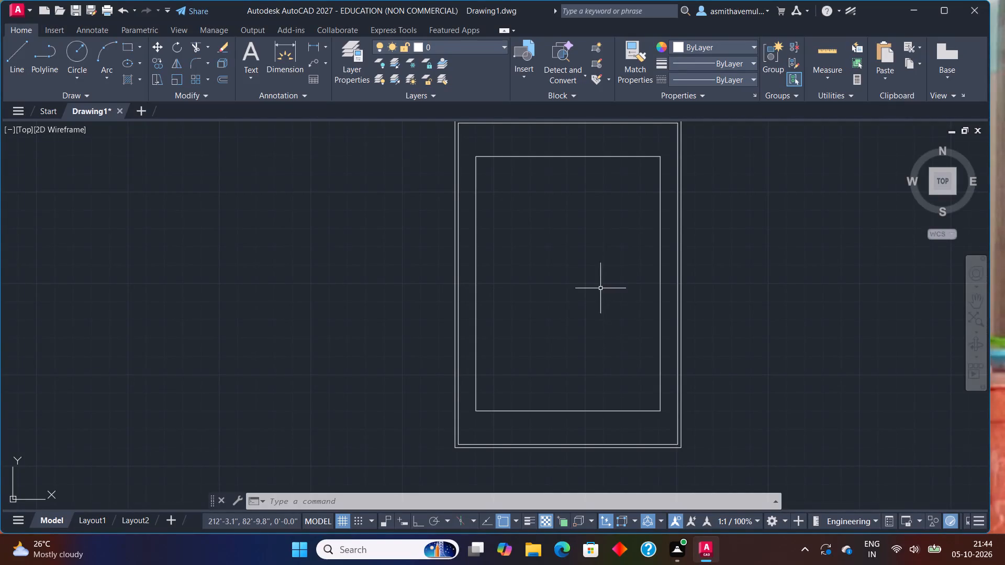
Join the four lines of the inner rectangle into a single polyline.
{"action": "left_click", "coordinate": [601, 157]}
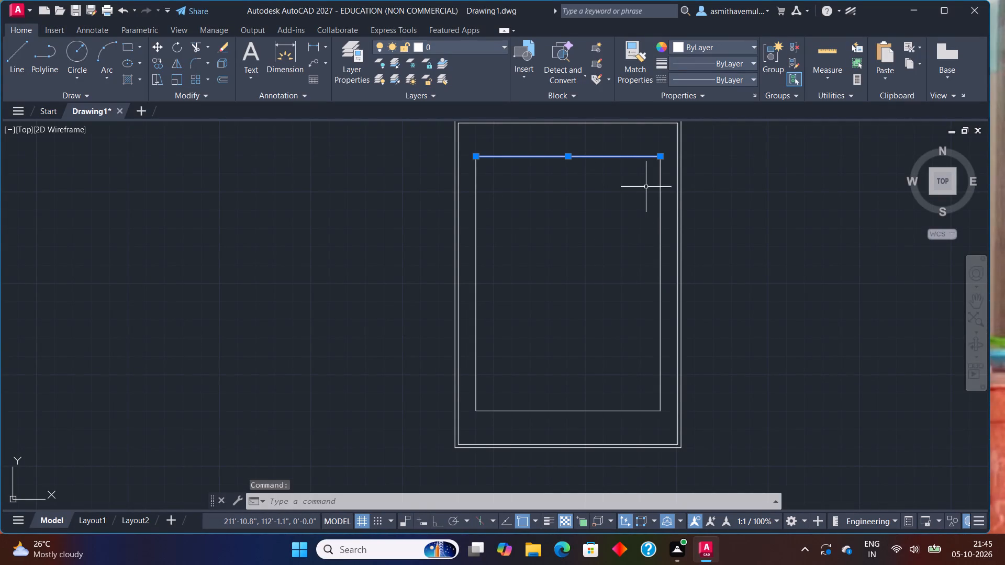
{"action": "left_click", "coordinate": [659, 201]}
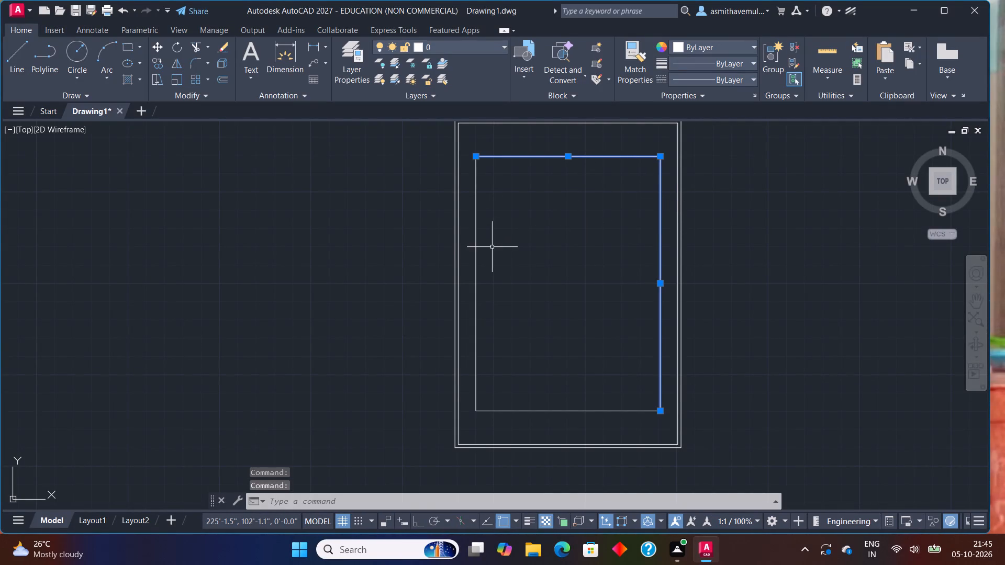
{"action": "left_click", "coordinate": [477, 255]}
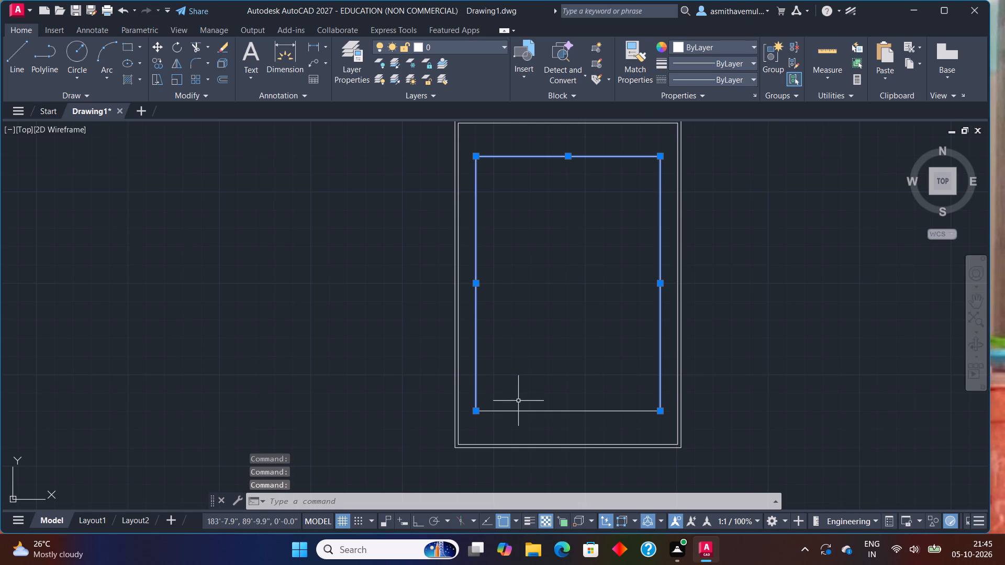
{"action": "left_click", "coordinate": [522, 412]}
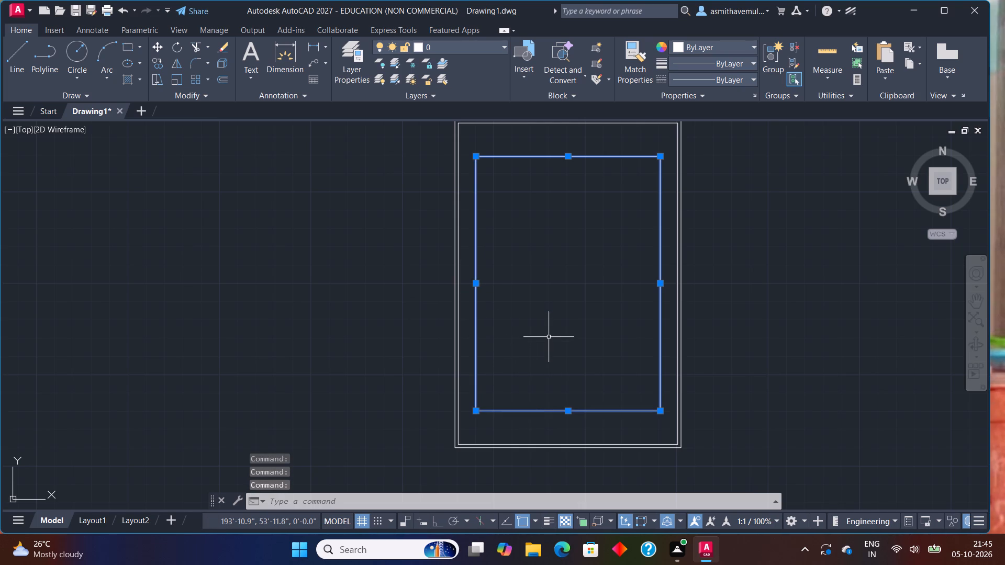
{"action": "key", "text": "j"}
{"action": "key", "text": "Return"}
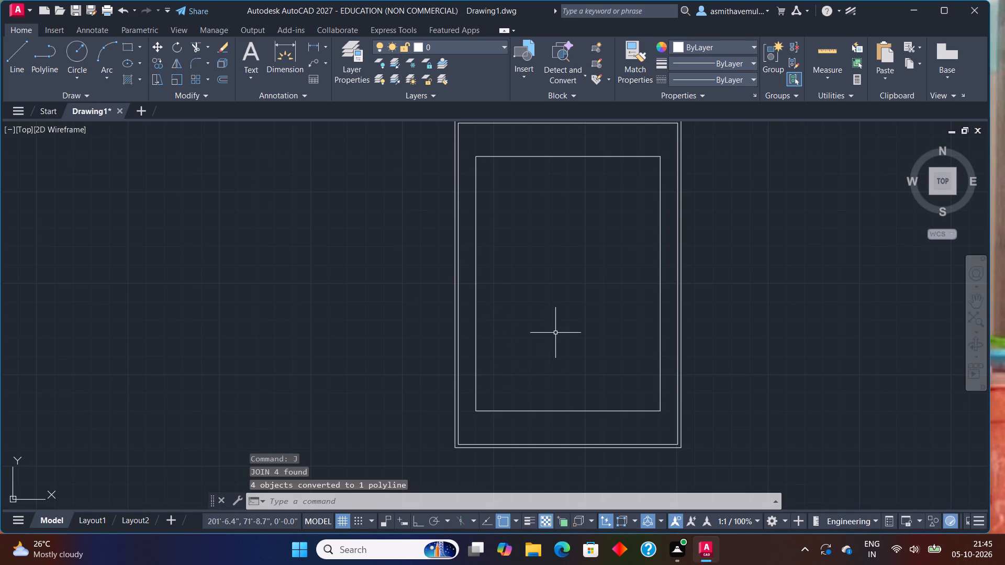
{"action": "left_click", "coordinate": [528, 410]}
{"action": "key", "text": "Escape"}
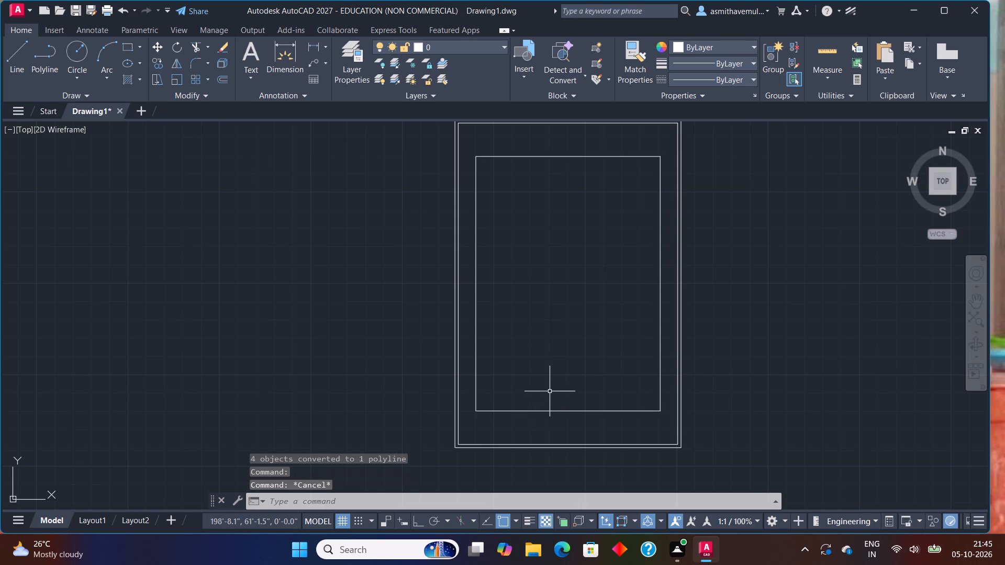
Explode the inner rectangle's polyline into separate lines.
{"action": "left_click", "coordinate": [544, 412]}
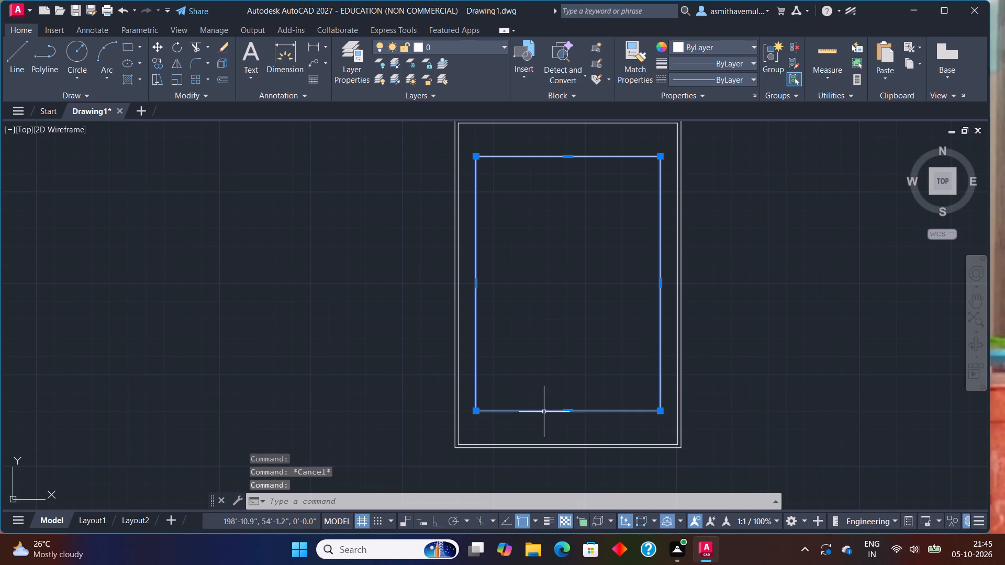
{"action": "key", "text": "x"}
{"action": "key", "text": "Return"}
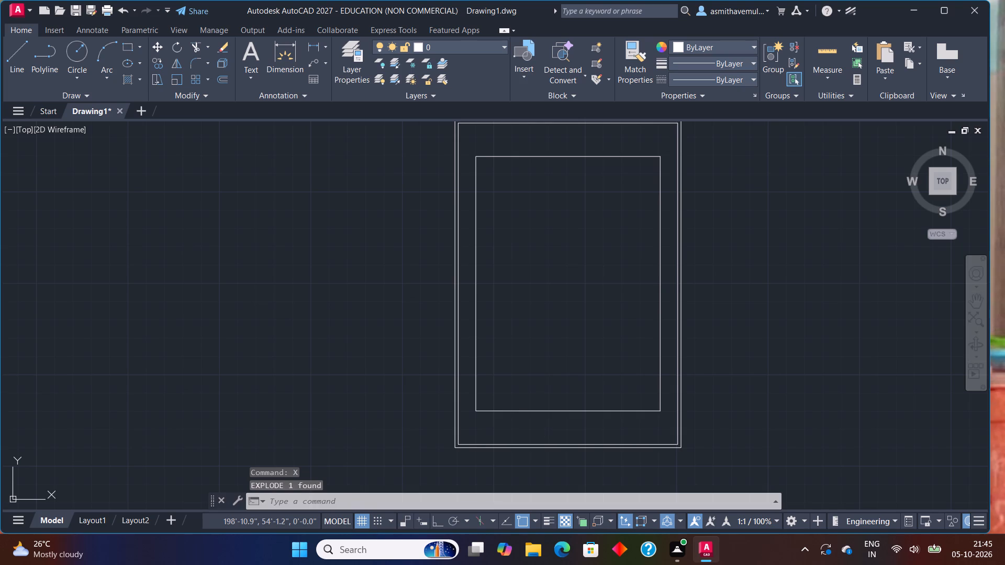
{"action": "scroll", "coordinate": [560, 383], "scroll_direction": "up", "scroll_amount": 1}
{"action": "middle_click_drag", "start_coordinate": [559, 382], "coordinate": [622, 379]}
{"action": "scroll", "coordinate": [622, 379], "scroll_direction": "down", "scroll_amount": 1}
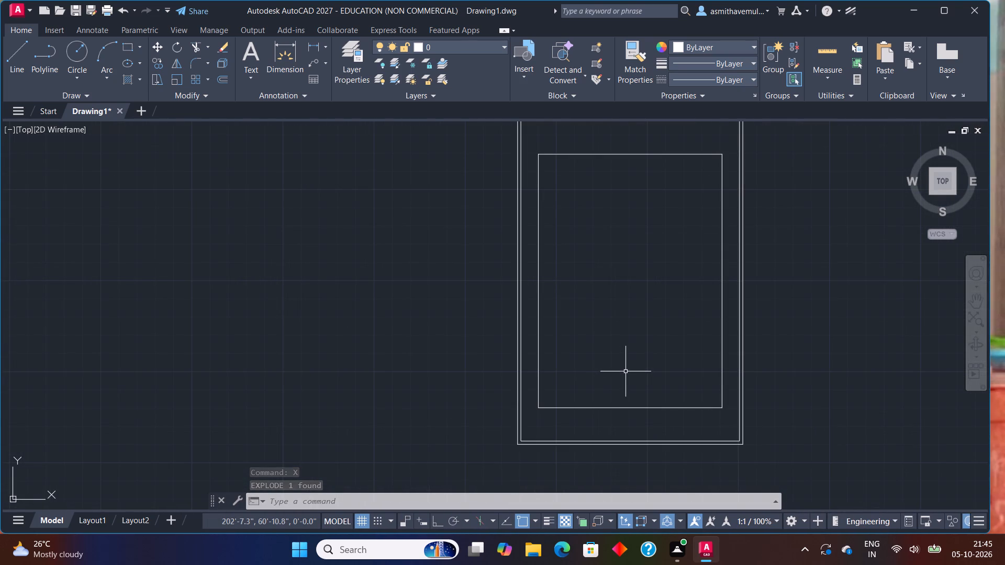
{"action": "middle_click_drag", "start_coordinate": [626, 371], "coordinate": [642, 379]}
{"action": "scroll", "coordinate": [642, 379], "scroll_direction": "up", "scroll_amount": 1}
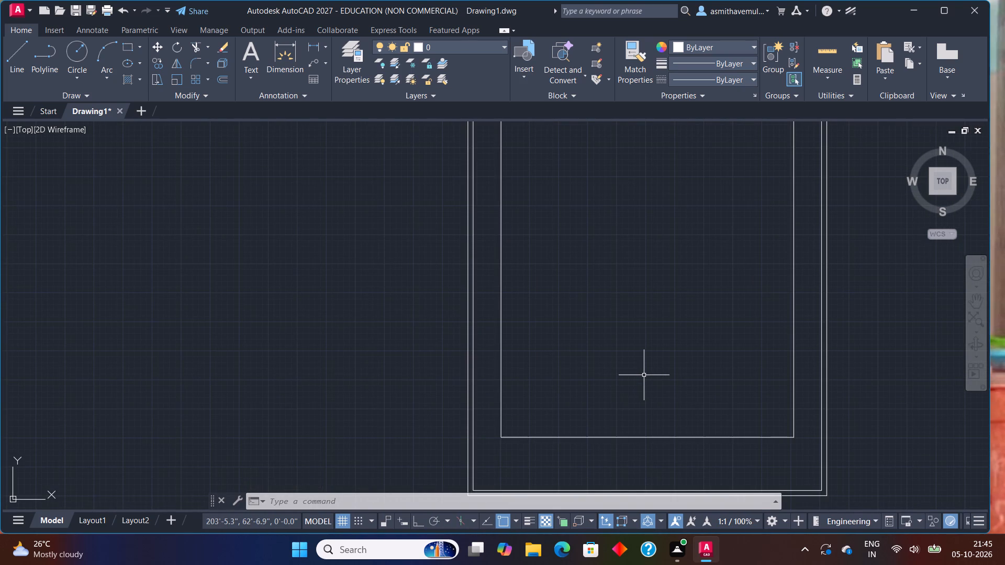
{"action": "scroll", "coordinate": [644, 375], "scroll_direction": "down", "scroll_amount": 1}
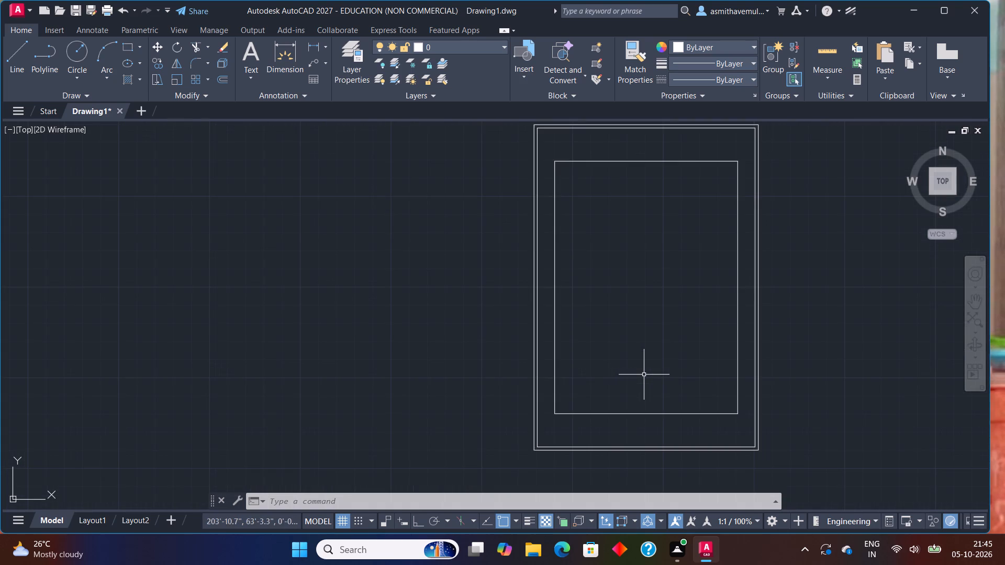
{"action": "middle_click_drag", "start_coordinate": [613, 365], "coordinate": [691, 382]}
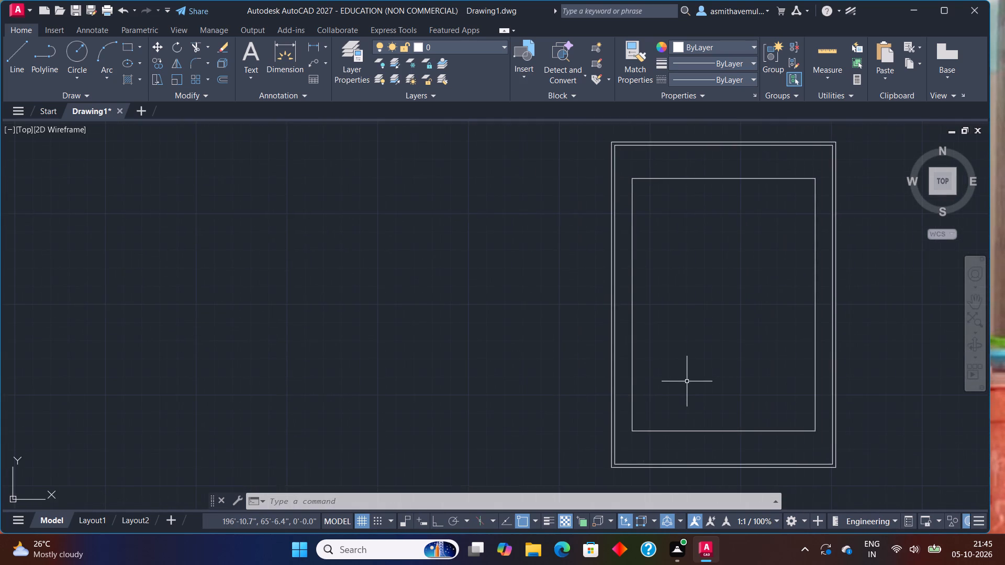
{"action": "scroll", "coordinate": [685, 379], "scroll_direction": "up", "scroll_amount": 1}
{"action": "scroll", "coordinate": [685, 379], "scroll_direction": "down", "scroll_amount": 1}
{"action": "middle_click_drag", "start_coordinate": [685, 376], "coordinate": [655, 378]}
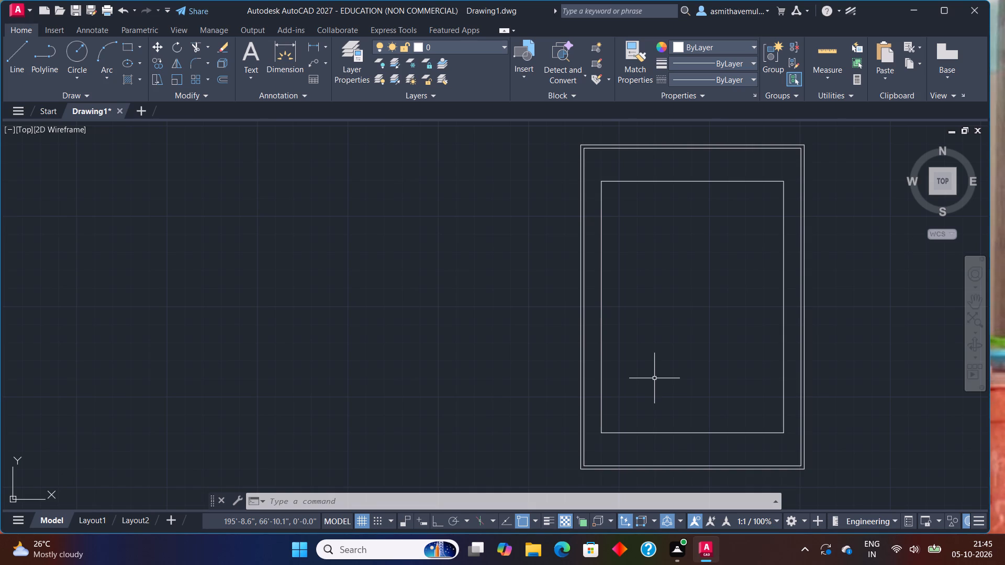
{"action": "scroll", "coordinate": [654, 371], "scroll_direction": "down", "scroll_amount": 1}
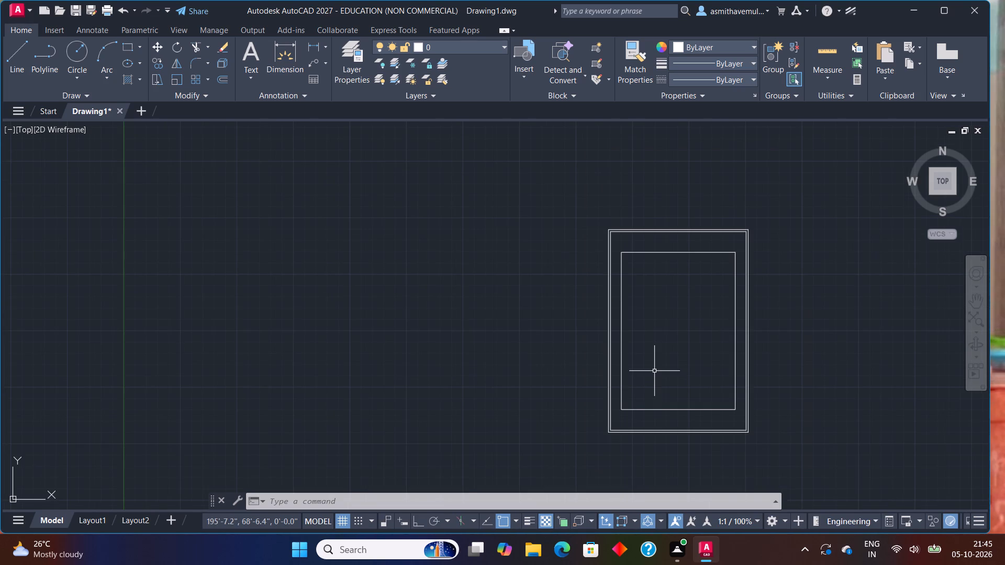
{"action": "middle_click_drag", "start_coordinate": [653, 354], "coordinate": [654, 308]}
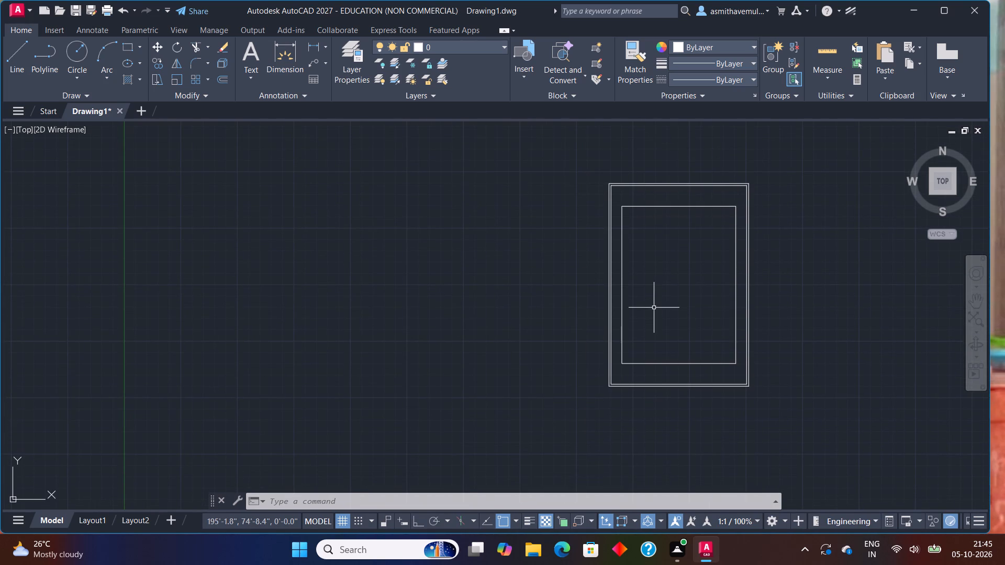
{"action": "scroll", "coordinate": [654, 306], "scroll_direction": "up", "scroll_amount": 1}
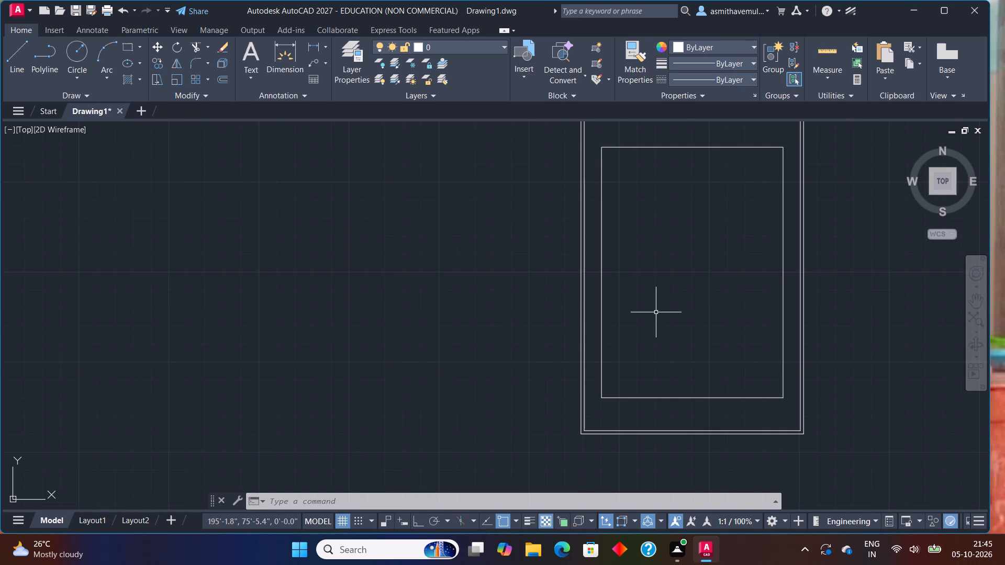
Offset the inner rectangle's left line 9" toward the inside of the rectangle.
{"action": "key", "text": "o"}
{"action": "key", "text": "Return"}
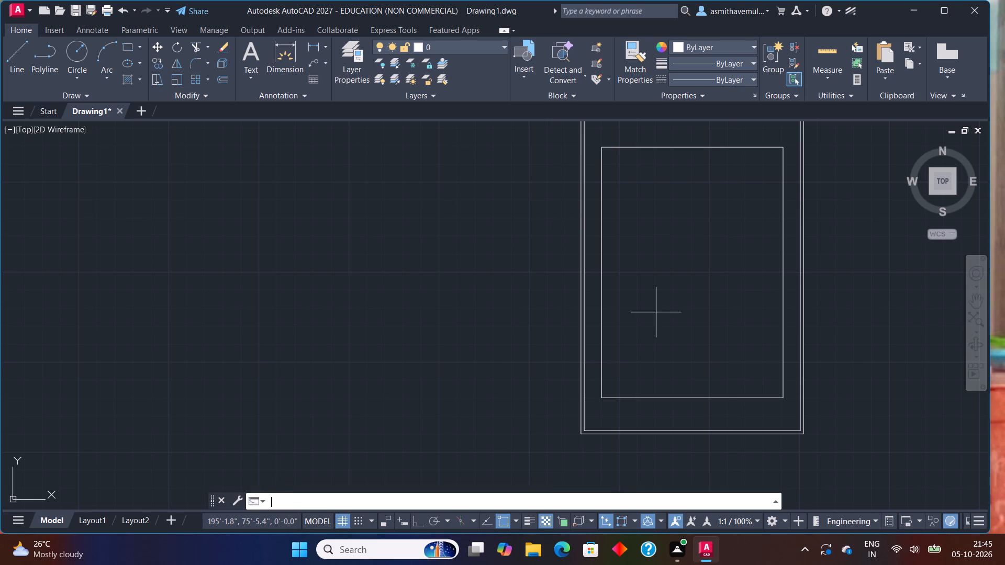
{"action": "key", "text": "9"}
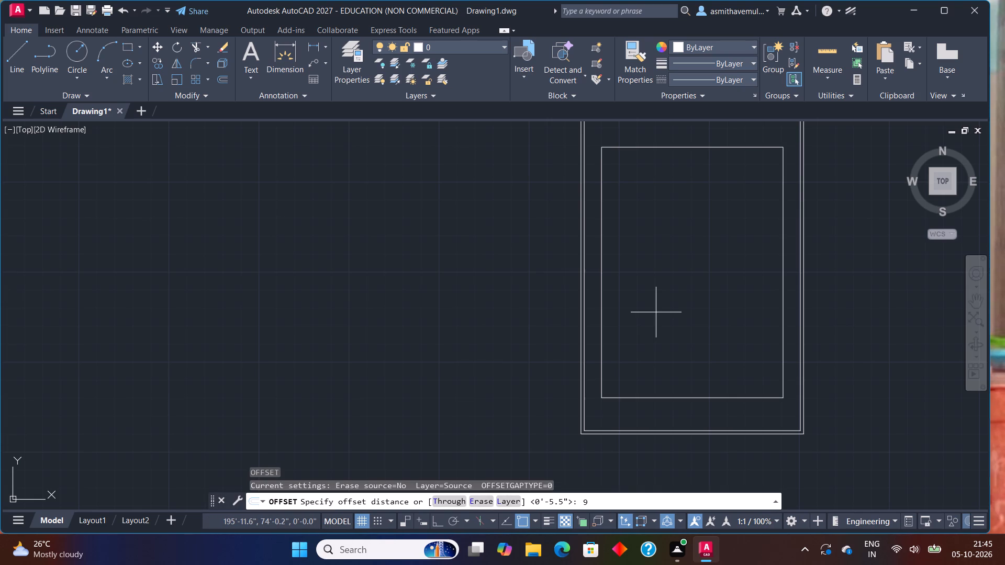
{"action": "key", "text": "shift+quotedbl"}
{"action": "key", "text": "Return"}
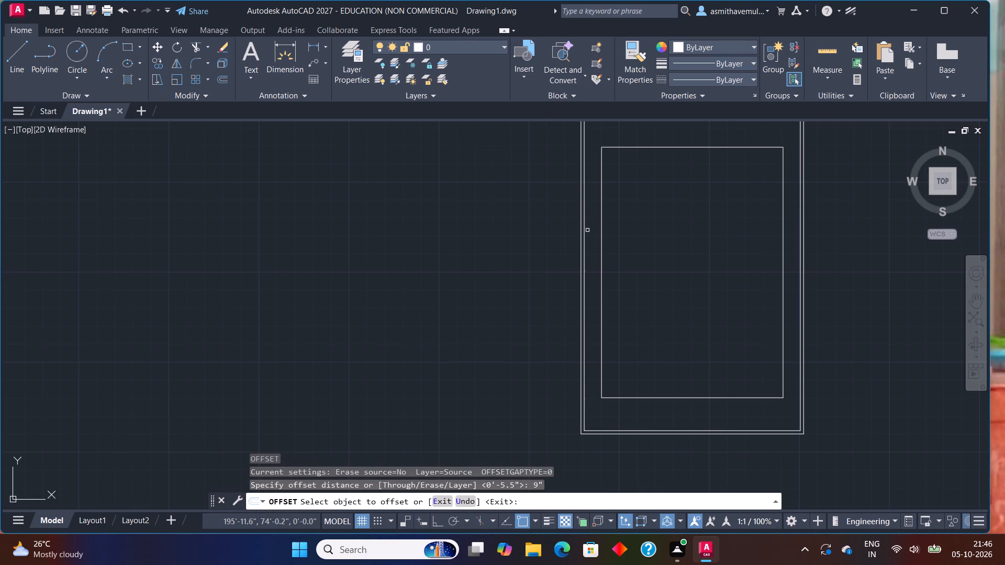
{"action": "left_click", "coordinate": [600, 235]}
{"action": "left_click", "coordinate": [638, 241]}
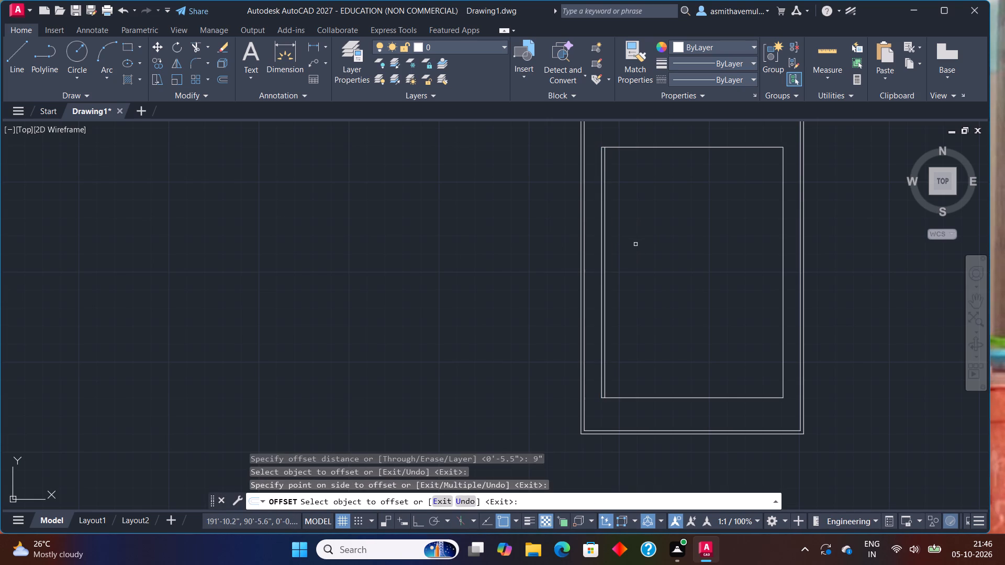
{"action": "scroll", "coordinate": [628, 245], "scroll_direction": "up", "scroll_amount": 1}
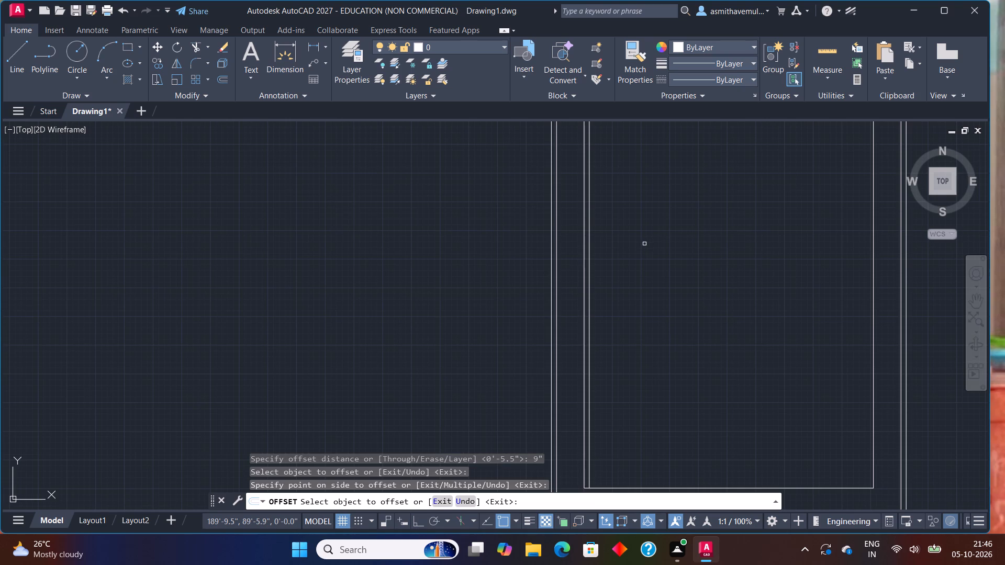
{"action": "key", "text": "Escape"}
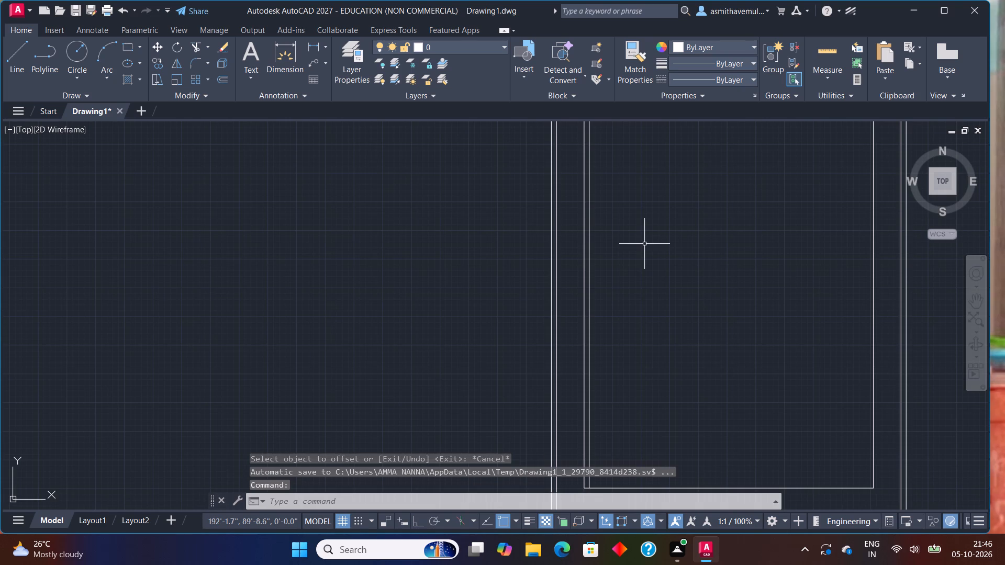
{"action": "middle_click_drag", "start_coordinate": [645, 243], "coordinate": [683, 376]}
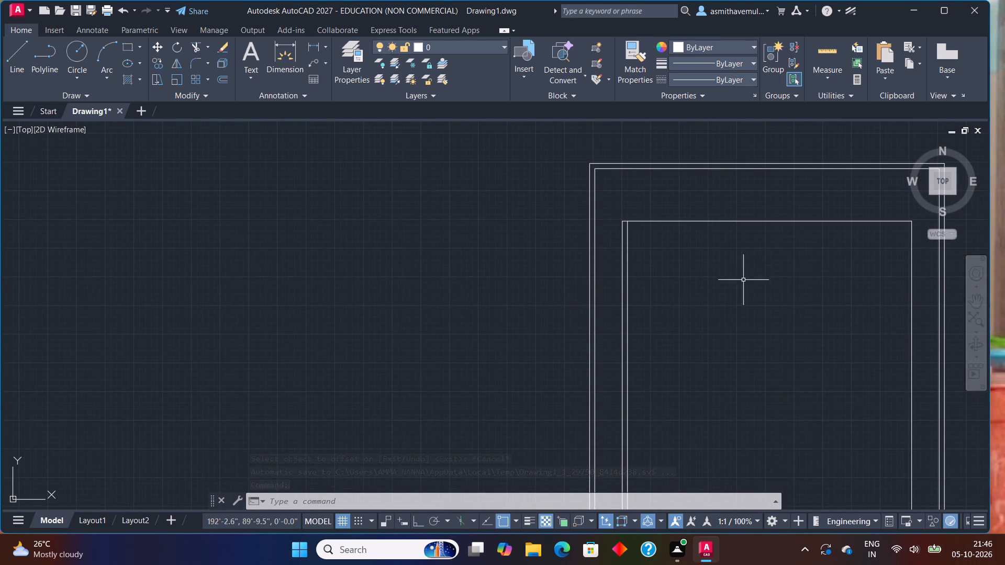
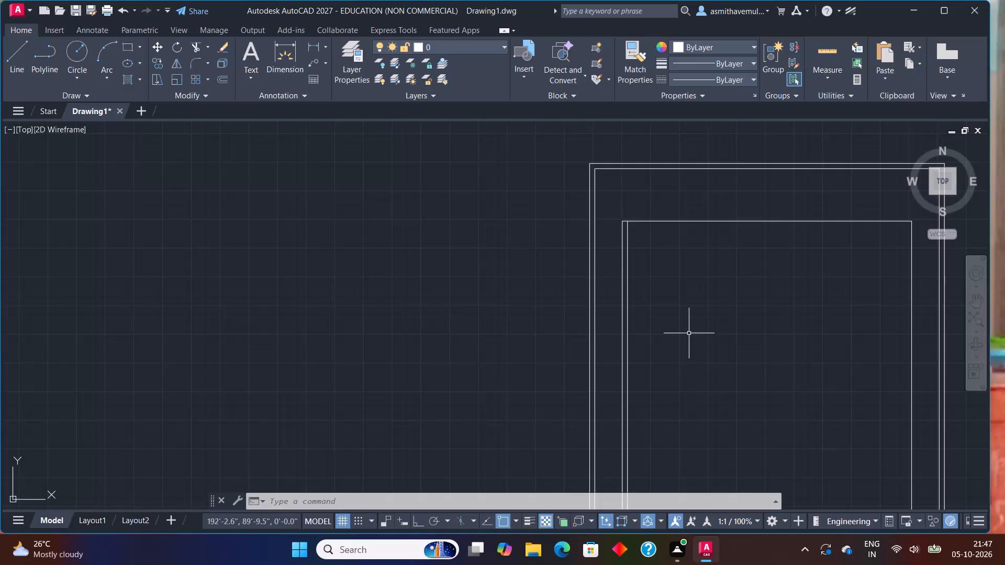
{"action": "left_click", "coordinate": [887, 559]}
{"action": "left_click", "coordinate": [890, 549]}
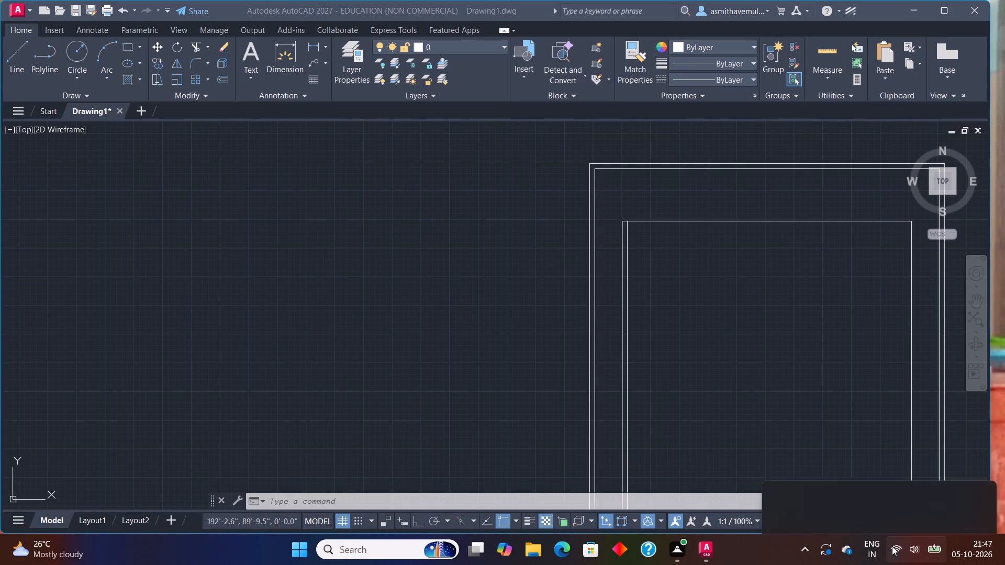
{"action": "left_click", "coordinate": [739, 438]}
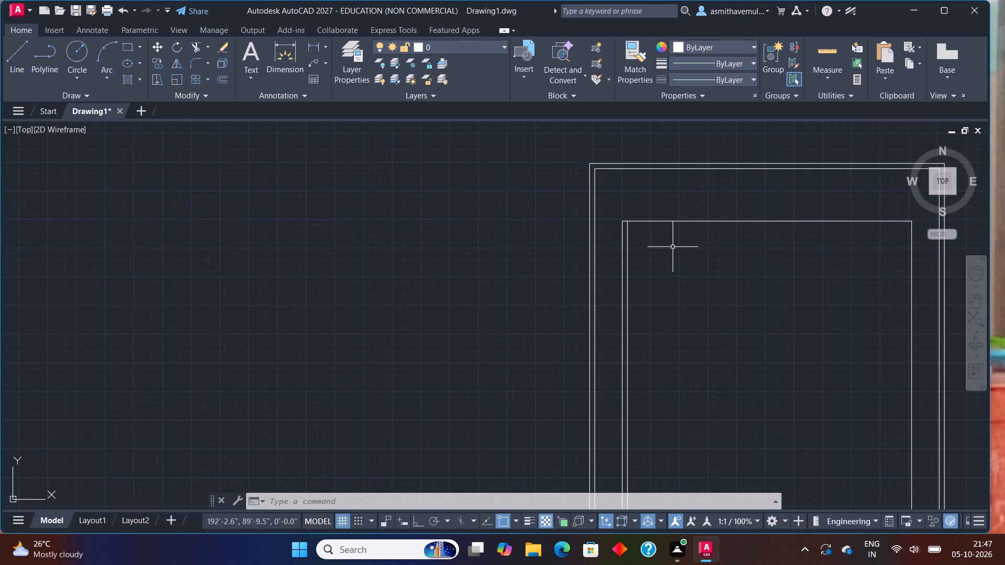
Offset the inner rectangle's bottom line 9" toward the inside of the rectangle.
{"action": "middle_click_drag", "start_coordinate": [672, 246], "coordinate": [650, 233]}
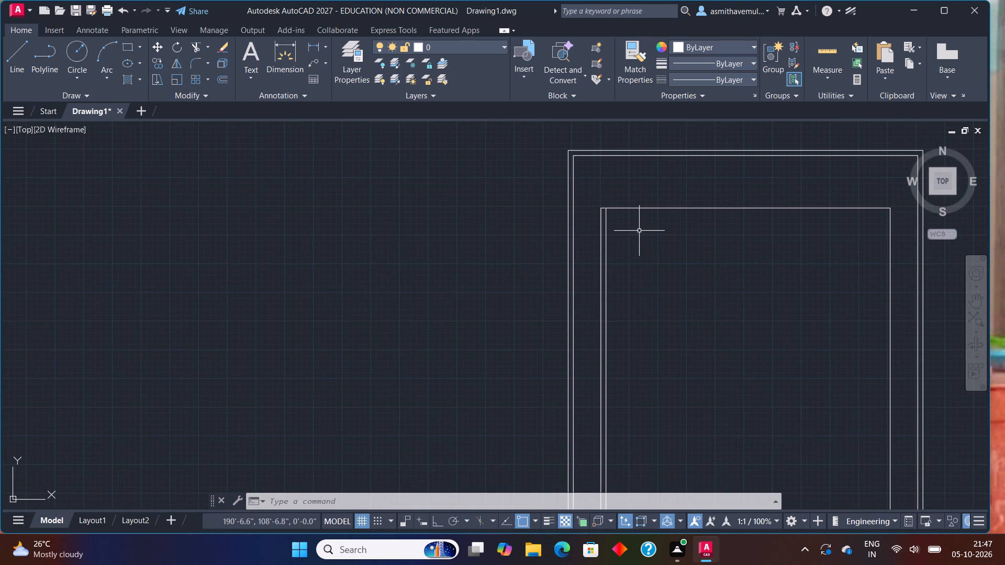
{"action": "scroll", "coordinate": [639, 230], "scroll_direction": "up", "scroll_amount": 1}
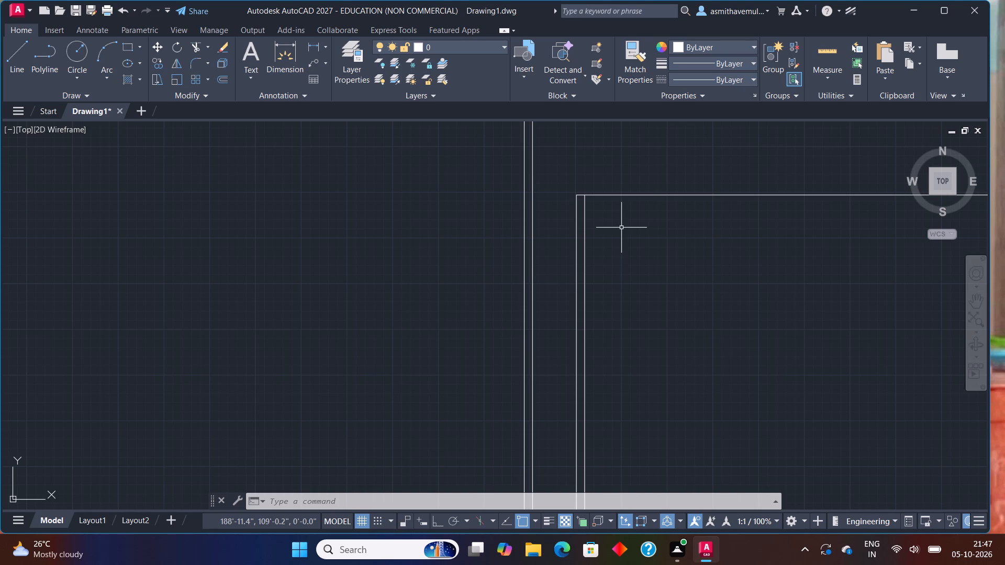
{"action": "scroll", "coordinate": [621, 228], "scroll_direction": "up", "scroll_amount": 1}
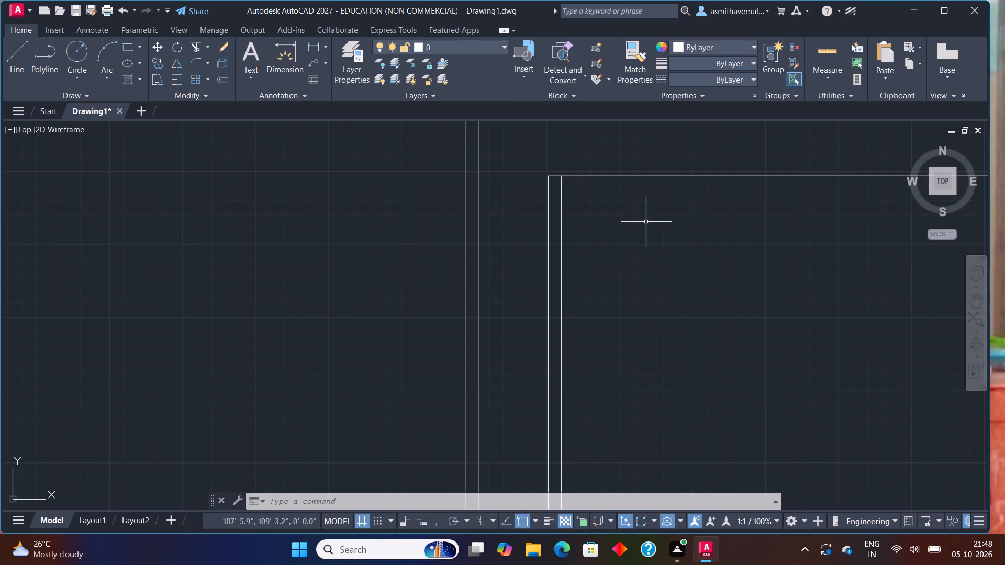
{"action": "scroll", "coordinate": [622, 321], "scroll_direction": "down", "scroll_amount": 1}
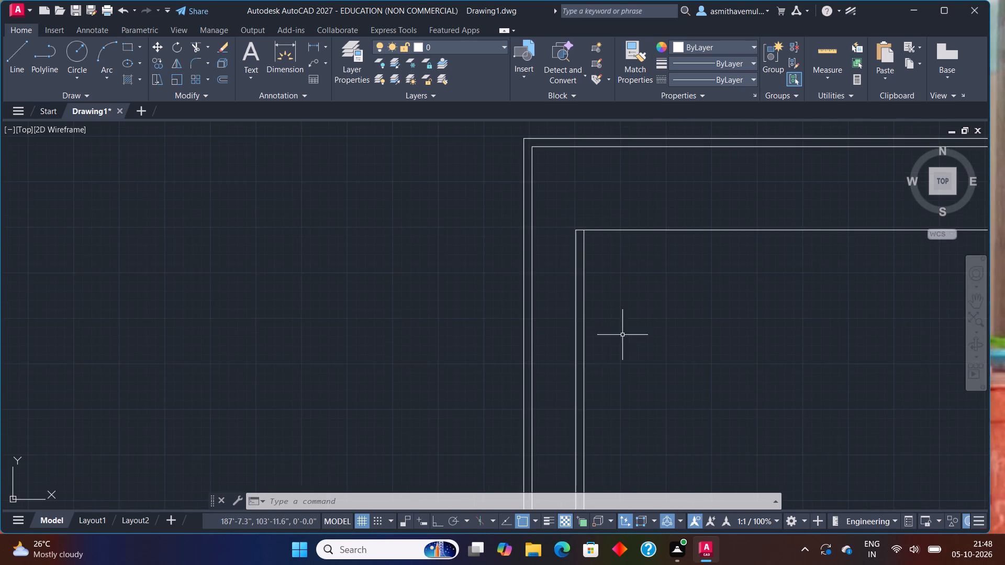
{"action": "middle_click_drag", "start_coordinate": [633, 363], "coordinate": [649, 53]}
{"action": "scroll", "coordinate": [653, 187], "scroll_direction": "down", "scroll_amount": 1}
{"action": "middle_click_drag", "start_coordinate": [655, 370], "coordinate": [639, 253]}
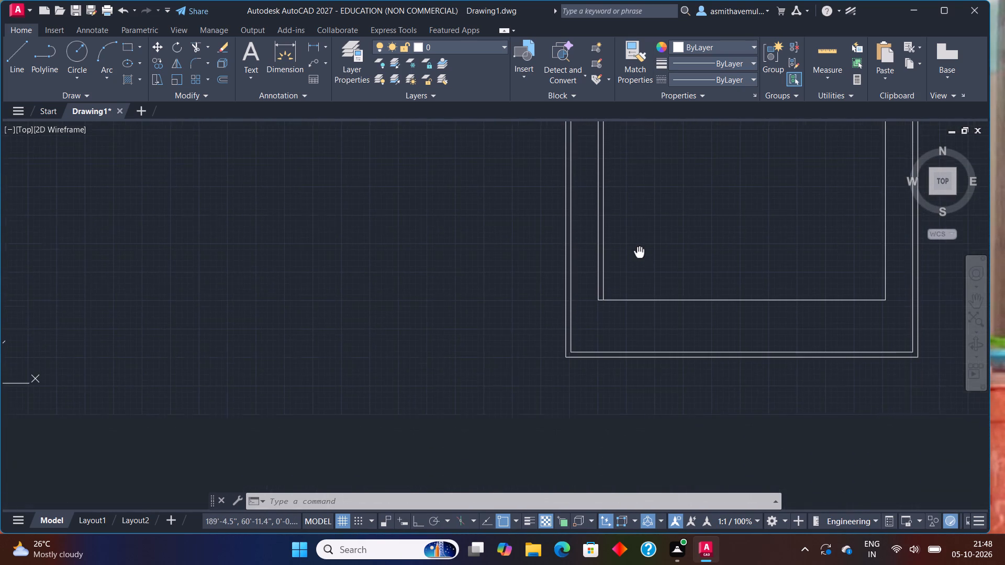
{"action": "scroll", "coordinate": [639, 253], "scroll_direction": "up", "scroll_amount": 1}
{"action": "key", "text": "o"}
{"action": "key", "text": "Return"}
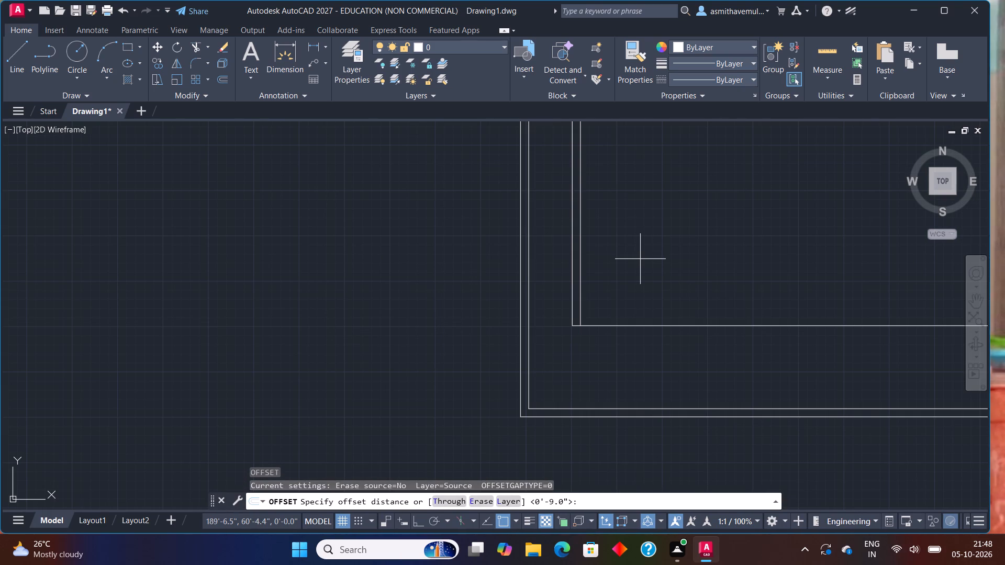
{"action": "key", "text": "9"}
{"action": "key", "text": "shift+quotedbl"}
{"action": "key", "text": "Return"}
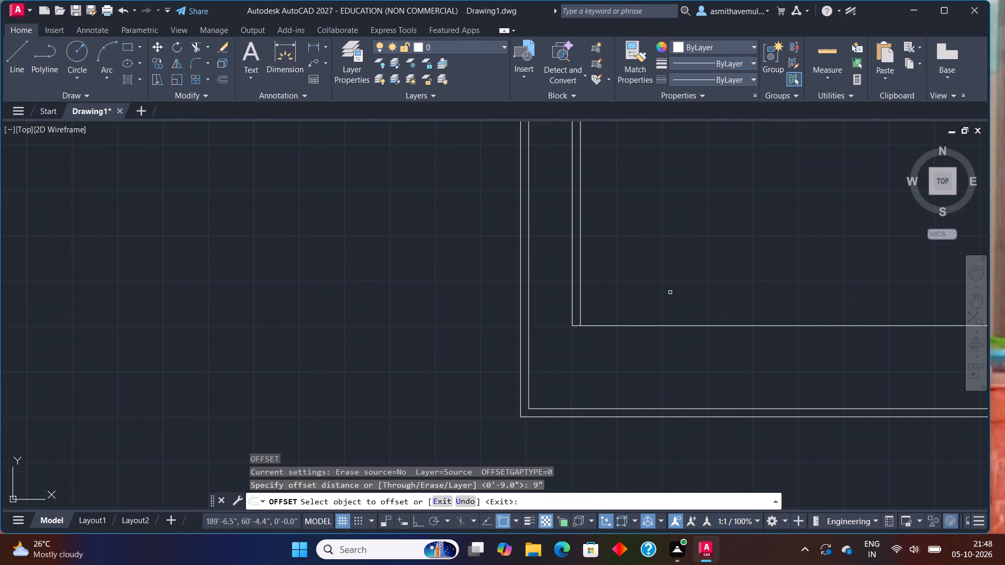
{"action": "left_click", "coordinate": [676, 324]}
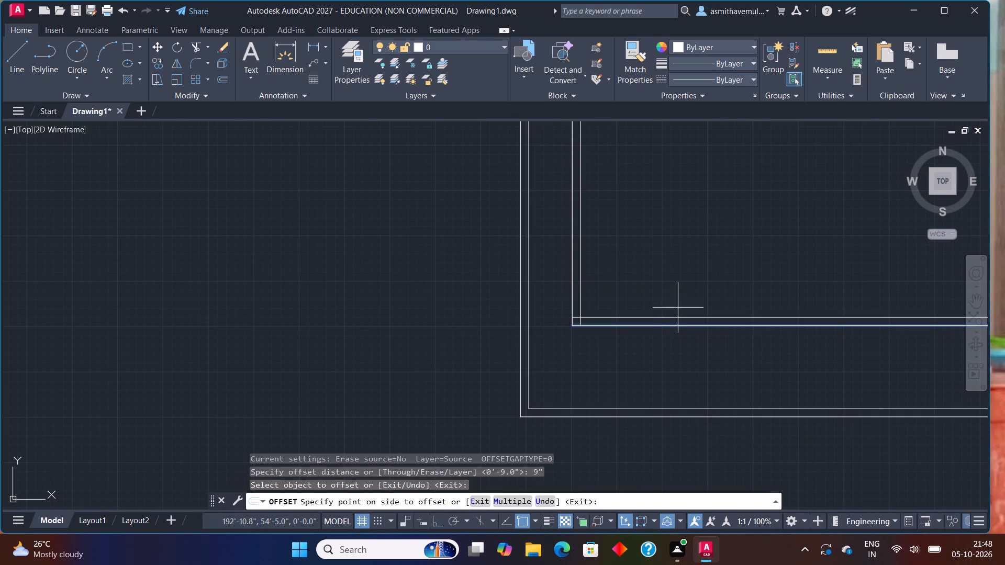
{"action": "left_click", "coordinate": [680, 301]}
{"action": "key", "text": "Escape"}
Trim the two overlapping line ends at the bottom-left corner of the inner rectangle's 9" wall.
{"action": "key", "text": "t"}
{"action": "type", "text": "RIM"}
{"action": "key", "text": "Return"}
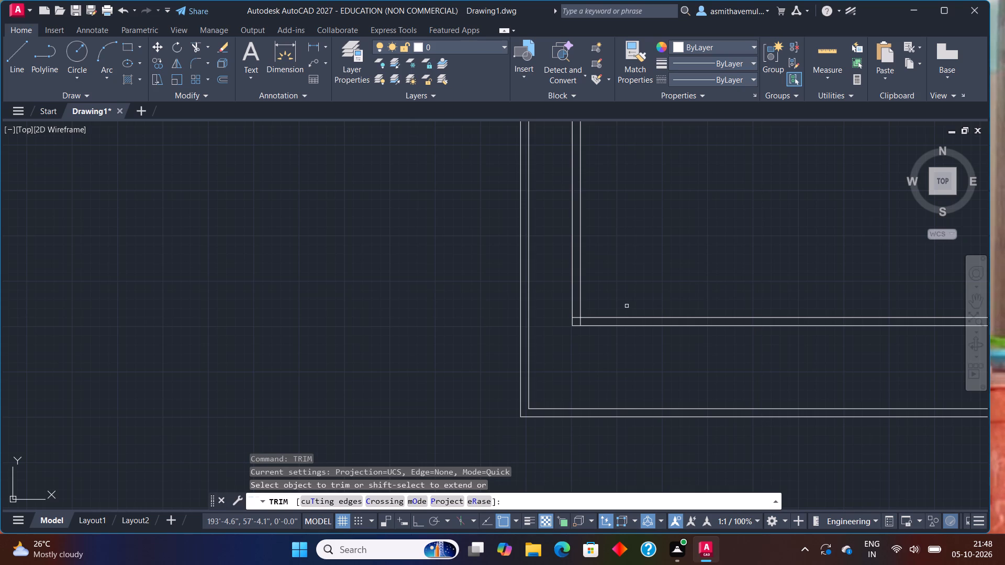
{"action": "middle_click_drag", "start_coordinate": [629, 270], "coordinate": [651, 227]}
{"action": "scroll", "coordinate": [634, 240], "scroll_direction": "up", "scroll_amount": 1}
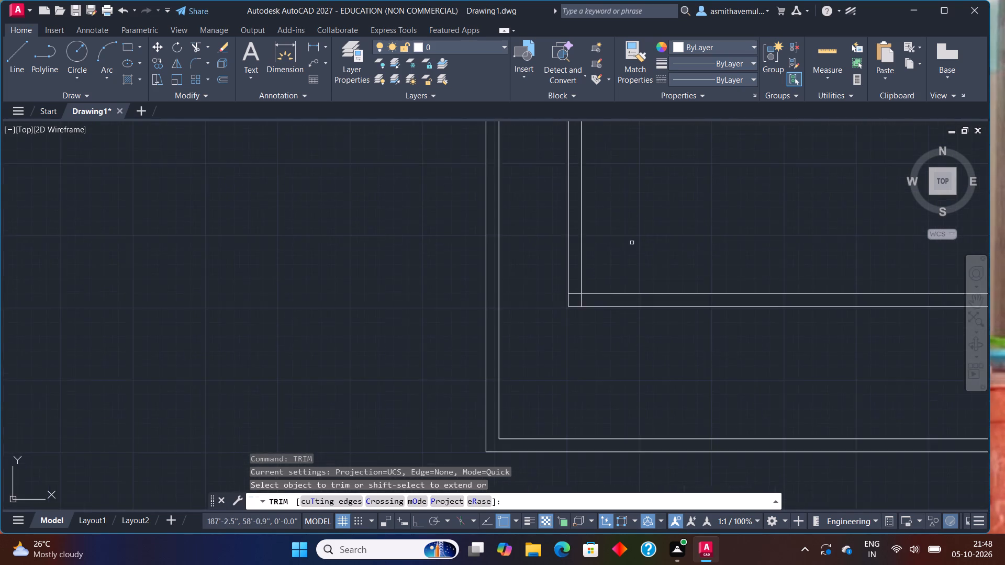
{"action": "scroll", "coordinate": [630, 243], "scroll_direction": "up", "scroll_amount": 1}
{"action": "left_click", "coordinate": [548, 321]}
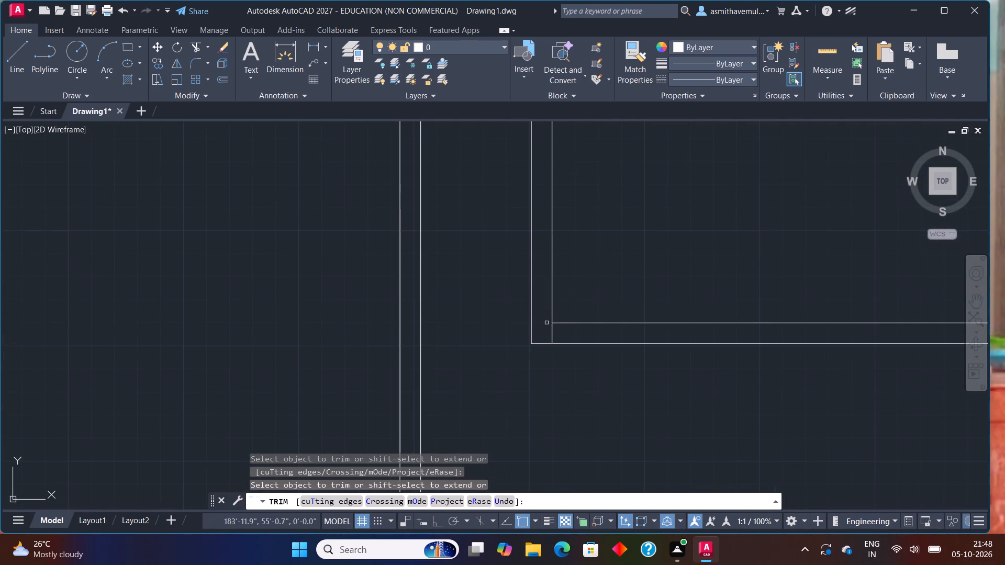
{"action": "left_click_drag", "start_coordinate": [544, 332], "coordinate": [566, 334]}
{"action": "key", "text": "Escape"}
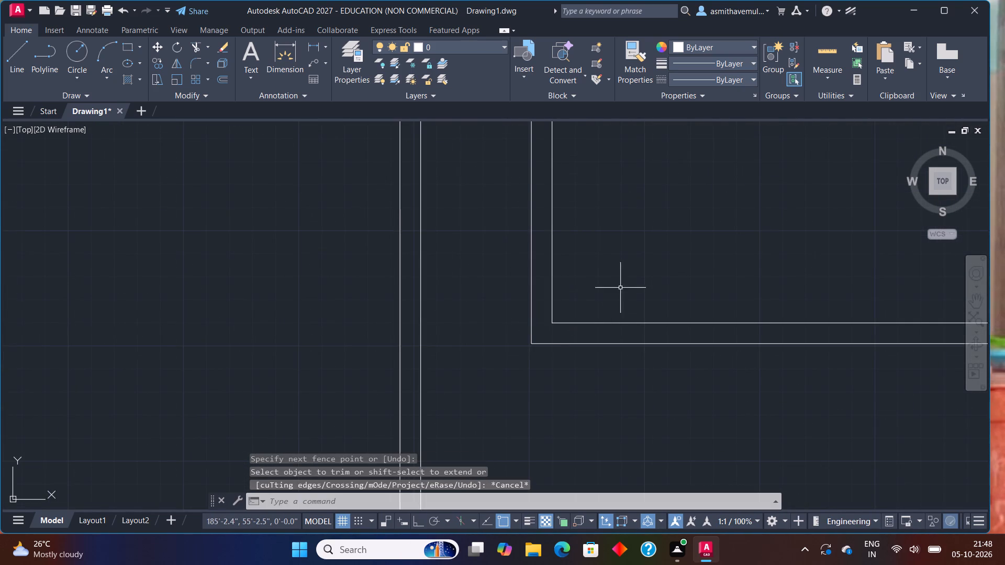
Offset the inner face line of the inner rectangle's left wall 20'6" toward the inside.
{"action": "scroll", "coordinate": [620, 288], "scroll_direction": "down", "scroll_amount": 1}
{"action": "scroll", "coordinate": [666, 265], "scroll_direction": "down", "scroll_amount": 2}
{"action": "middle_click_drag", "start_coordinate": [682, 256], "coordinate": [511, 285]}
{"action": "scroll", "coordinate": [506, 285], "scroll_direction": "up", "scroll_amount": 1}
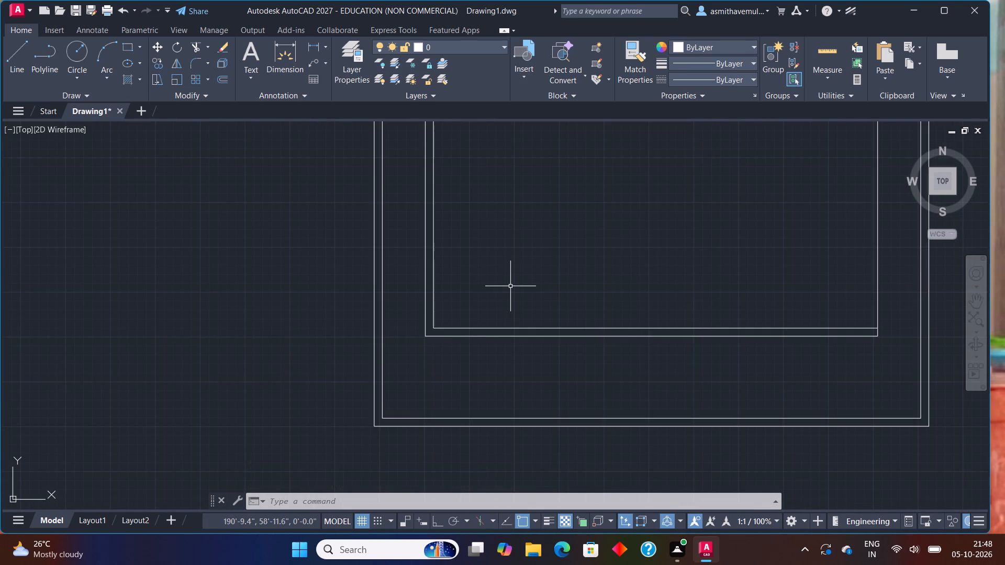
{"action": "key", "text": "o"}
{"action": "key", "text": "Return"}
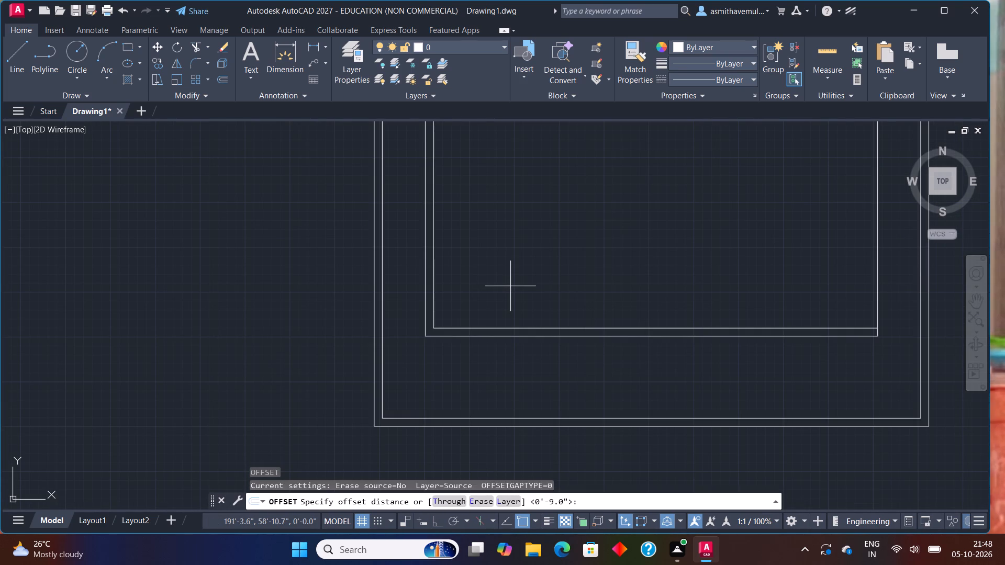
{"action": "type", "text": "20'"}
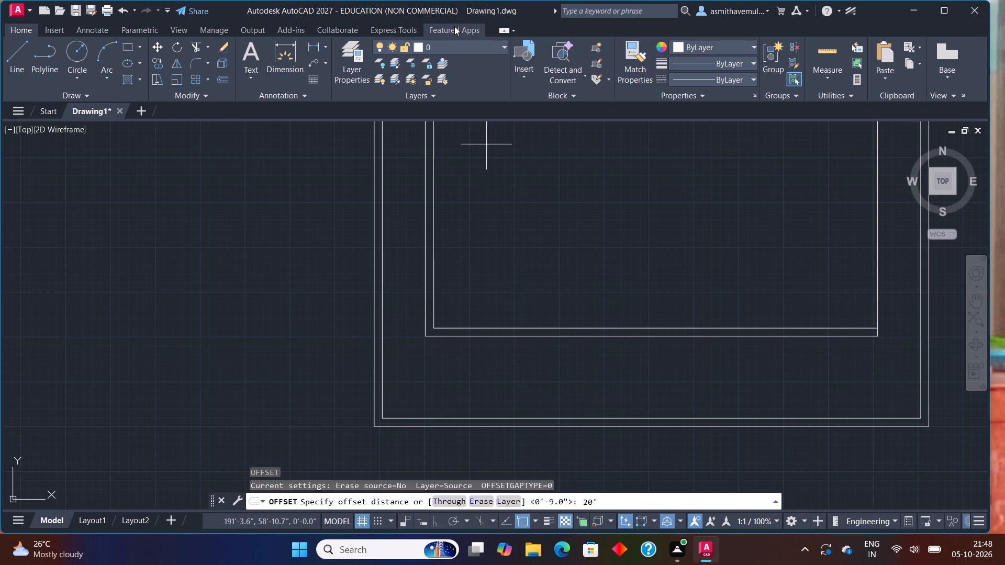
{"action": "key", "text": "6"}
{"action": "key", "text": "shift+quotedbl"}
{"action": "key", "text": "Return"}
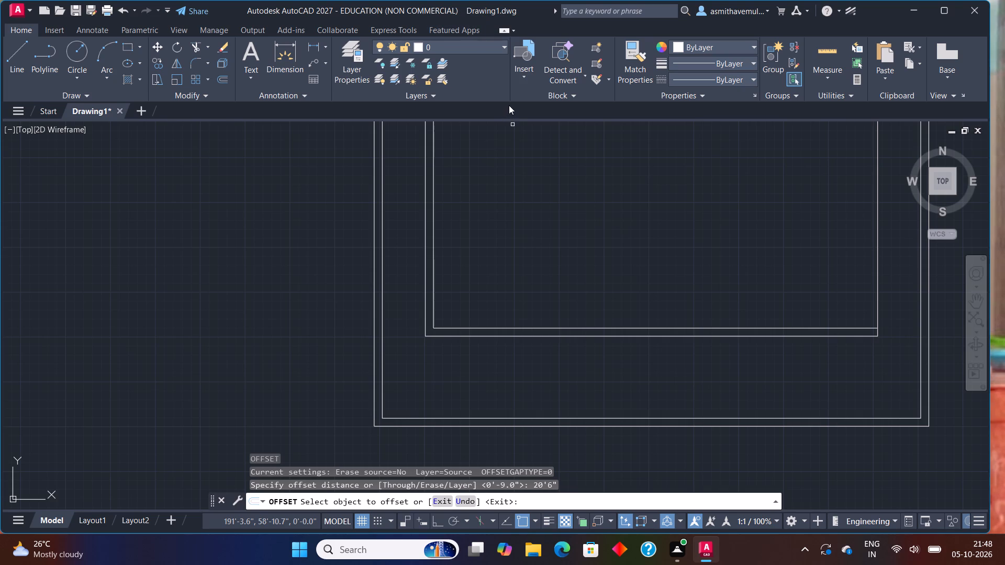
{"action": "left_click", "coordinate": [434, 197]}
{"action": "left_click", "coordinate": [502, 216]}
{"action": "key", "text": "Escape"}
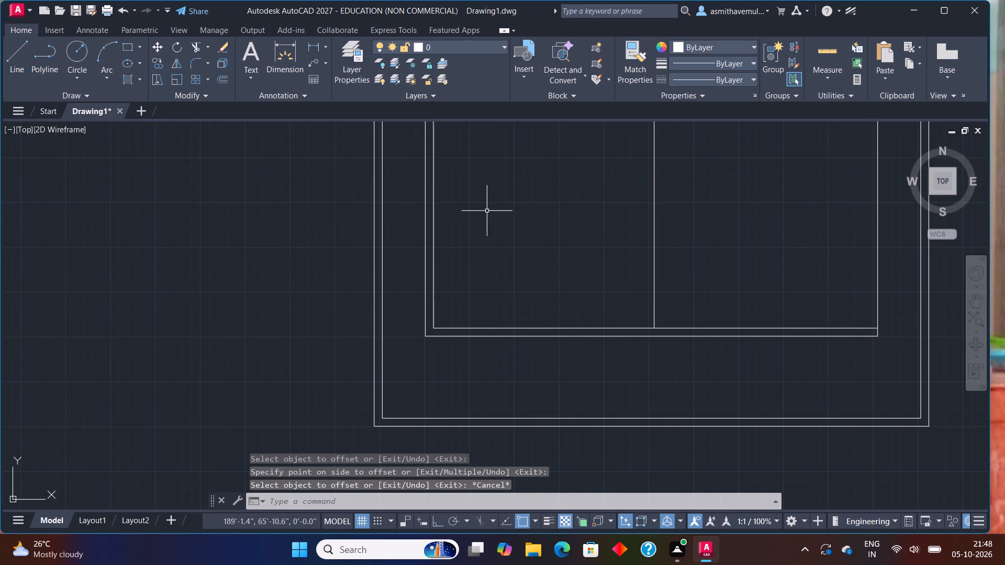
Offset the new vertical line in the middle of the inner rectangle 6" to the right for the partition wall.
{"action": "key", "text": "o"}
{"action": "key", "text": "Return"}
{"action": "type", "text": "6\""}
{"action": "key", "text": "Return"}
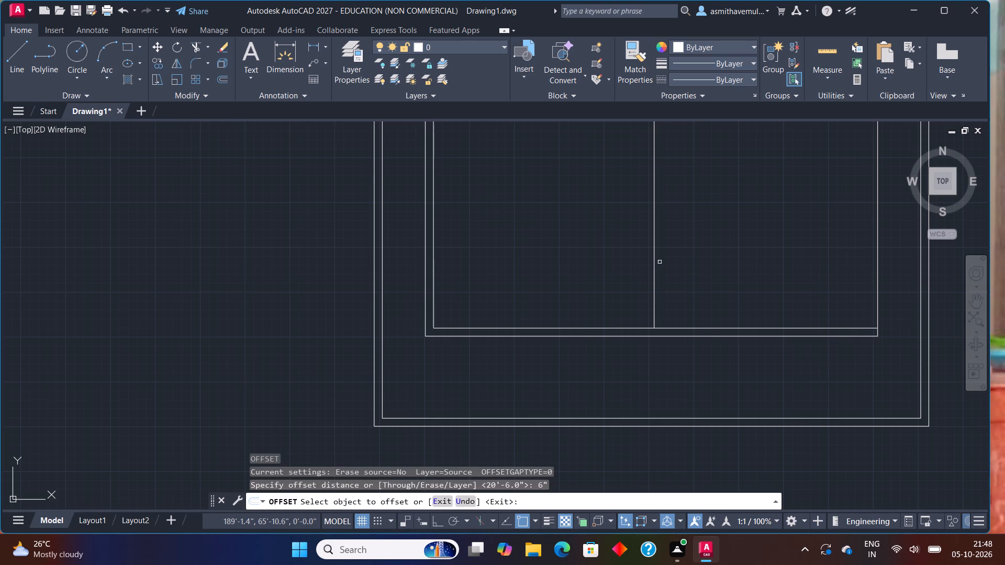
{"action": "left_click", "coordinate": [655, 265]}
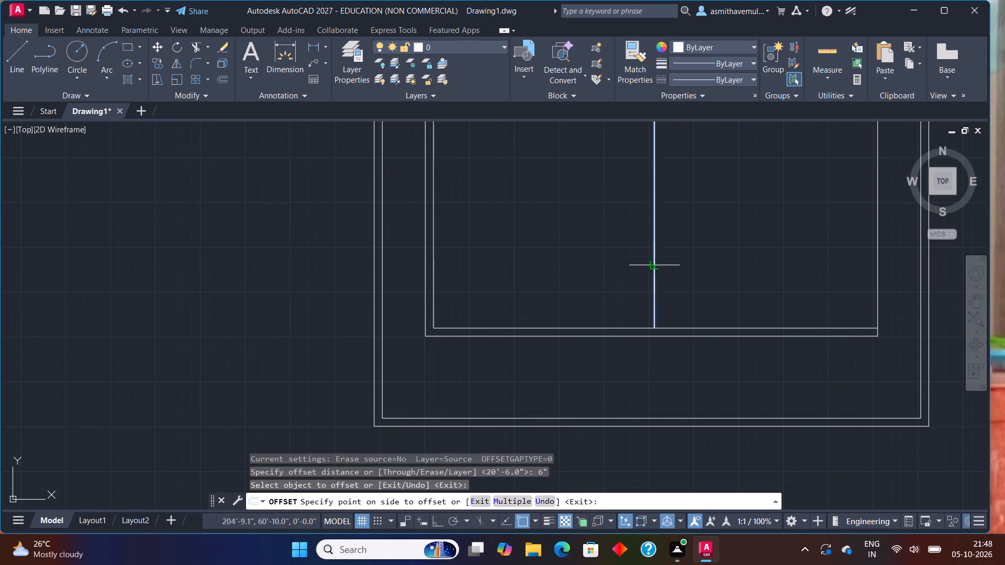
{"action": "left_click", "coordinate": [677, 261]}
{"action": "key", "text": "Escape"}
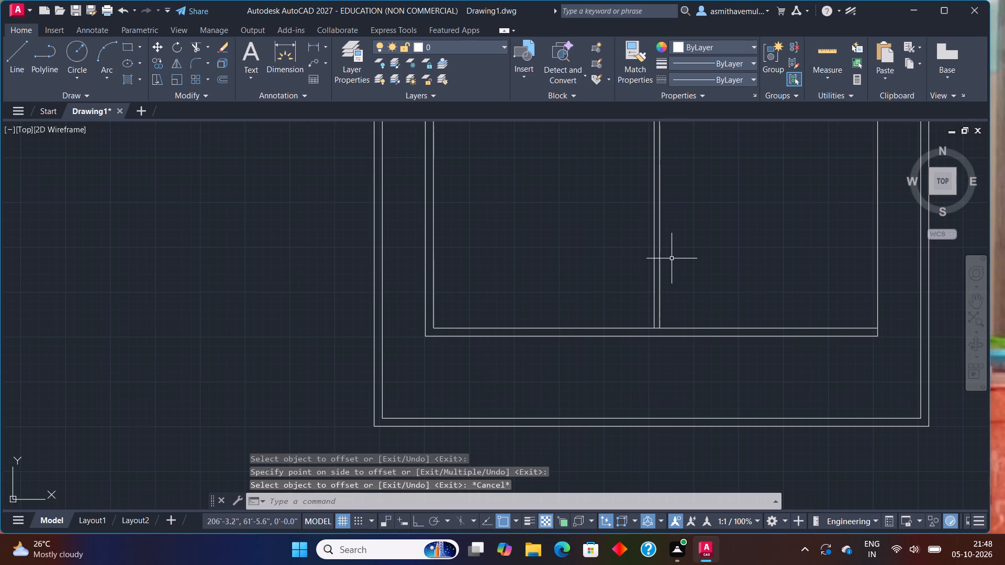
Offset the inner face line of the inner rectangle's bottom wall 16'9" upward.
{"action": "key", "text": "o"}
{"action": "key", "text": "Return"}
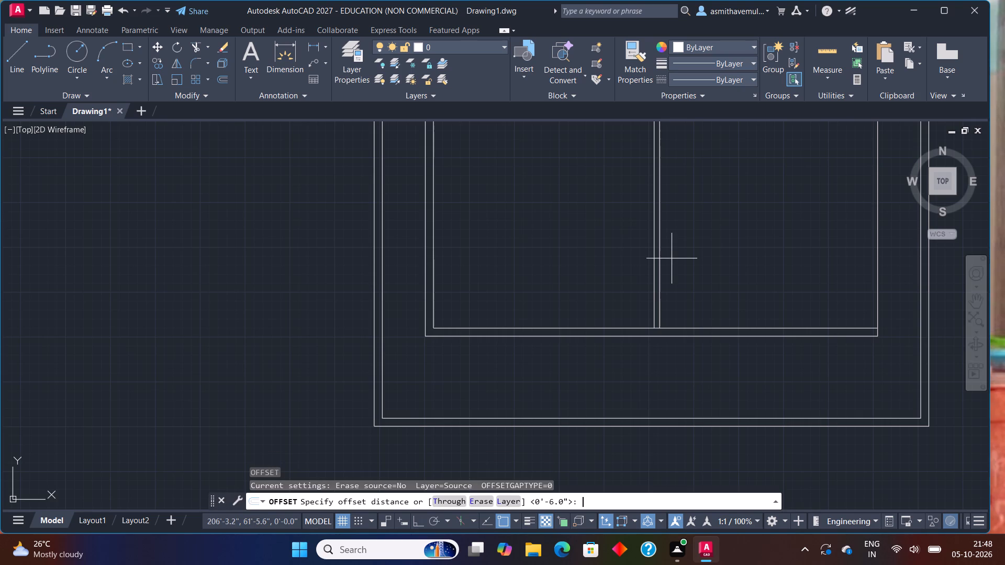
{"action": "key", "text": "1"}
{"action": "key", "text": "6"}
{"action": "type", "text": "'9"}
{"action": "key", "text": "shift+quotedbl"}
{"action": "key", "text": "Return"}
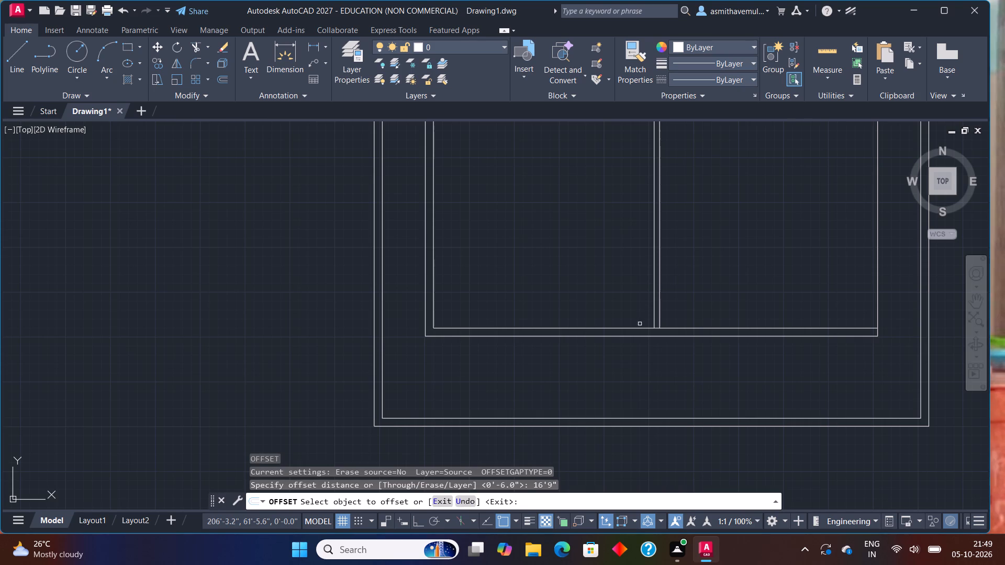
{"action": "left_click_drag", "start_coordinate": [636, 328], "coordinate": [636, 323]}
{"action": "left_click", "coordinate": [645, 248]}
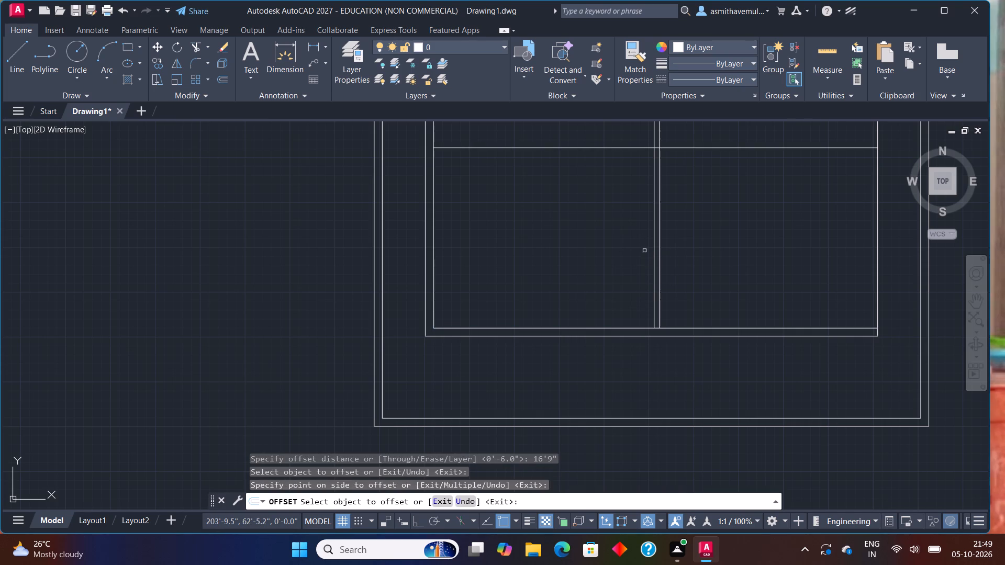
{"action": "key", "text": "Escape"}
Offset the new horizontal line across the inner rectangle 6" upward for the cross partition wall.
{"action": "key", "text": "o"}
{"action": "key", "text": "Return"}
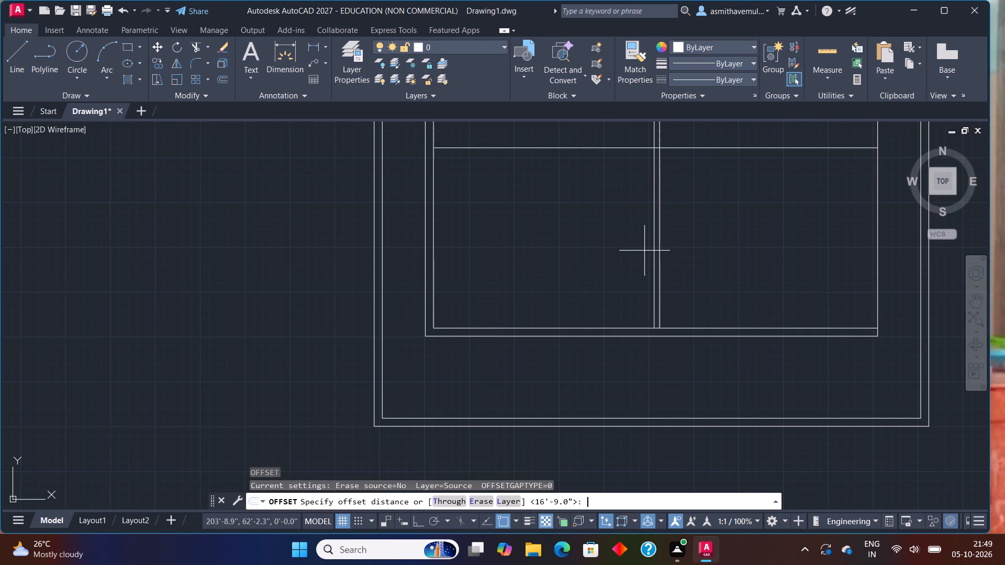
{"action": "type", "text": "6\""}
{"action": "key", "text": "Return"}
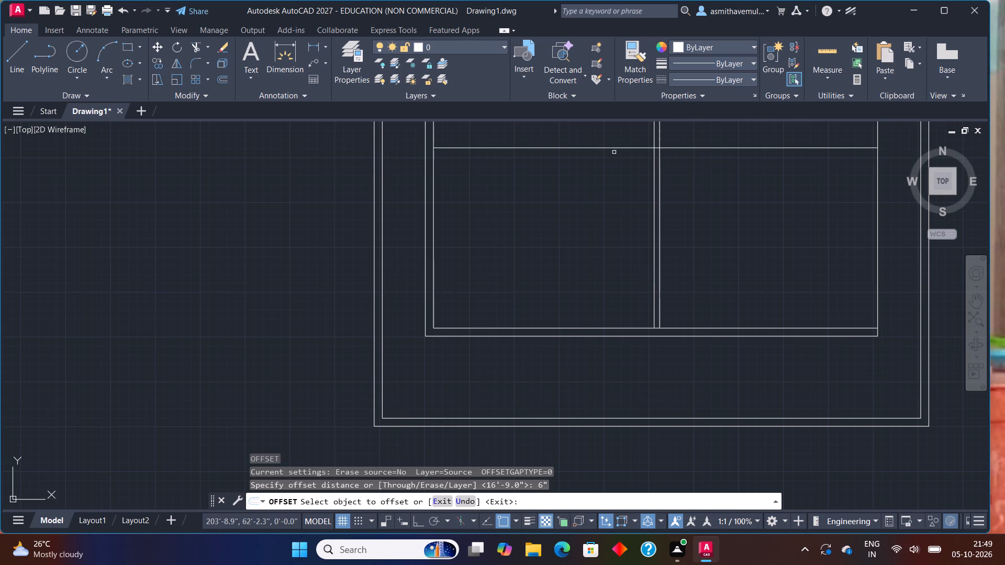
{"action": "middle_click_drag", "start_coordinate": [615, 151], "coordinate": [591, 188]}
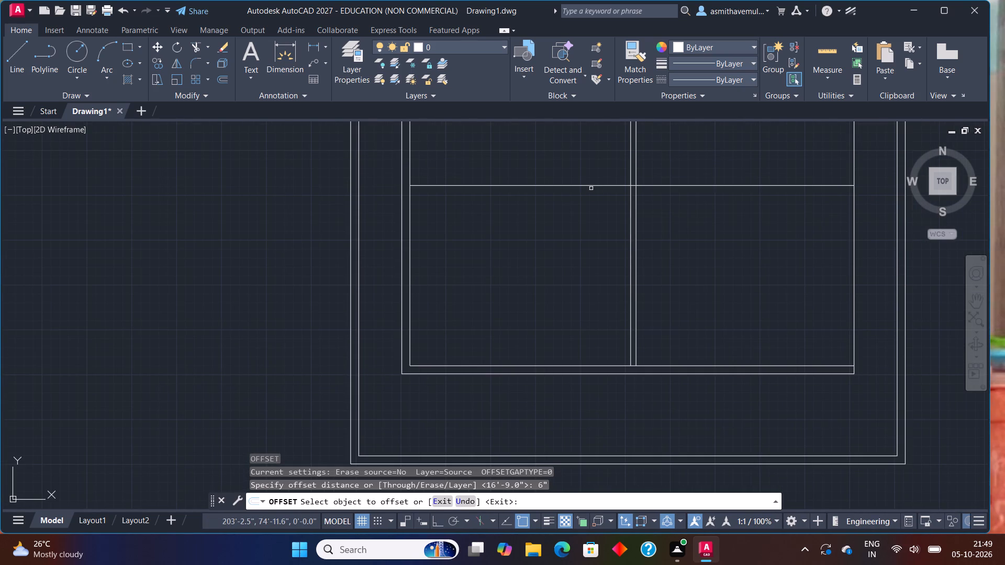
{"action": "left_click", "coordinate": [591, 184]}
{"action": "left_click", "coordinate": [600, 164]}
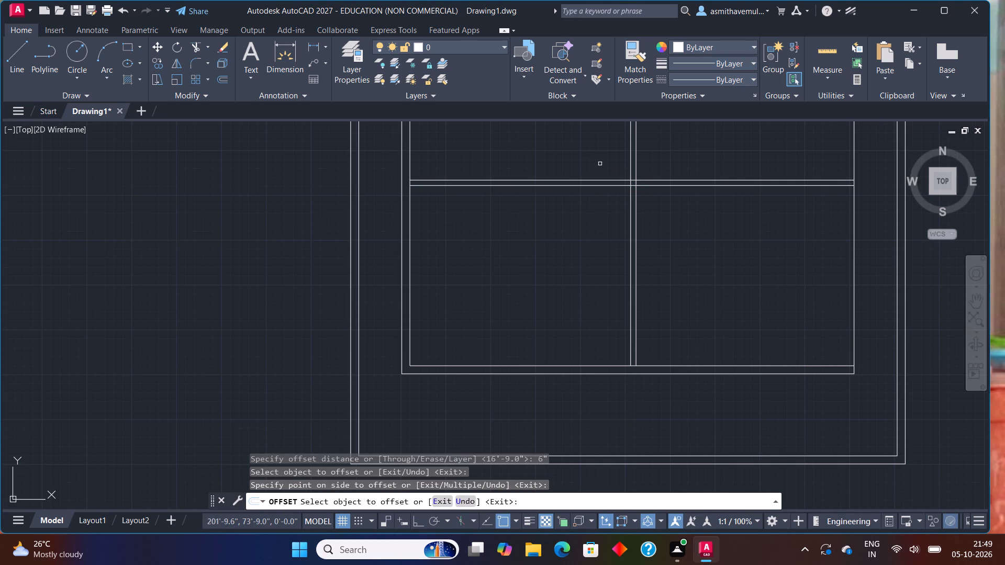
{"action": "key", "text": "Escape"}
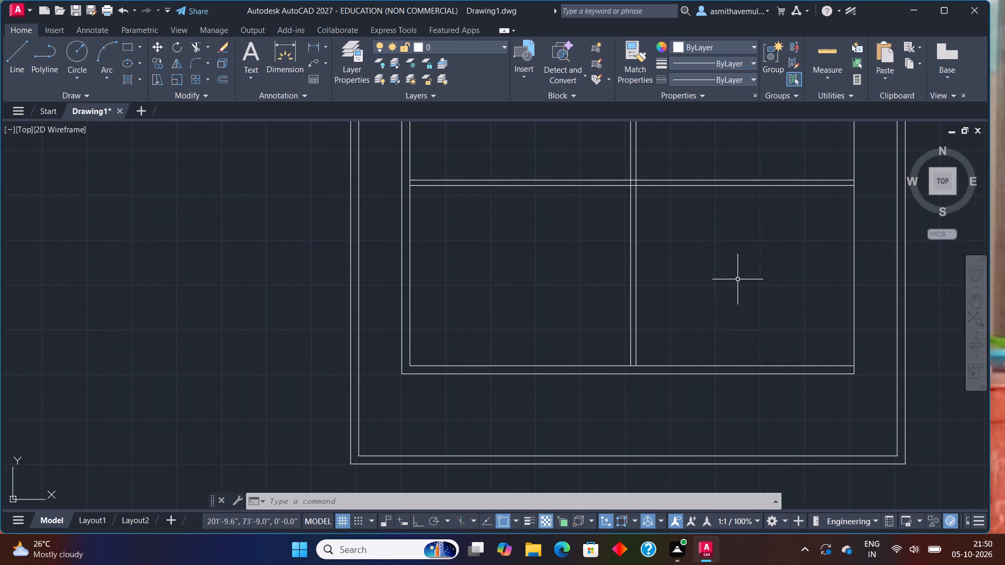
Extend the right line of the vertical partition down to the outer line of the inner rectangle's bottom wall.
{"action": "scroll", "coordinate": [742, 290], "scroll_direction": "down", "scroll_amount": 1}
{"action": "middle_click_drag", "start_coordinate": [742, 290], "coordinate": [737, 248]}
{"action": "scroll", "coordinate": [737, 266], "scroll_direction": "up", "scroll_amount": 1}
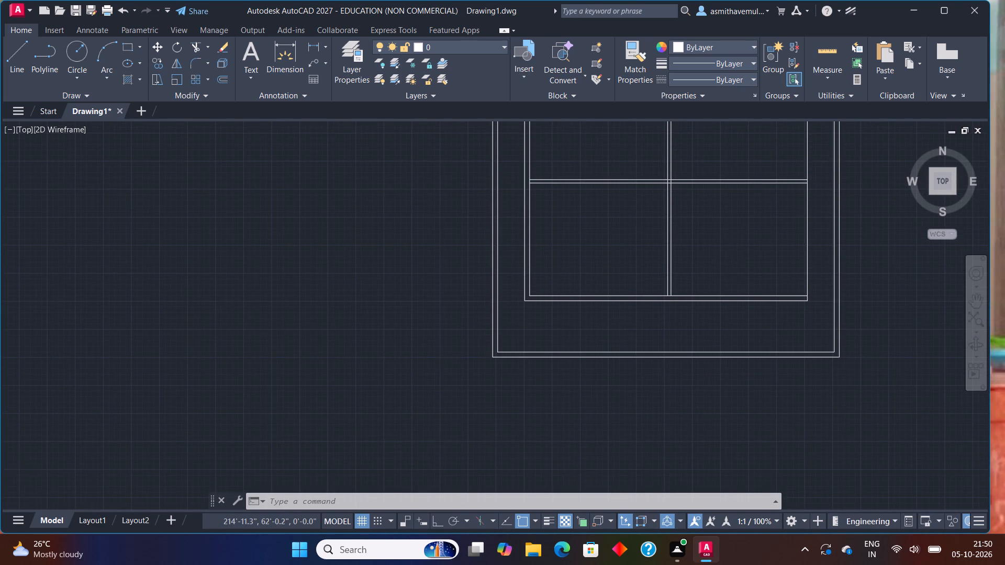
{"action": "scroll", "coordinate": [736, 274], "scroll_direction": "up", "scroll_amount": 1}
{"action": "type", "text": "EX"}
{"action": "type", "text": "TEND"}
{"action": "key", "text": "Return"}
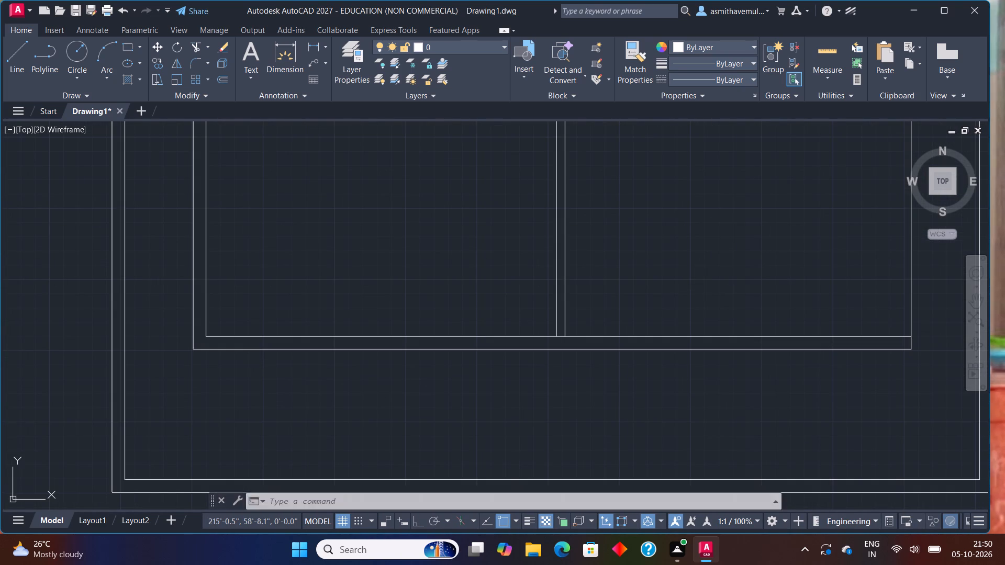
{"action": "left_click", "coordinate": [565, 318]}
{"action": "key", "text": "Escape"}
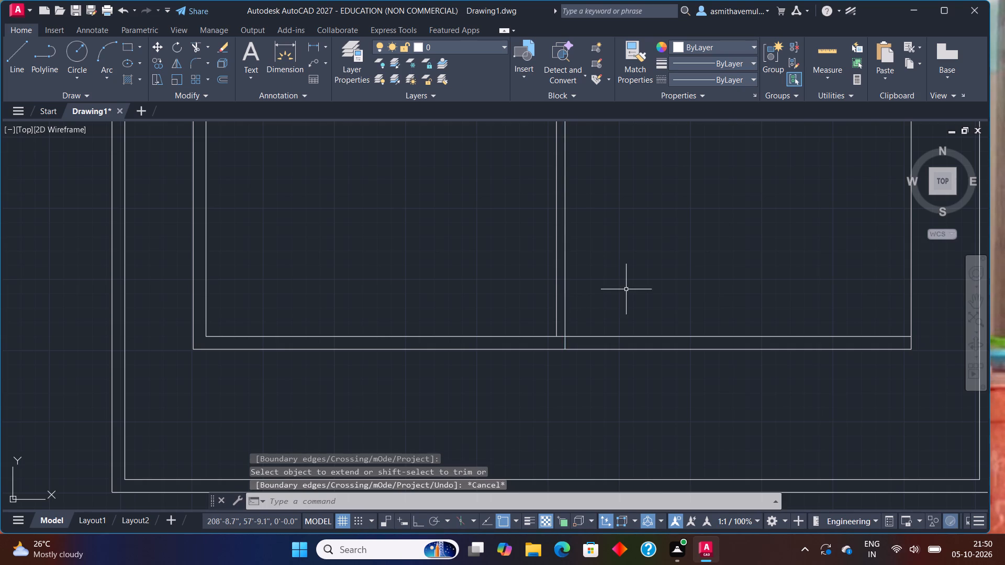
Trim the inner face line of the inner rectangle's bottom wall between the two vertical partition lines.
{"action": "type", "text": "TRIM"}
{"action": "key", "text": "Return"}
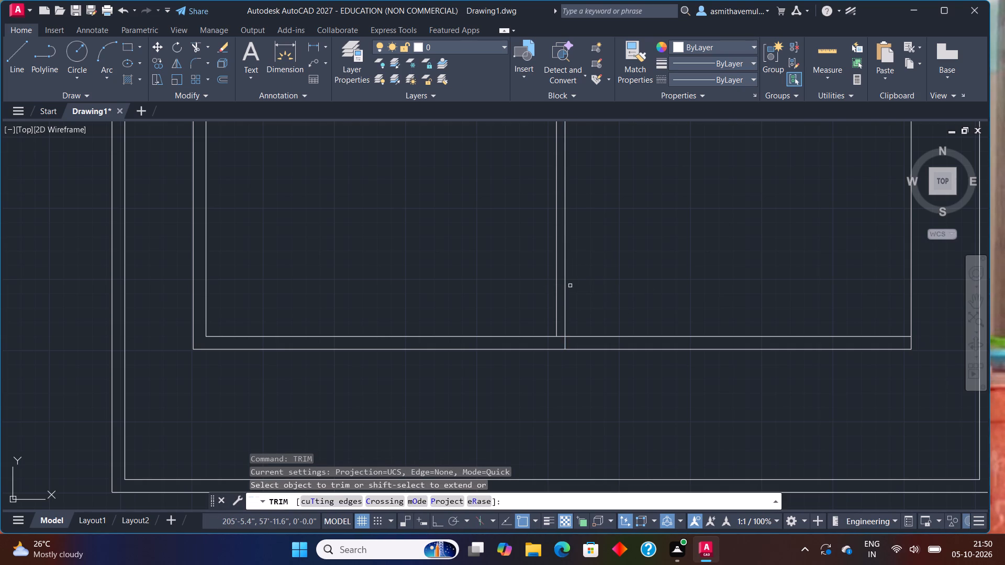
{"action": "scroll", "coordinate": [574, 324], "scroll_direction": "up", "scroll_amount": 1}
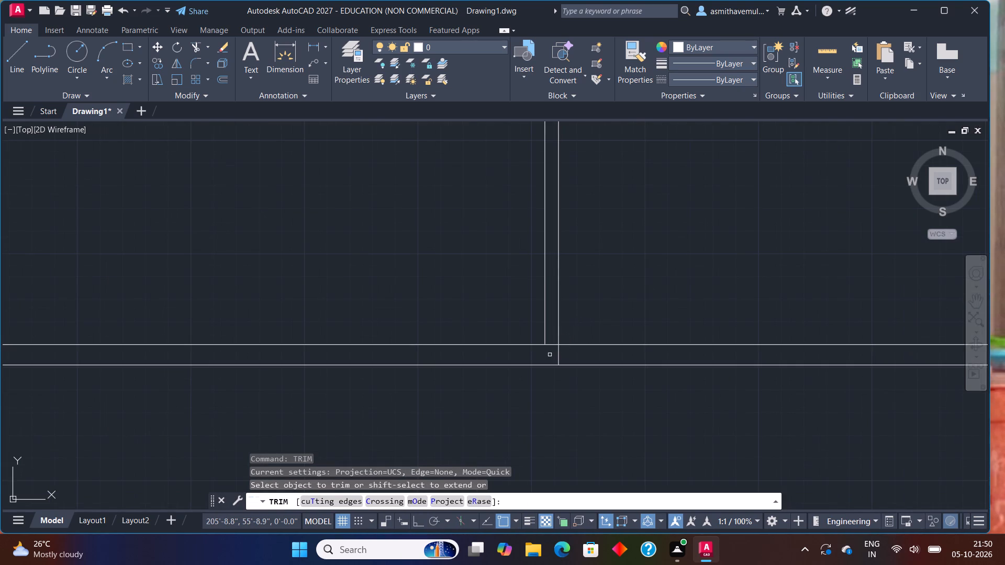
{"action": "left_click", "coordinate": [556, 344]}
Trim away both vertical partition lines above the cross partition.
{"action": "scroll", "coordinate": [498, 336], "scroll_direction": "down", "scroll_amount": 2}
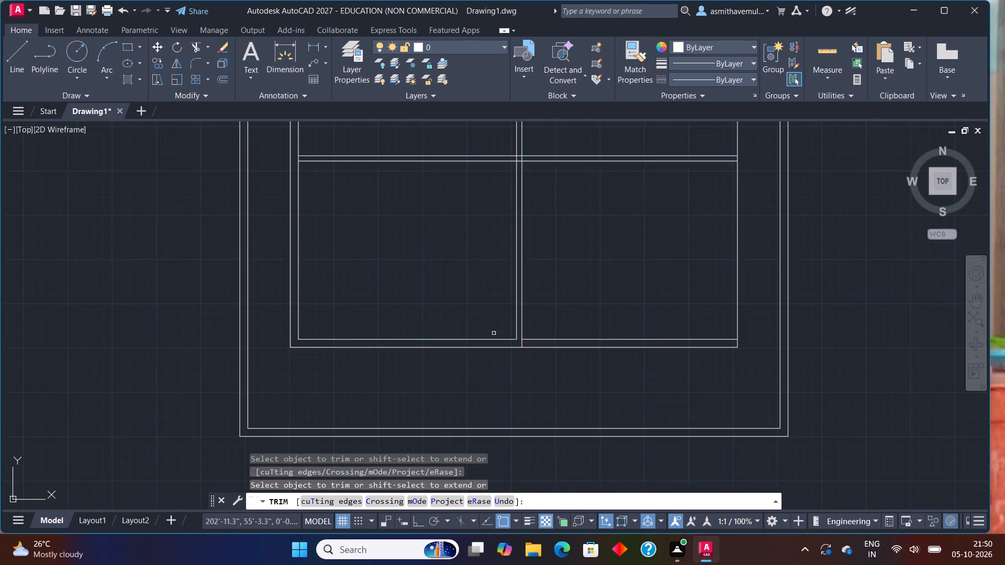
{"action": "scroll", "coordinate": [488, 330], "scroll_direction": "down", "scroll_amount": 1}
{"action": "scroll", "coordinate": [514, 218], "scroll_direction": "up", "scroll_amount": 2}
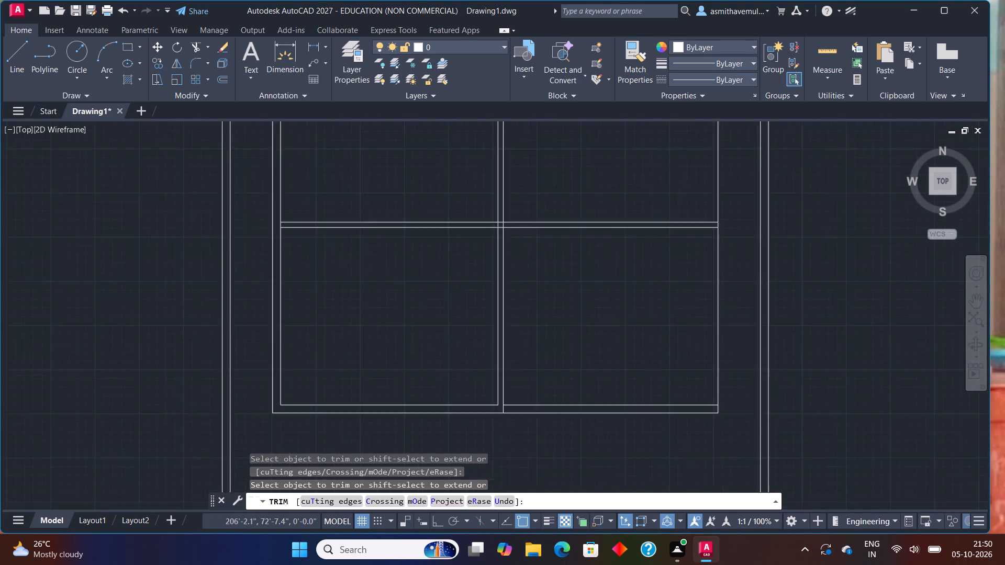
{"action": "left_click_drag", "start_coordinate": [481, 175], "coordinate": [548, 187]}
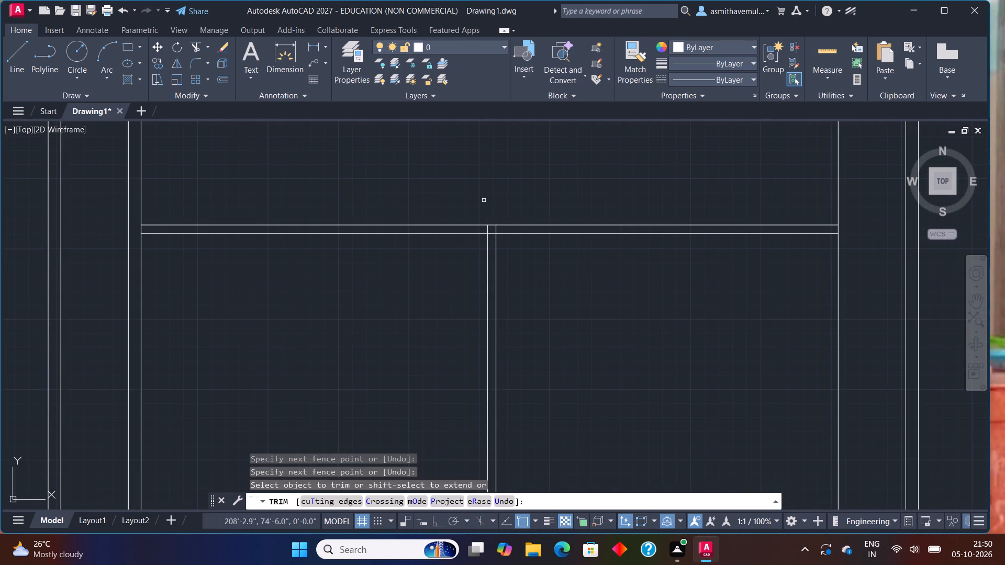
Open the partition T-junction by trimming the vertical lines inside the cross partition and its lower line between the vertical lines.
{"action": "scroll", "coordinate": [476, 213], "scroll_direction": "up", "scroll_amount": 3}
{"action": "left_click_drag", "start_coordinate": [494, 270], "coordinate": [494, 269]}
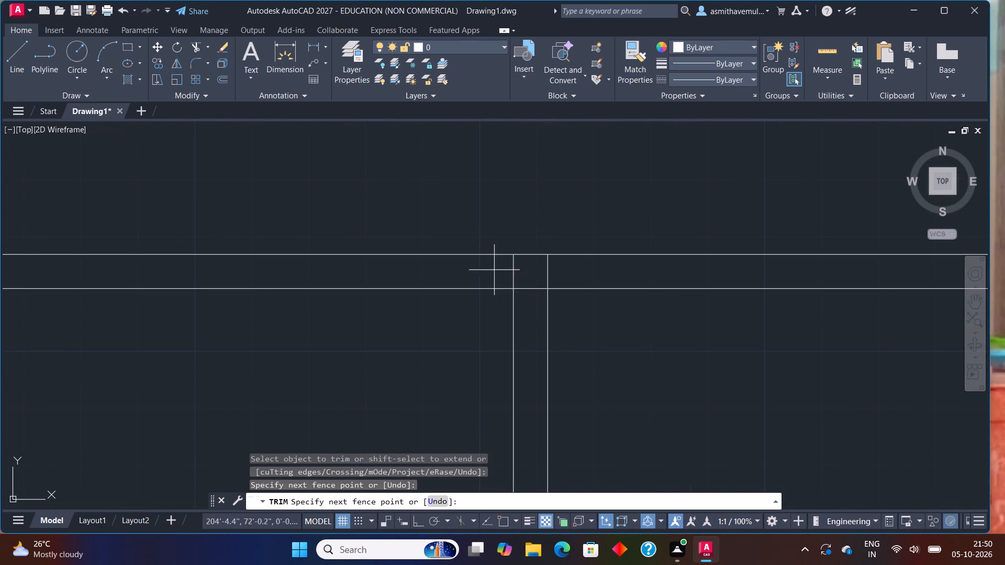
{"action": "left_click_drag", "start_coordinate": [494, 269], "coordinate": [615, 275]}
{"action": "left_click_drag", "start_coordinate": [544, 275], "coordinate": [537, 293]}
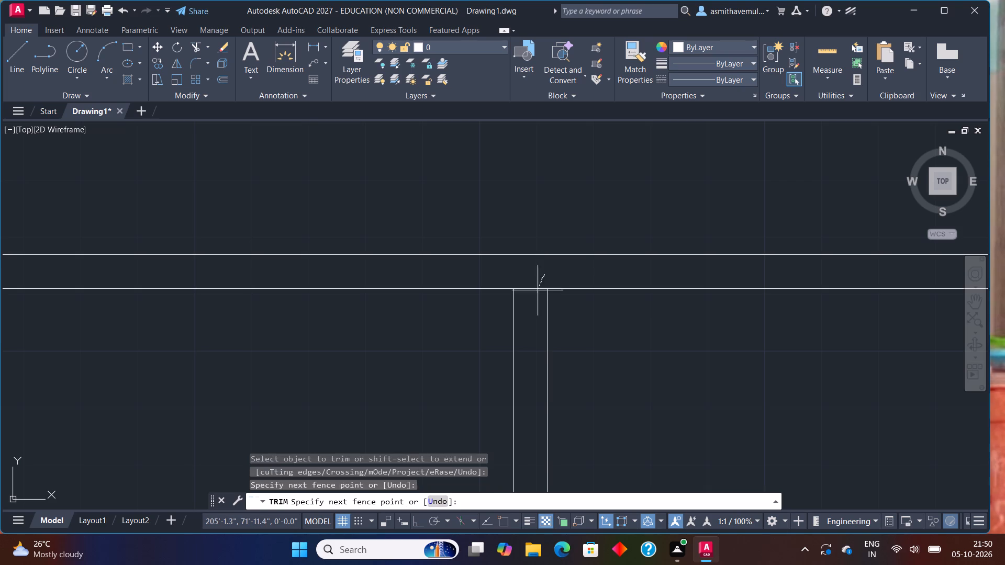
{"action": "left_click_drag", "start_coordinate": [537, 293], "coordinate": [532, 314]}
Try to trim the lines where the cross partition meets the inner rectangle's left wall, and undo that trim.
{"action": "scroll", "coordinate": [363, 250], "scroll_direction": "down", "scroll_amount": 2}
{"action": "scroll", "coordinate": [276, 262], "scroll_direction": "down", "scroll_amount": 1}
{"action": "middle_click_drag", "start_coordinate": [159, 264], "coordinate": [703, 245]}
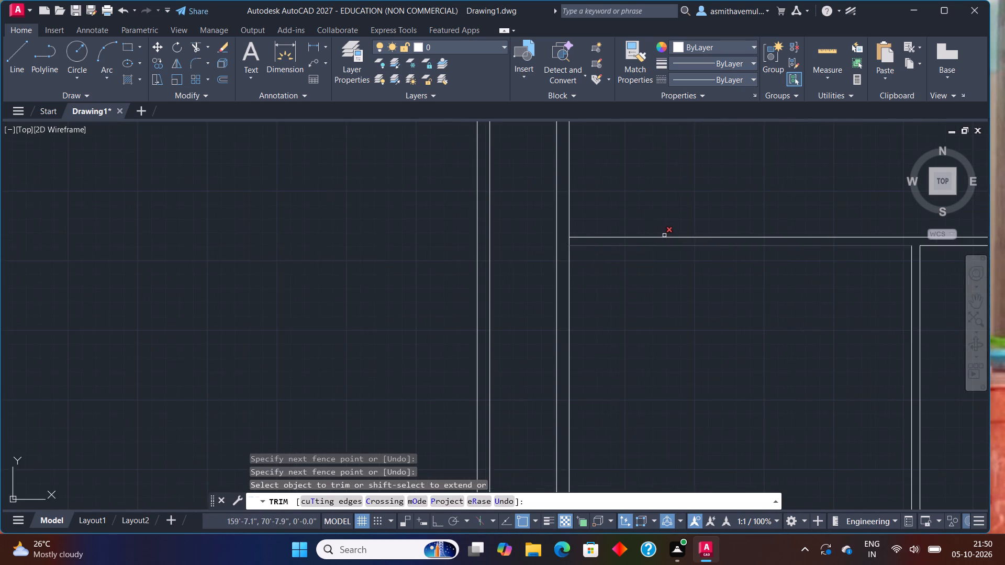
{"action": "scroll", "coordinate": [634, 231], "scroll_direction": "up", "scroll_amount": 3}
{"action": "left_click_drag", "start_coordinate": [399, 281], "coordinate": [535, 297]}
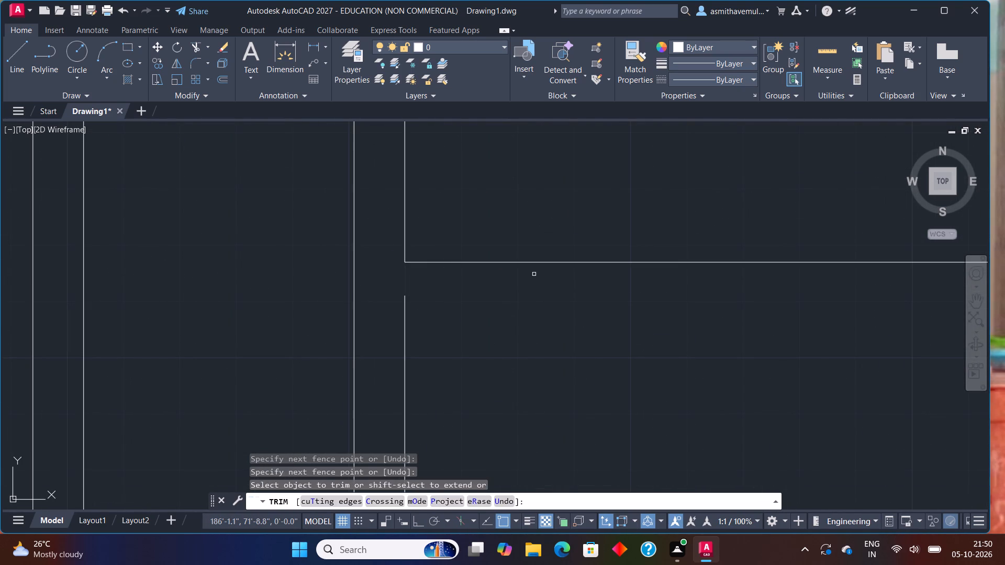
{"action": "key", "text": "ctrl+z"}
Trim the inner face line of the inner rectangle's left wall between the two cross partition lines.
{"action": "scroll", "coordinate": [512, 271], "scroll_direction": "down", "scroll_amount": 3}
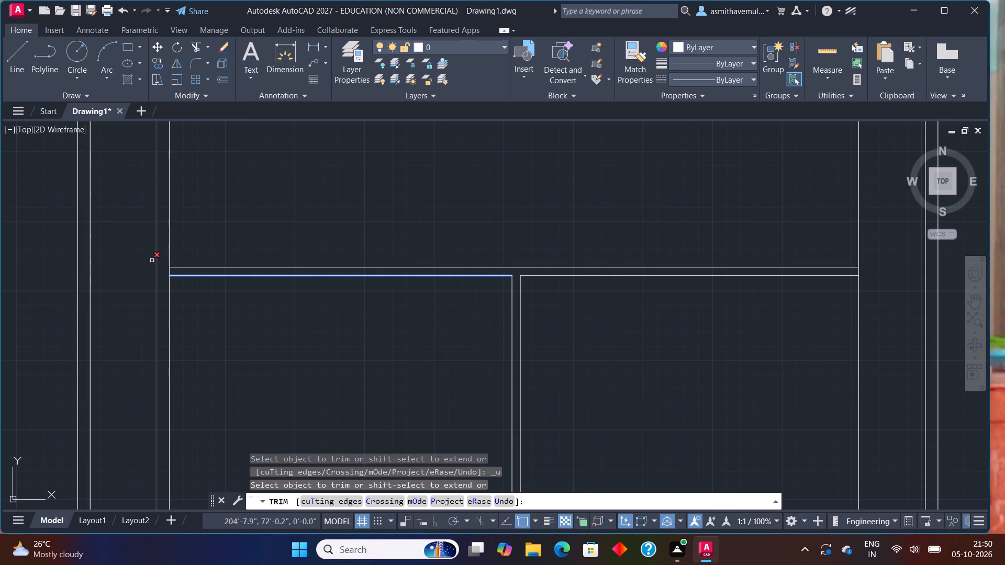
{"action": "scroll", "coordinate": [175, 280], "scroll_direction": "up", "scroll_amount": 3}
{"action": "left_click_drag", "start_coordinate": [159, 251], "coordinate": [191, 251]}
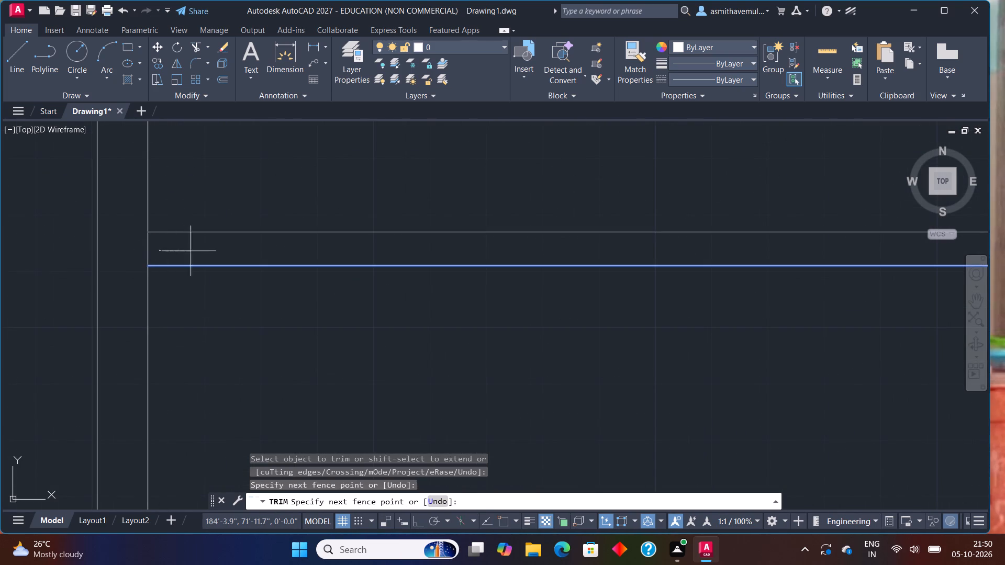
{"action": "left_click_drag", "start_coordinate": [186, 242], "coordinate": [125, 244]}
Trim away the inner face line of the bottom wall to the right of the vertical partition.
{"action": "scroll", "coordinate": [231, 253], "scroll_direction": "down", "scroll_amount": 2}
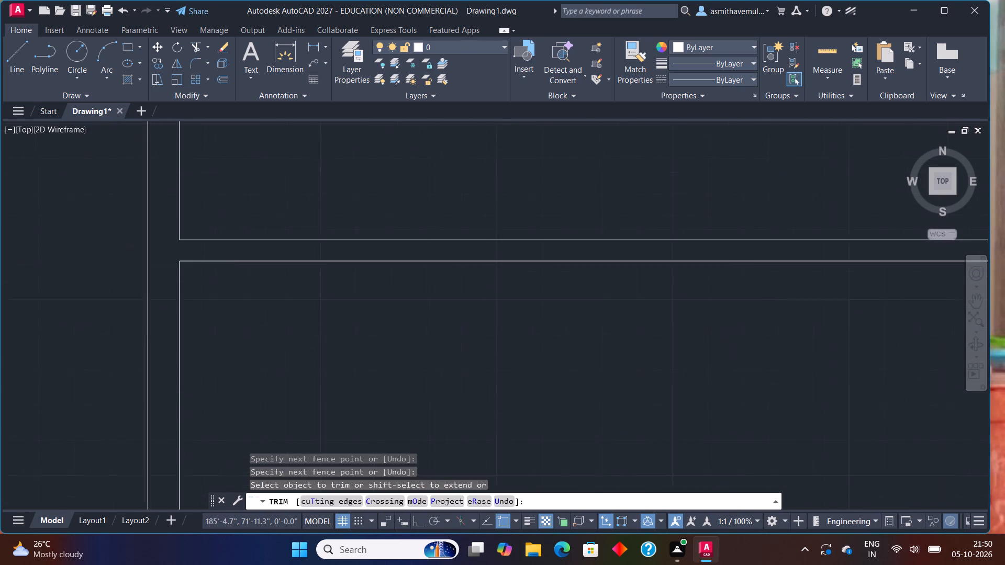
{"action": "scroll", "coordinate": [231, 253], "scroll_direction": "down", "scroll_amount": 4}
{"action": "middle_click_drag", "start_coordinate": [294, 303], "coordinate": [332, 259]}
{"action": "scroll", "coordinate": [368, 286], "scroll_direction": "up", "scroll_amount": 1}
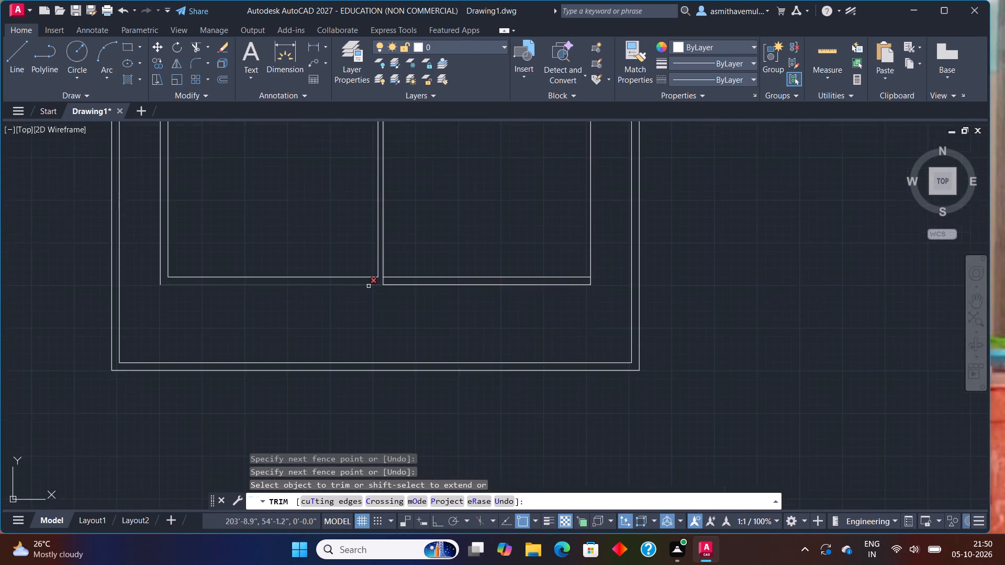
{"action": "scroll", "coordinate": [368, 286], "scroll_direction": "up", "scroll_amount": 2}
{"action": "left_click", "coordinate": [447, 268]}
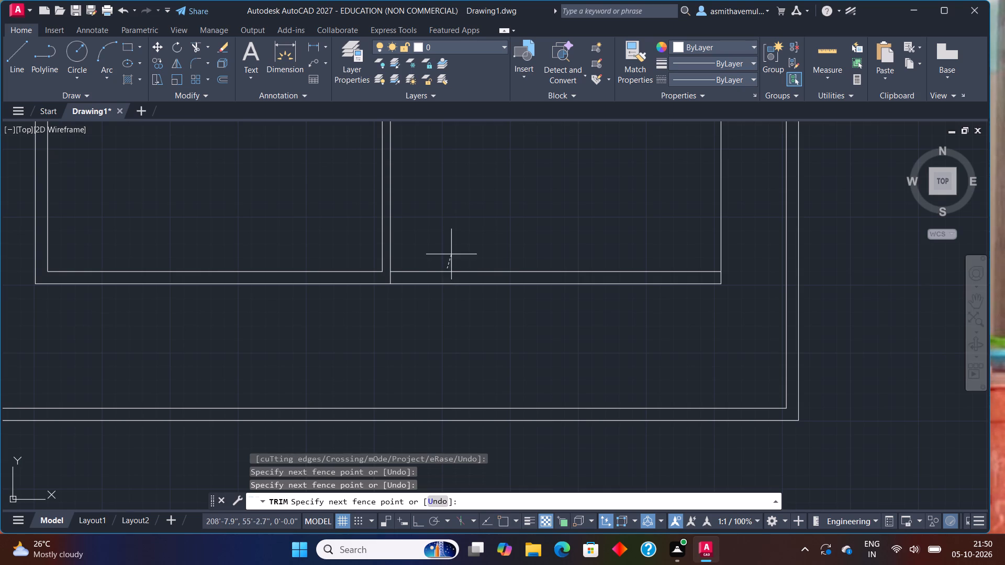
{"action": "left_click", "coordinate": [459, 275]}
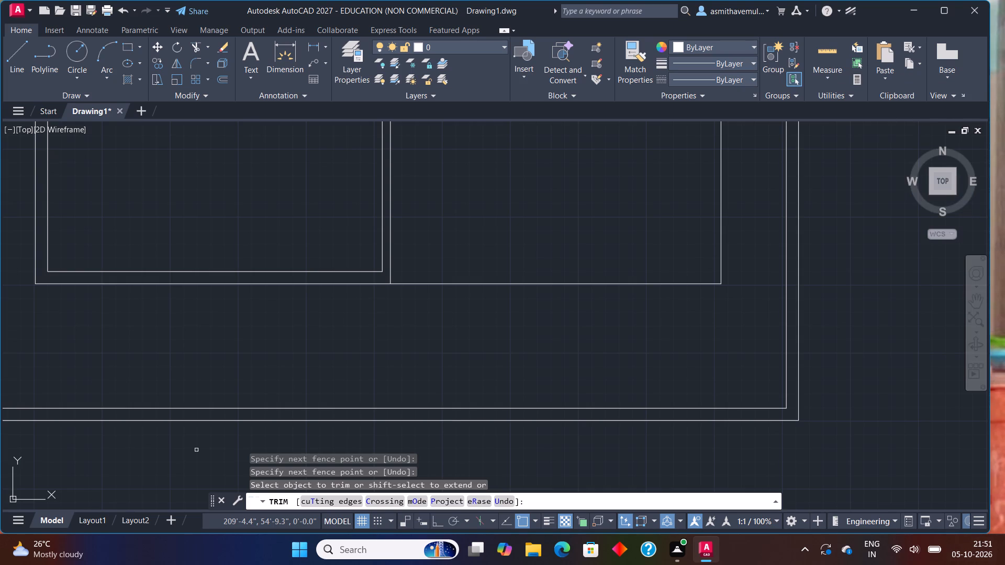
{"action": "scroll", "coordinate": [791, 269], "scroll_direction": "down", "scroll_amount": 1}
{"action": "middle_click_drag", "start_coordinate": [734, 261], "coordinate": [722, 290]}
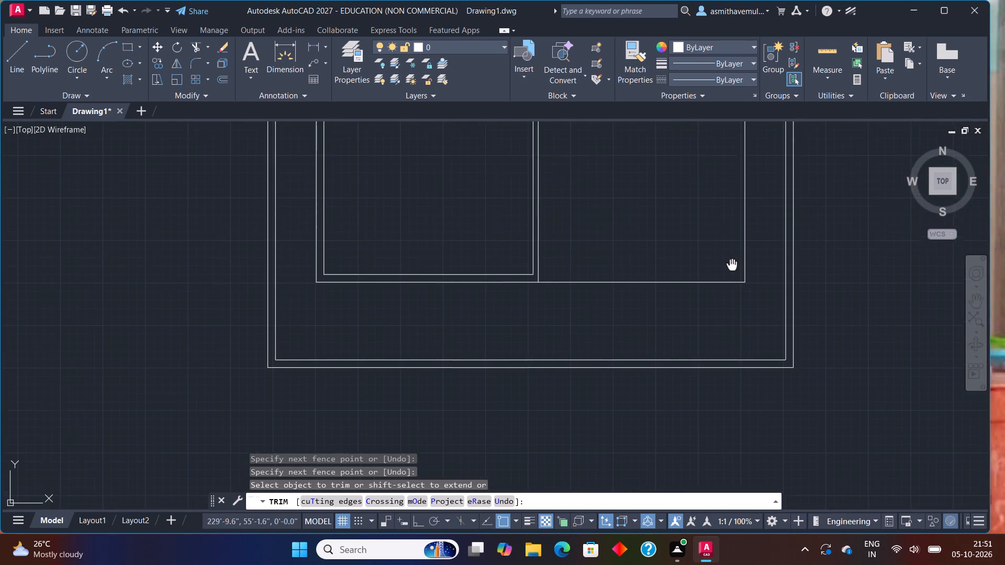
{"action": "middle_click_drag", "start_coordinate": [722, 290], "coordinate": [648, 411]}
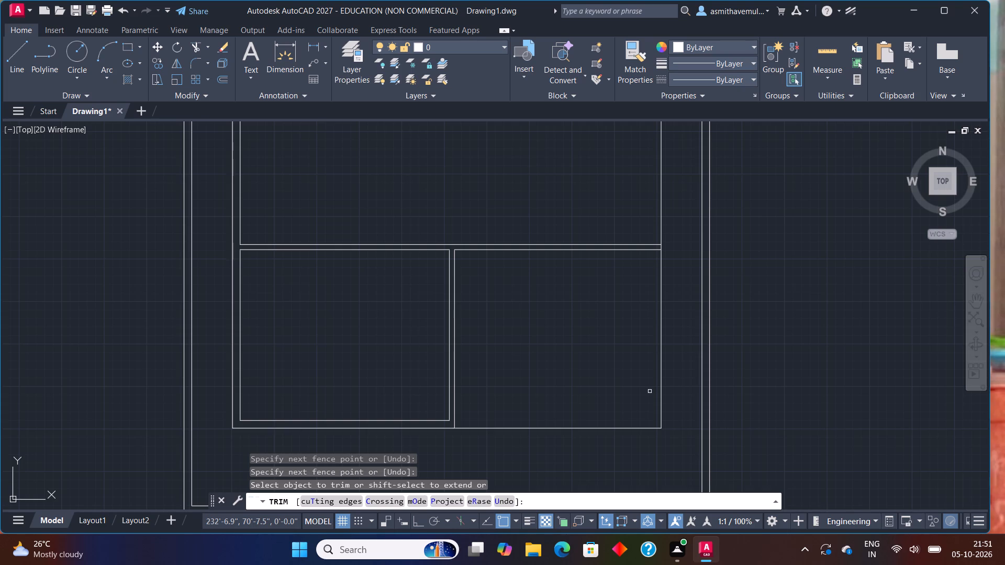
{"action": "key", "text": "Escape"}
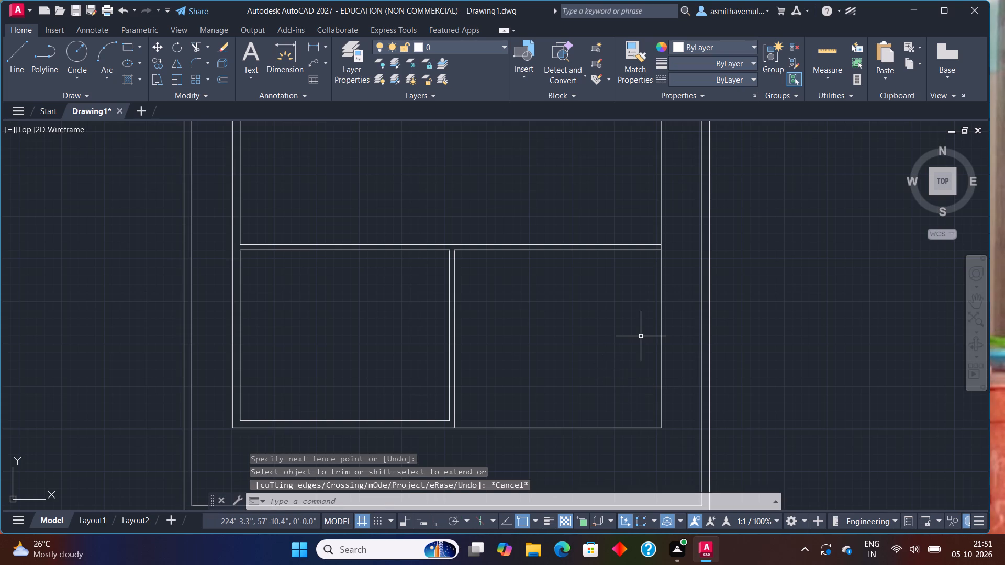
Examine the trimmed partitions and the open area above the cross partition in the inner rectangle.
{"action": "middle_click_drag", "start_coordinate": [642, 334], "coordinate": [640, 446]}
{"action": "scroll", "coordinate": [604, 447], "scroll_direction": "down", "scroll_amount": 1}
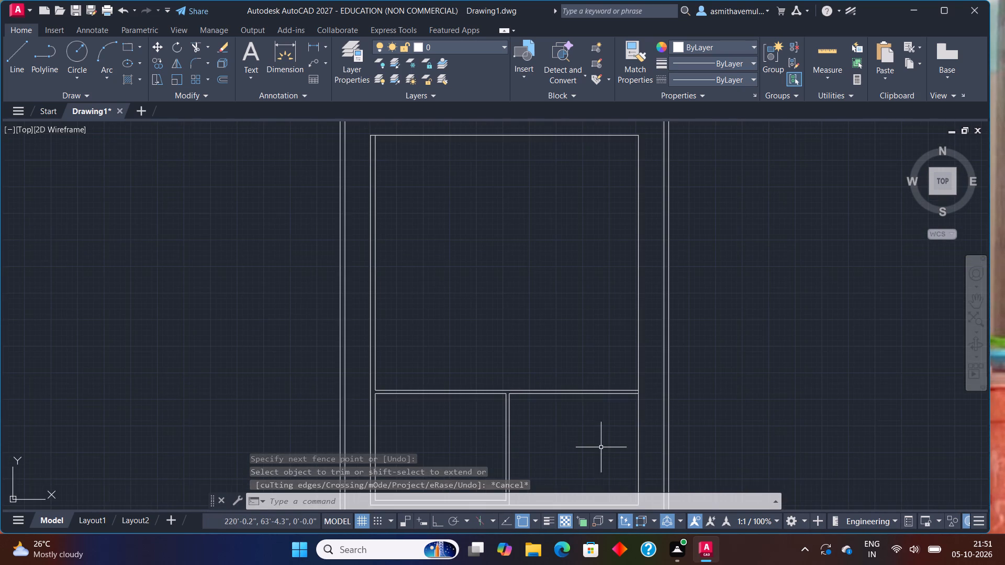
{"action": "middle_click_drag", "start_coordinate": [553, 444], "coordinate": [686, 332]}
{"action": "scroll", "coordinate": [686, 332], "scroll_direction": "up", "scroll_amount": 1}
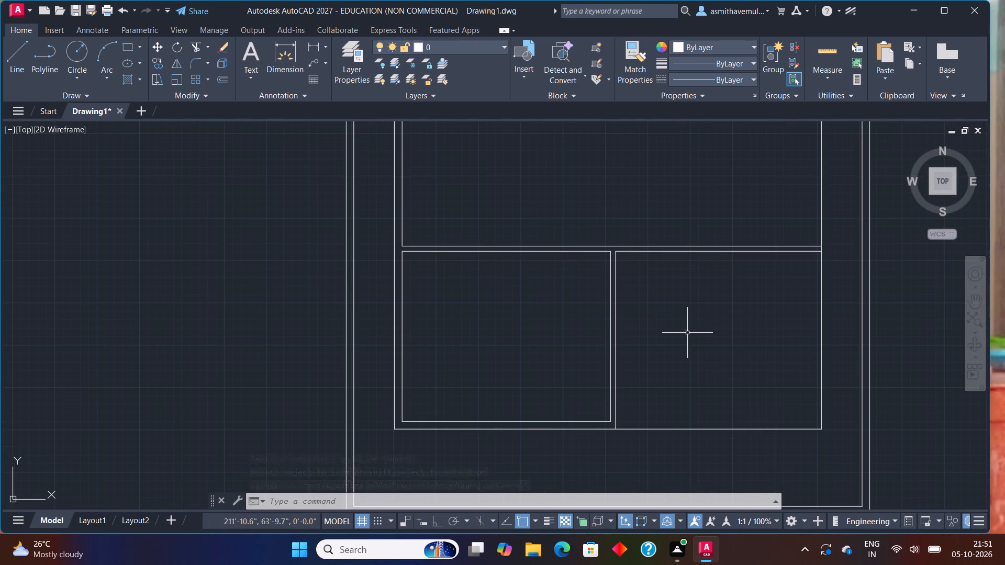
{"action": "middle_click_drag", "start_coordinate": [687, 333], "coordinate": [678, 331]}
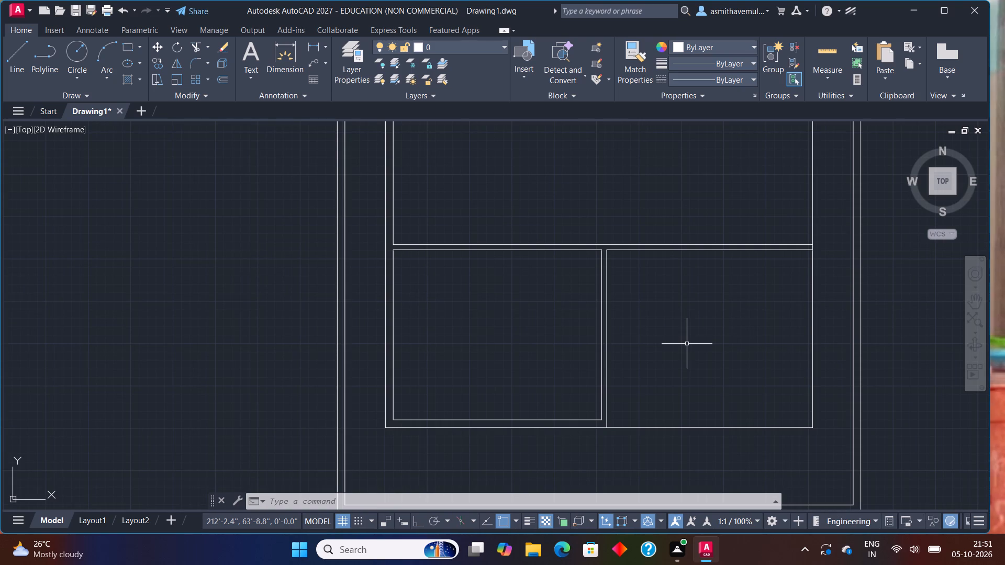
{"action": "scroll", "coordinate": [667, 350], "scroll_direction": "up", "scroll_amount": 1}
{"action": "middle_click_drag", "start_coordinate": [668, 348], "coordinate": [669, 472]}
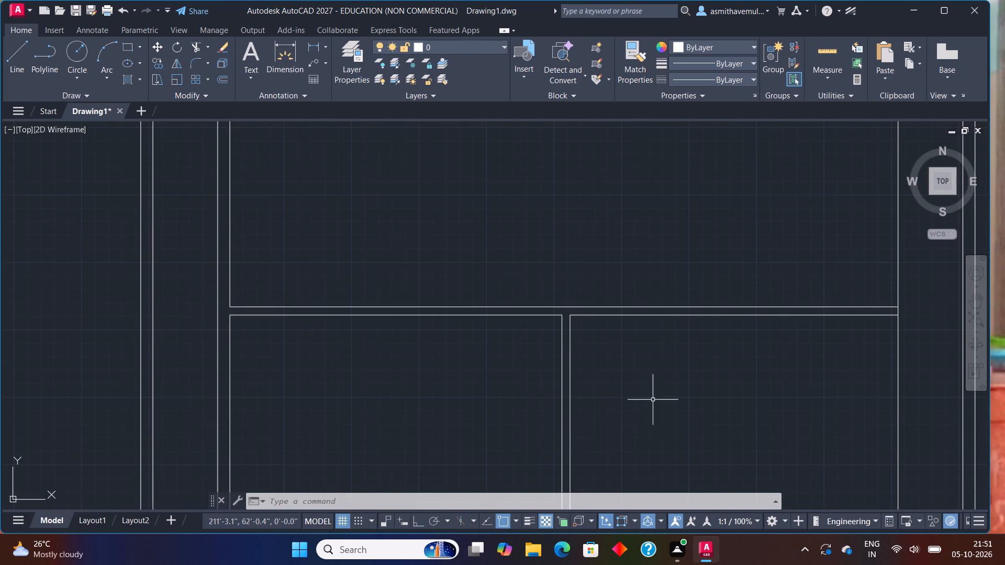
{"action": "middle_click_drag", "start_coordinate": [667, 395], "coordinate": [842, 395]}
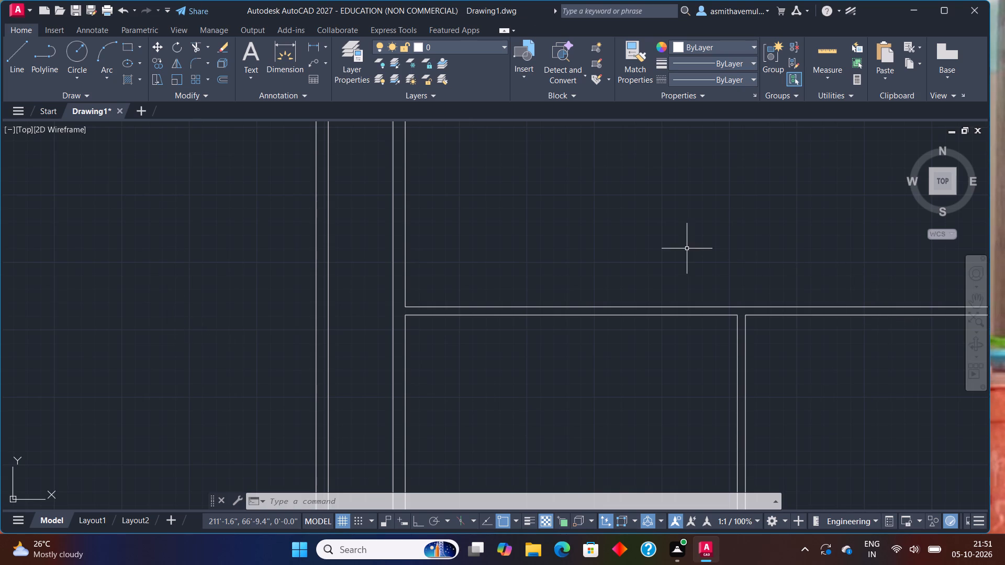
Offset the inner face line of the left wall above the cross partition 12'2" to the right.
{"action": "middle_click_drag", "start_coordinate": [686, 248], "coordinate": [660, 308]}
{"action": "scroll", "coordinate": [662, 301], "scroll_direction": "down", "scroll_amount": 1}
{"action": "scroll", "coordinate": [587, 308], "scroll_direction": "up", "scroll_amount": 1}
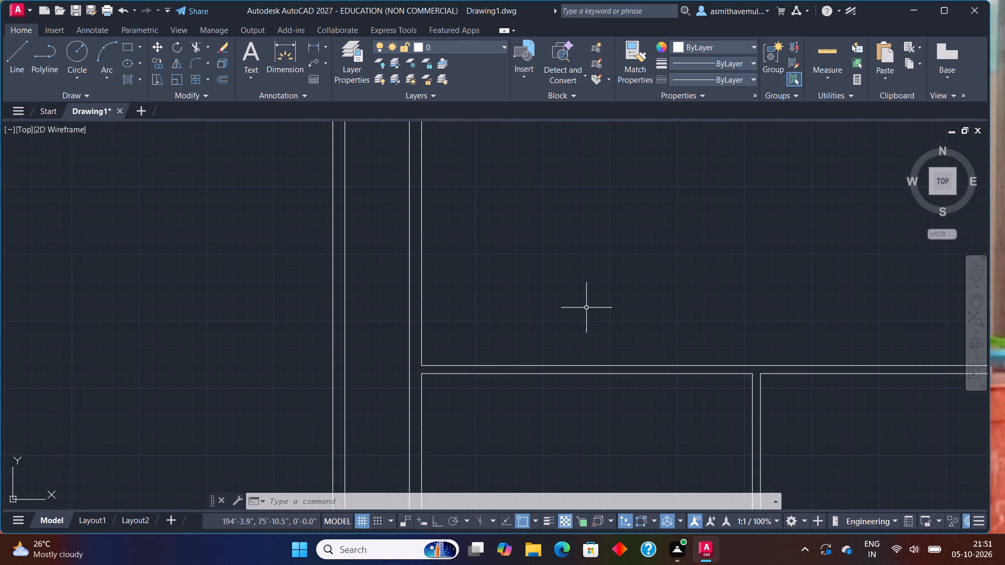
{"action": "key", "text": "o"}
{"action": "key", "text": "Return"}
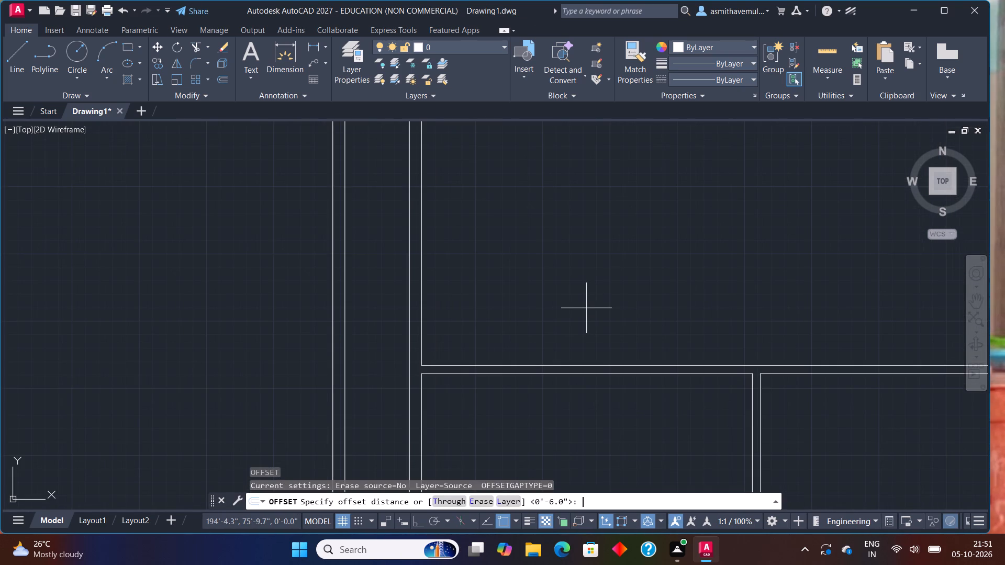
{"action": "type", "text": "12'"}
{"action": "key", "text": "2"}
{"action": "key", "text": "shift+quotedbl"}
{"action": "key", "text": "Return"}
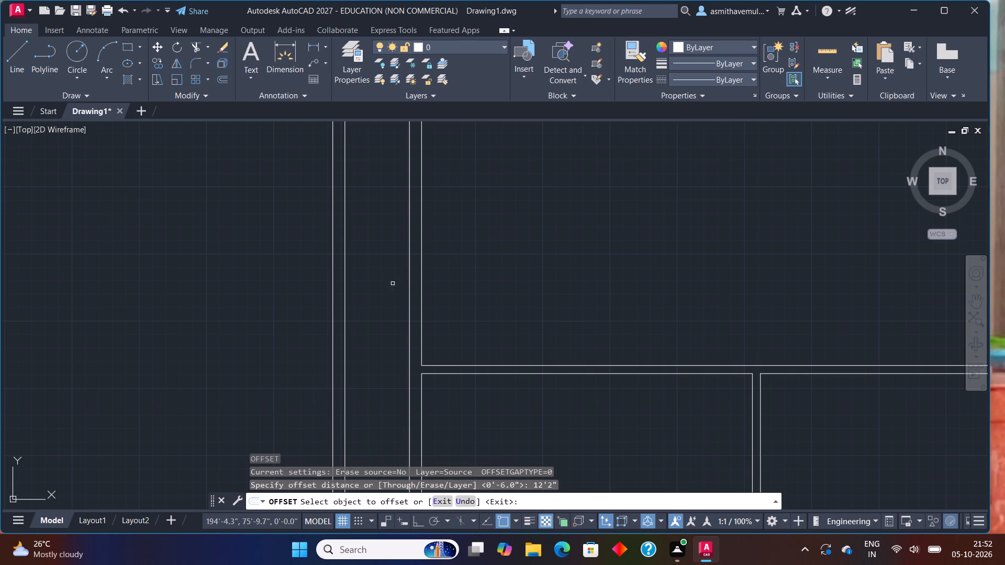
{"action": "left_click", "coordinate": [420, 299]}
{"action": "left_click", "coordinate": [534, 301]}
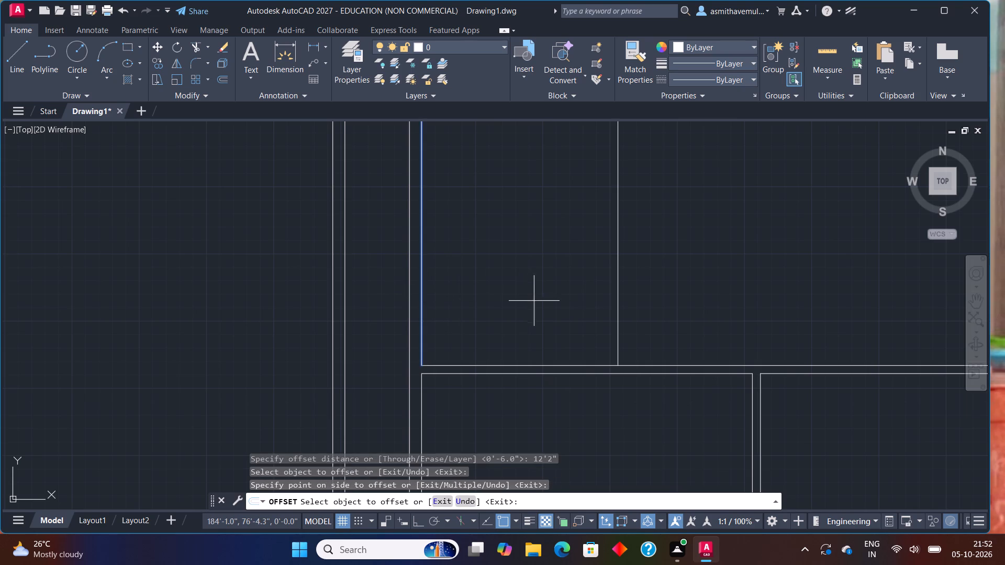
{"action": "key", "text": "Escape"}
Offset the new vertical line above the cross partition 6" to the right for the partition wall.
{"action": "key", "text": "o"}
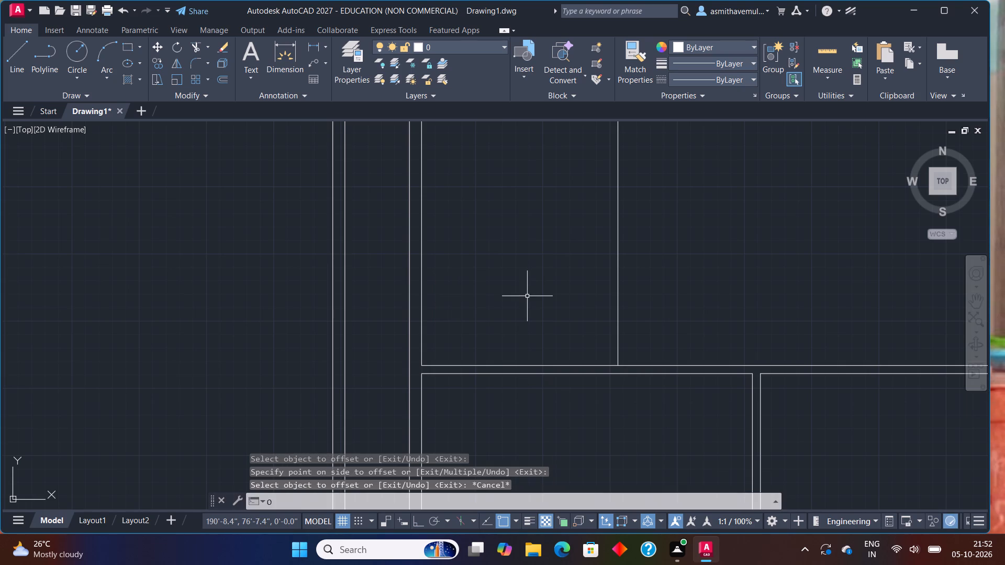
{"action": "key", "text": "Return"}
{"action": "type", "text": "6\""}
{"action": "key", "text": "Return"}
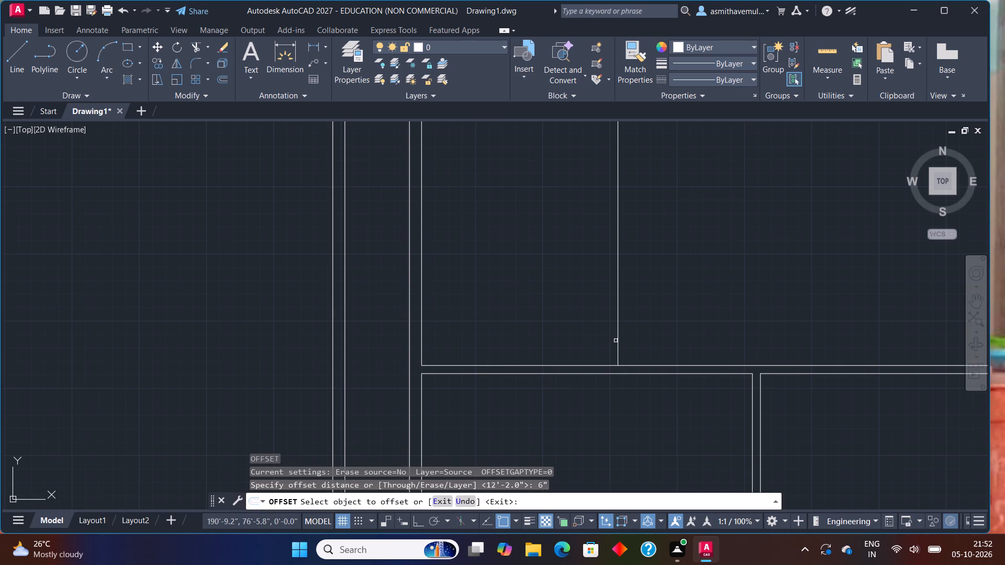
{"action": "left_click_drag", "start_coordinate": [618, 341], "coordinate": [627, 341]}
{"action": "left_click", "coordinate": [673, 340]}
{"action": "key", "text": "Escape"}
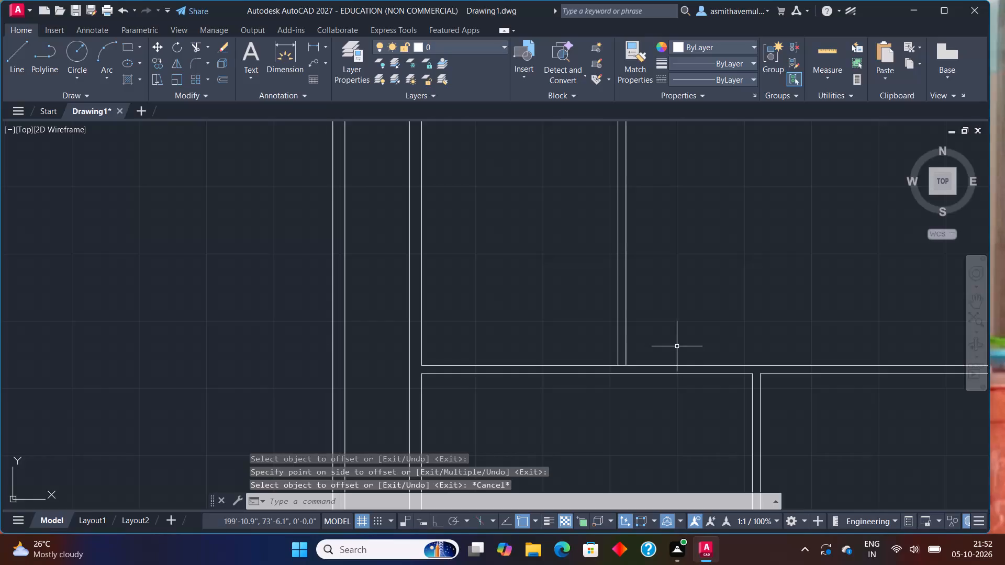
Offset the upper line of the cross partition 7'5" upward.
{"action": "key", "text": "o"}
{"action": "key", "text": "Return"}
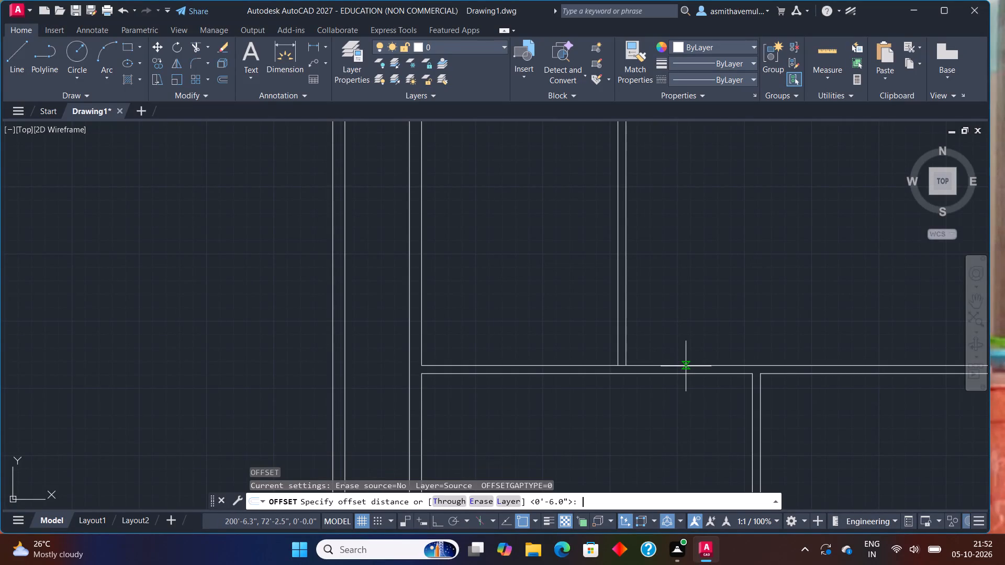
{"action": "type", "text": "7'"}
{"action": "key", "text": "5"}
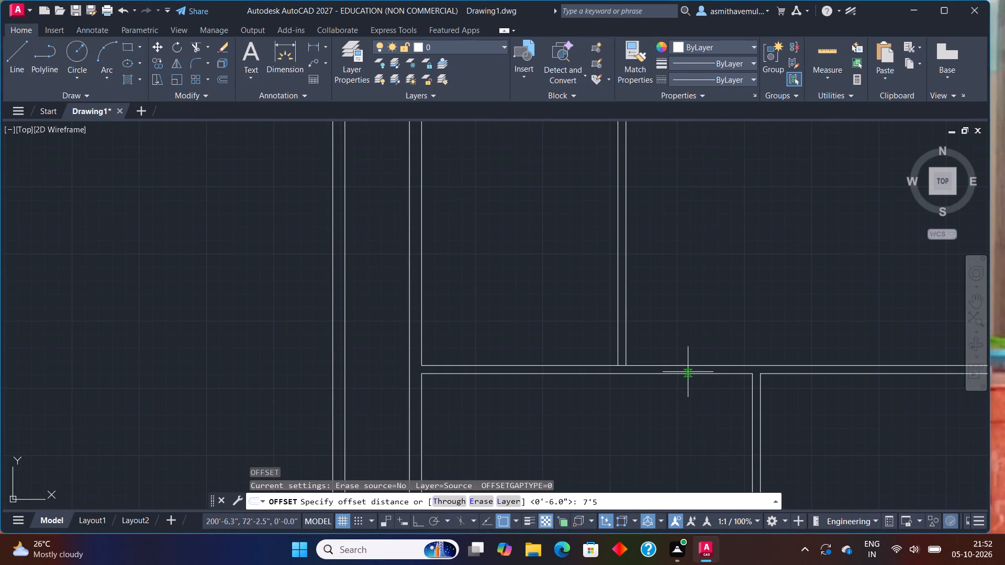
{"action": "key", "text": "shift+quotedbl"}
{"action": "key", "text": "Return"}
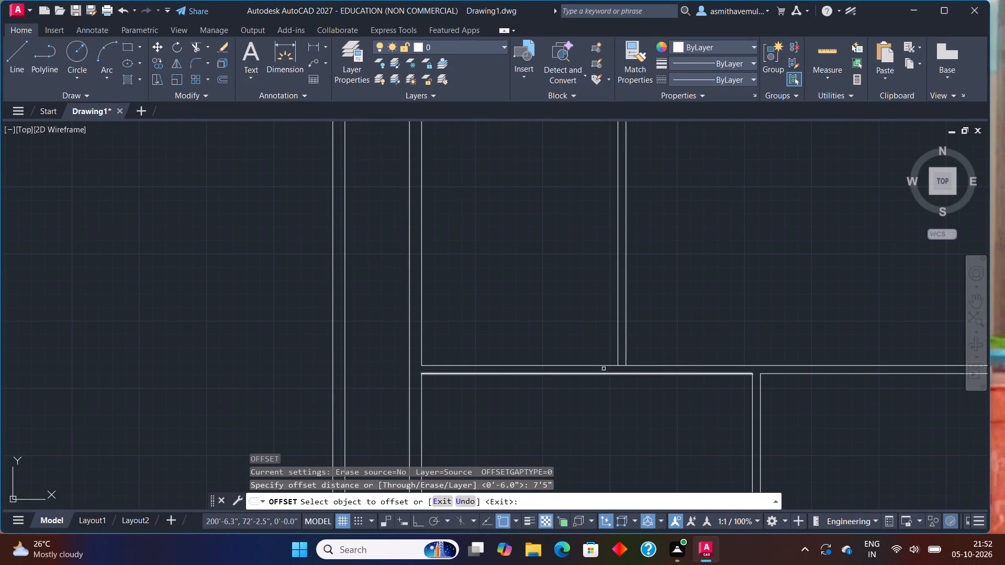
{"action": "left_click", "coordinate": [606, 364]}
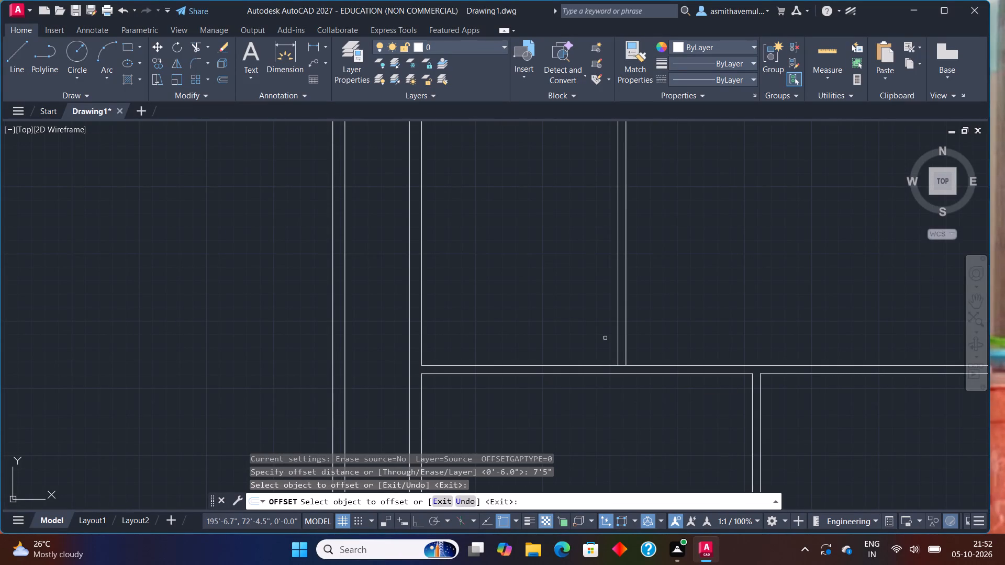
{"action": "left_click", "coordinate": [598, 366]}
{"action": "left_click", "coordinate": [616, 314]}
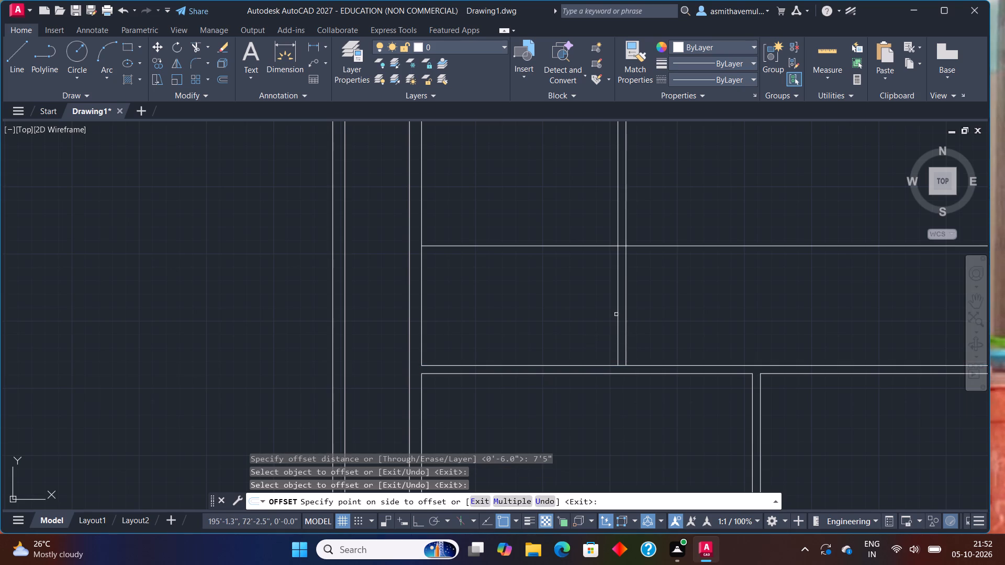
{"action": "key", "text": "Escape"}
Offset the new horizontal line 6" upward to give the partition its thickness.
{"action": "key", "text": "o"}
{"action": "key", "text": "Return"}
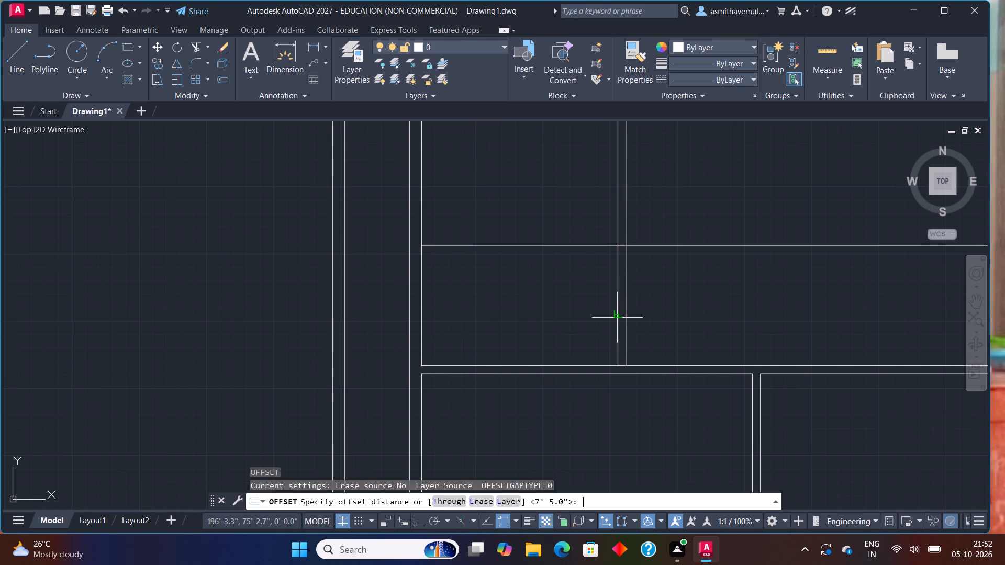
{"action": "key", "text": "6"}
{"action": "key", "text": "shift+quotedbl"}
{"action": "key", "text": "Return"}
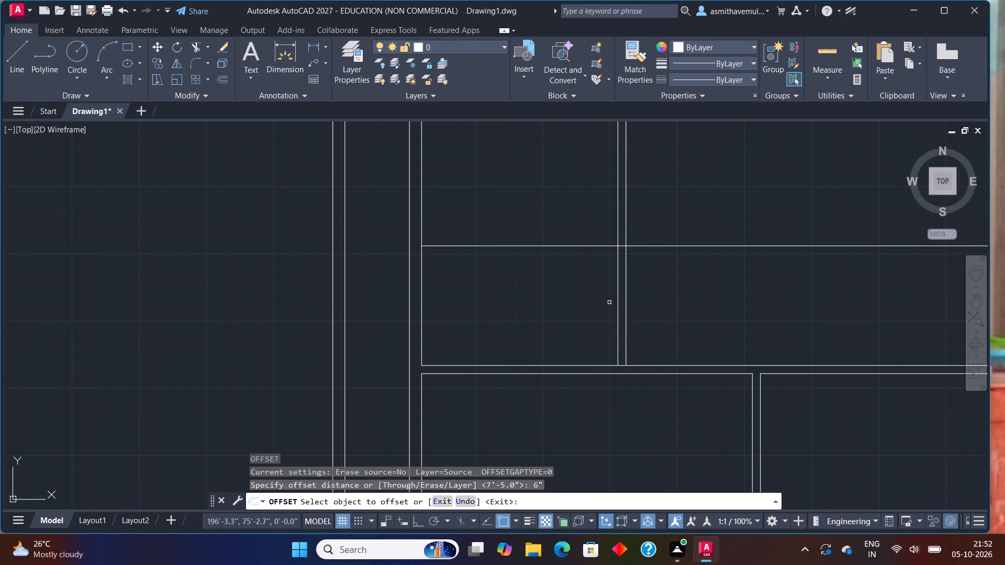
{"action": "left_click", "coordinate": [583, 245]}
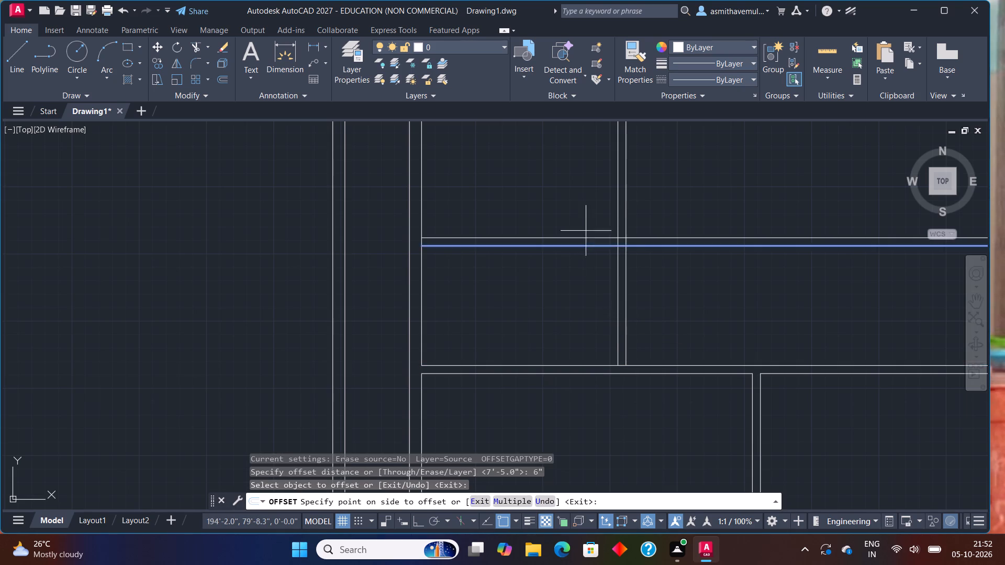
{"action": "left_click", "coordinate": [590, 216]}
{"action": "key", "text": "Escape"}
Trim the new horizontal and vertical partition lines beyond and inside their crossing to form a clean upper-right room corner.
{"action": "type", "text": "TR"}
{"action": "key", "text": "i"}
{"action": "key", "text": "m"}
{"action": "key", "text": "Return"}
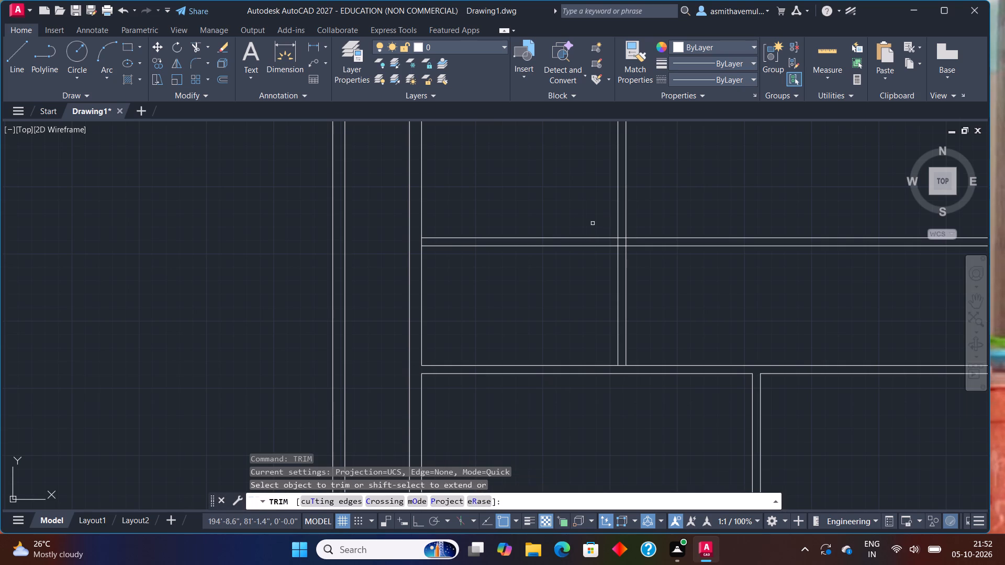
{"action": "left_click_drag", "start_coordinate": [650, 221], "coordinate": [609, 212]}
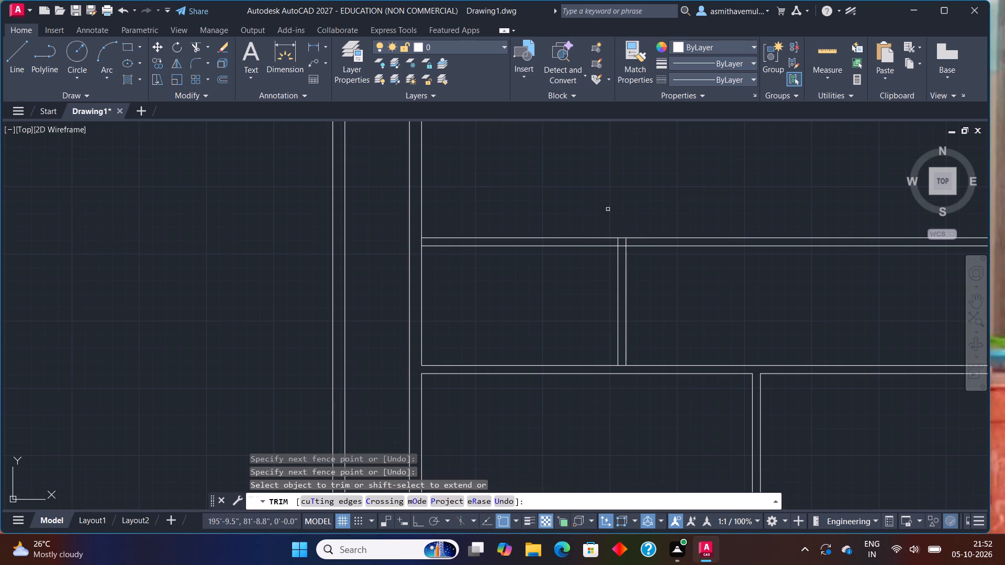
{"action": "left_click_drag", "start_coordinate": [657, 306], "coordinate": [747, 143]}
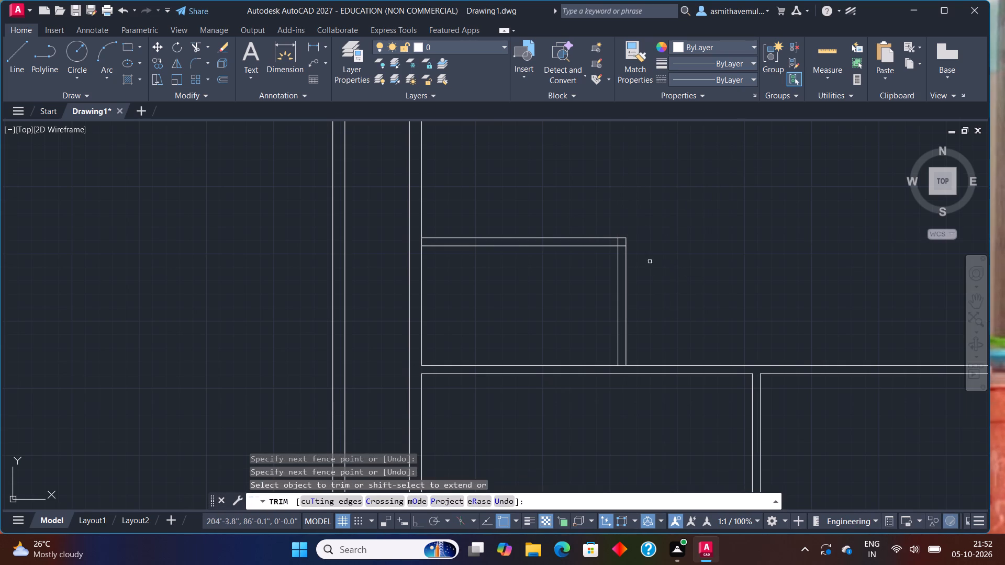
{"action": "scroll", "coordinate": [630, 290], "scroll_direction": "up", "scroll_amount": 2}
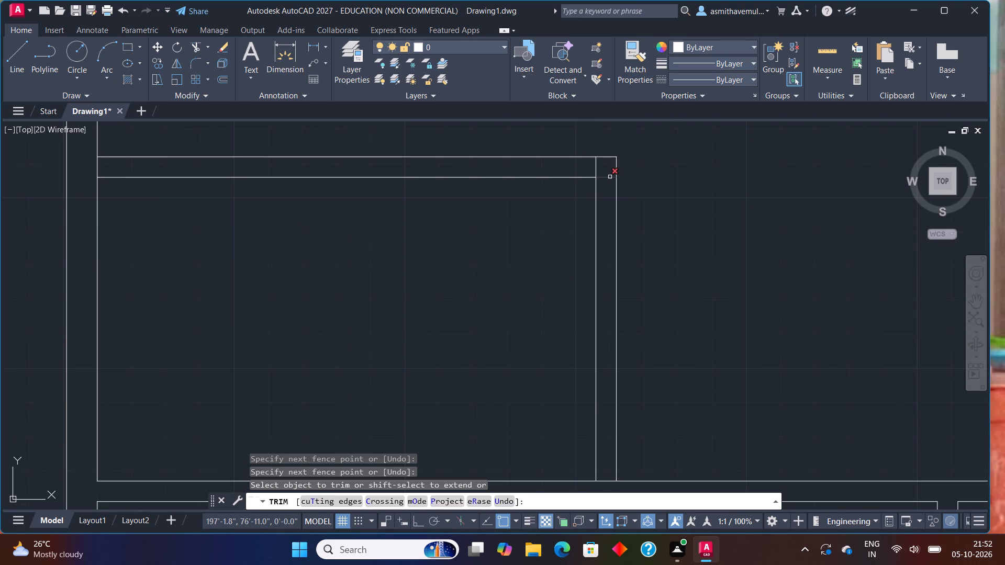
{"action": "left_click", "coordinate": [610, 177]}
{"action": "left_click_drag", "start_coordinate": [593, 163], "coordinate": [602, 167]}
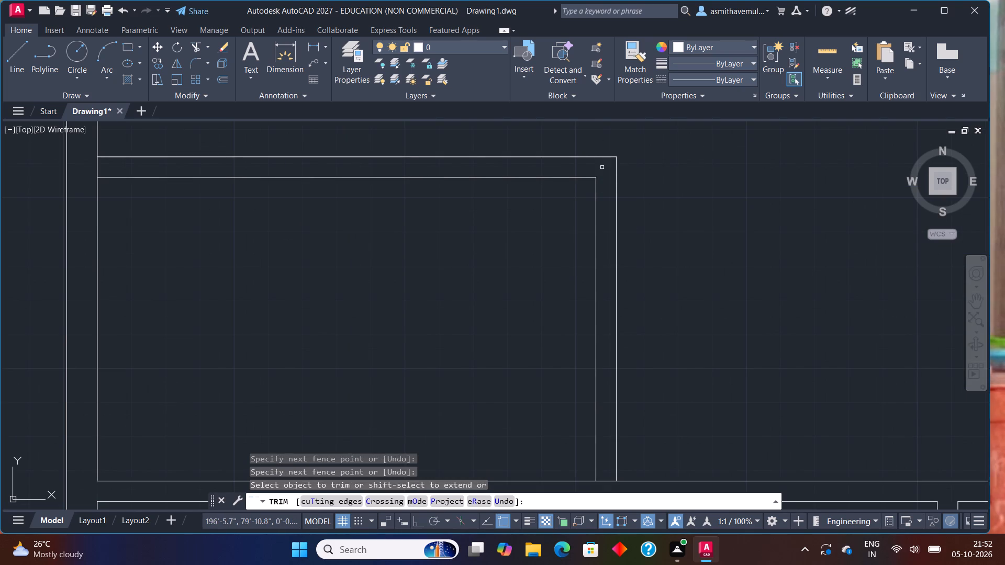
Trim the cross partition's upper line between the two faces of the small room's vertical partition.
{"action": "scroll", "coordinate": [538, 296], "scroll_direction": "down", "scroll_amount": 1}
{"action": "middle_click_drag", "start_coordinate": [529, 453], "coordinate": [580, 385]}
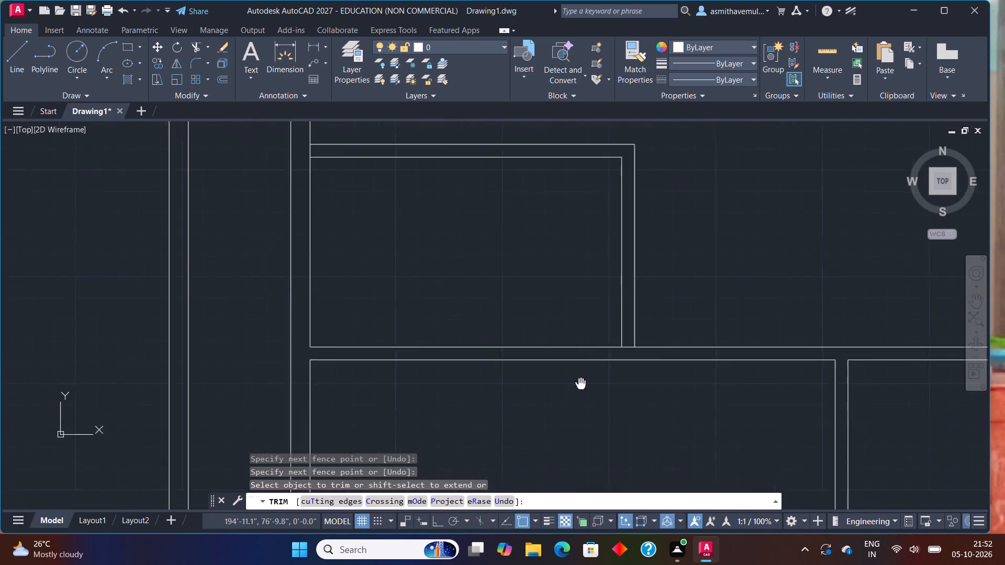
{"action": "middle_click_drag", "start_coordinate": [580, 385], "coordinate": [582, 382]}
{"action": "middle_click_drag", "start_coordinate": [608, 327], "coordinate": [605, 354]}
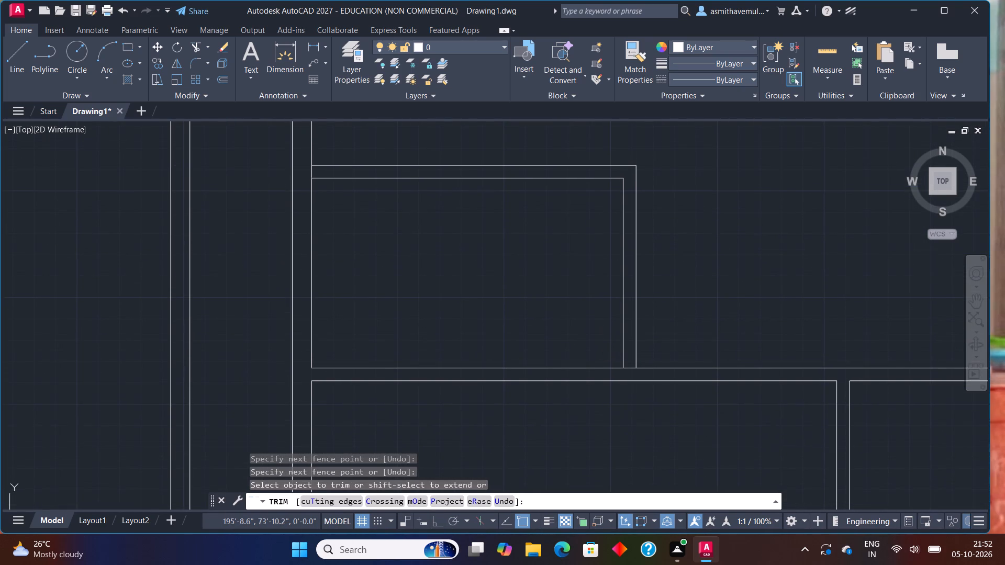
{"action": "scroll", "coordinate": [606, 354], "scroll_direction": "up", "scroll_amount": 1}
{"action": "left_click_drag", "start_coordinate": [638, 369], "coordinate": [645, 390]}
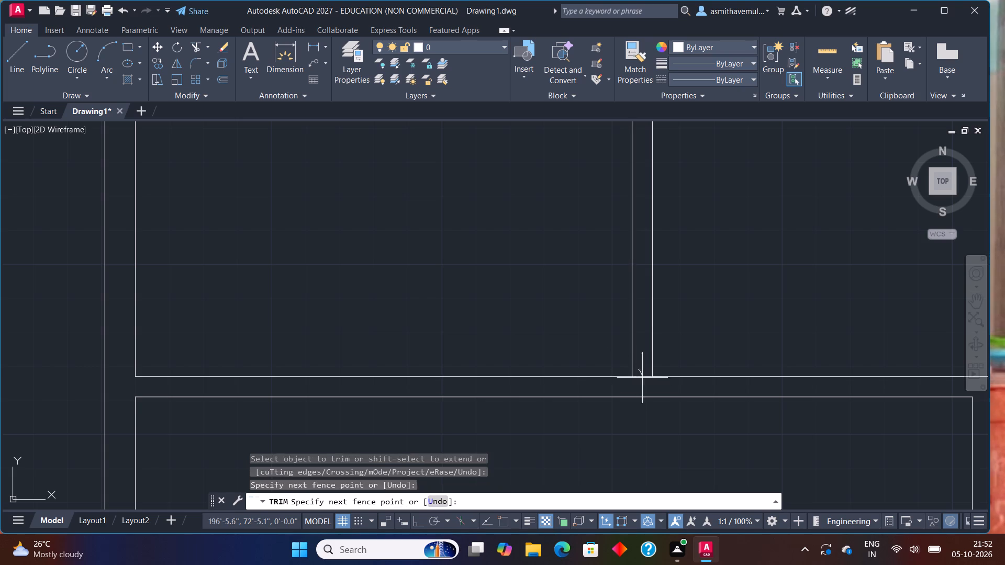
{"action": "left_click_drag", "start_coordinate": [645, 390], "coordinate": [647, 397]}
Trim the left wall's inner face line between the two lines of the small room's upper partition.
{"action": "scroll", "coordinate": [616, 318], "scroll_direction": "down", "scroll_amount": 1}
{"action": "middle_click_drag", "start_coordinate": [551, 297], "coordinate": [709, 341]}
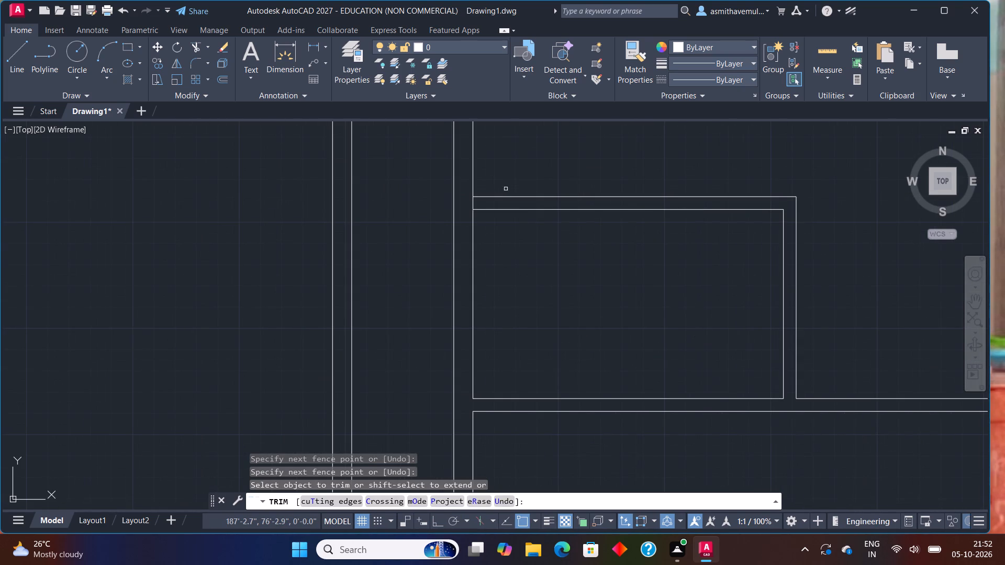
{"action": "scroll", "coordinate": [459, 180], "scroll_direction": "up", "scroll_amount": 1}
{"action": "left_click_drag", "start_coordinate": [493, 219], "coordinate": [471, 221]}
{"action": "scroll", "coordinate": [716, 303], "scroll_direction": "down", "scroll_amount": 4}
{"action": "middle_click_drag", "start_coordinate": [832, 387], "coordinate": [542, 293]}
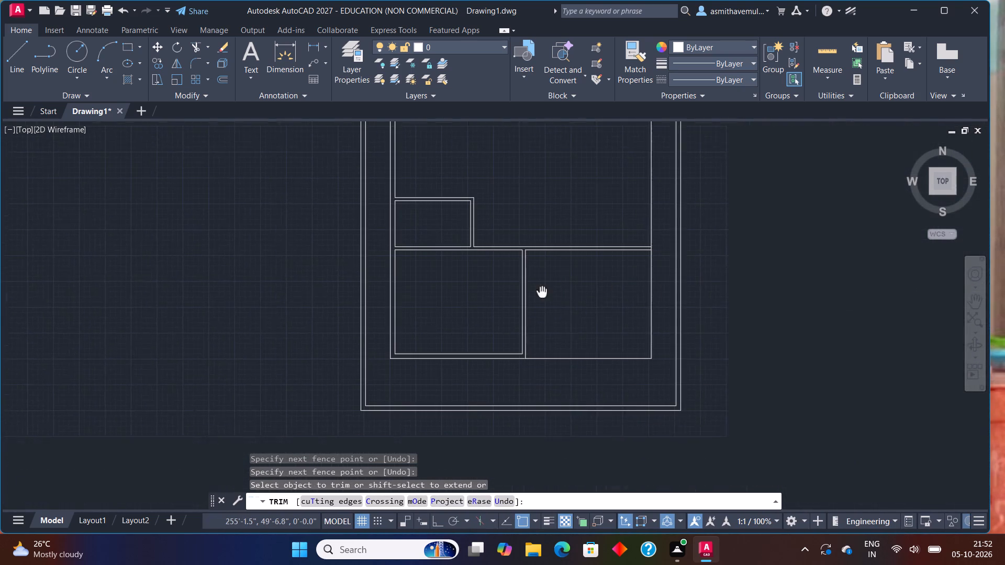
{"action": "key", "text": "Escape"}
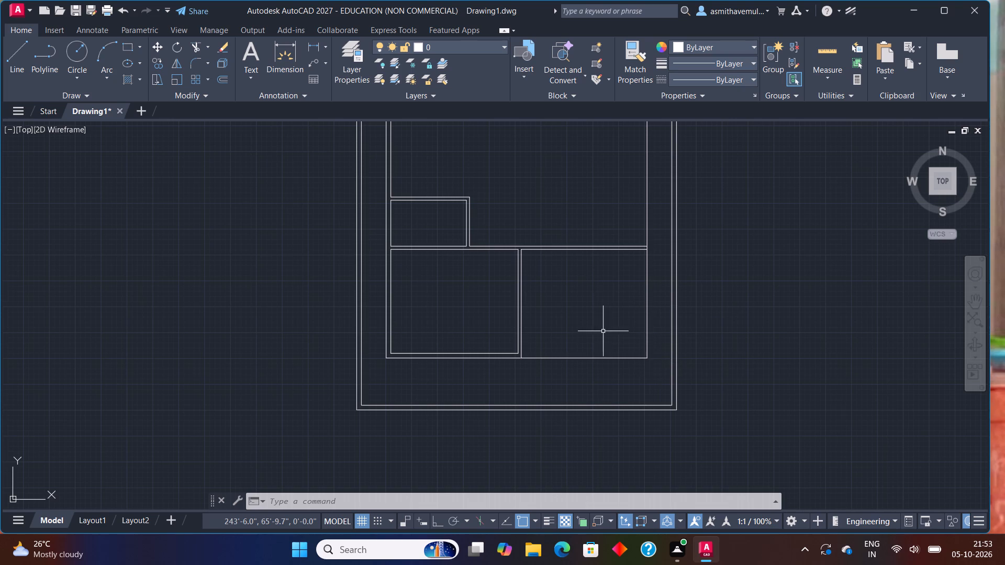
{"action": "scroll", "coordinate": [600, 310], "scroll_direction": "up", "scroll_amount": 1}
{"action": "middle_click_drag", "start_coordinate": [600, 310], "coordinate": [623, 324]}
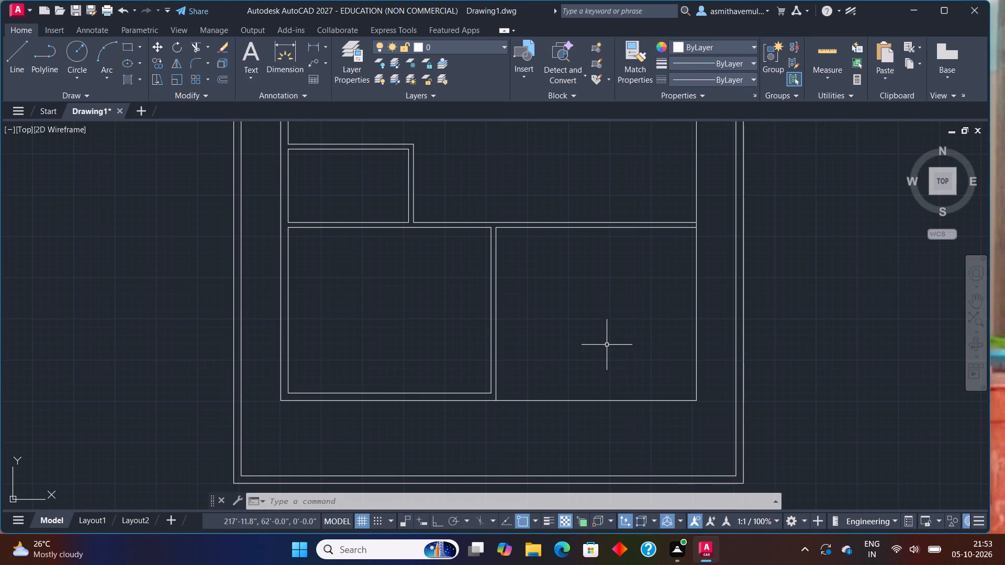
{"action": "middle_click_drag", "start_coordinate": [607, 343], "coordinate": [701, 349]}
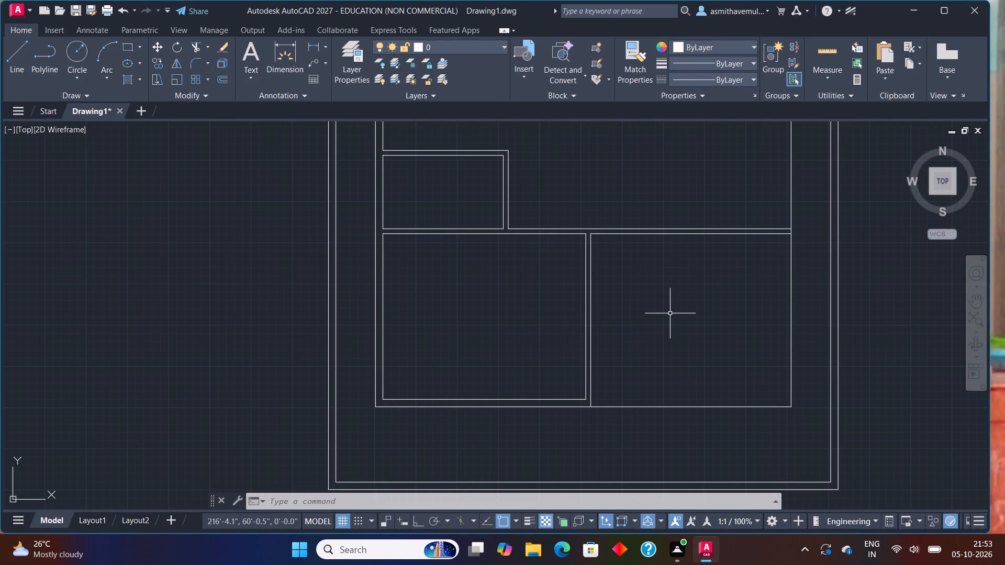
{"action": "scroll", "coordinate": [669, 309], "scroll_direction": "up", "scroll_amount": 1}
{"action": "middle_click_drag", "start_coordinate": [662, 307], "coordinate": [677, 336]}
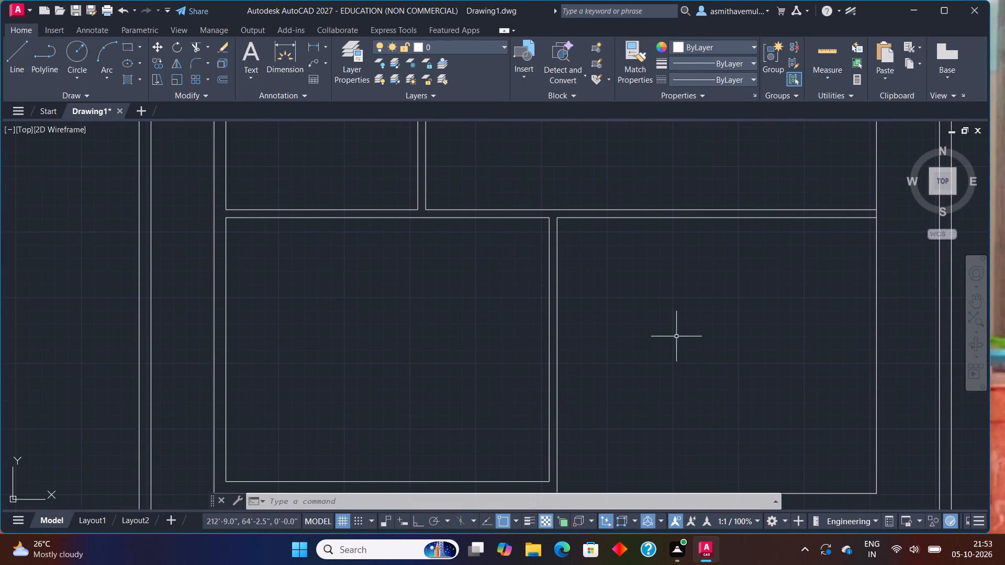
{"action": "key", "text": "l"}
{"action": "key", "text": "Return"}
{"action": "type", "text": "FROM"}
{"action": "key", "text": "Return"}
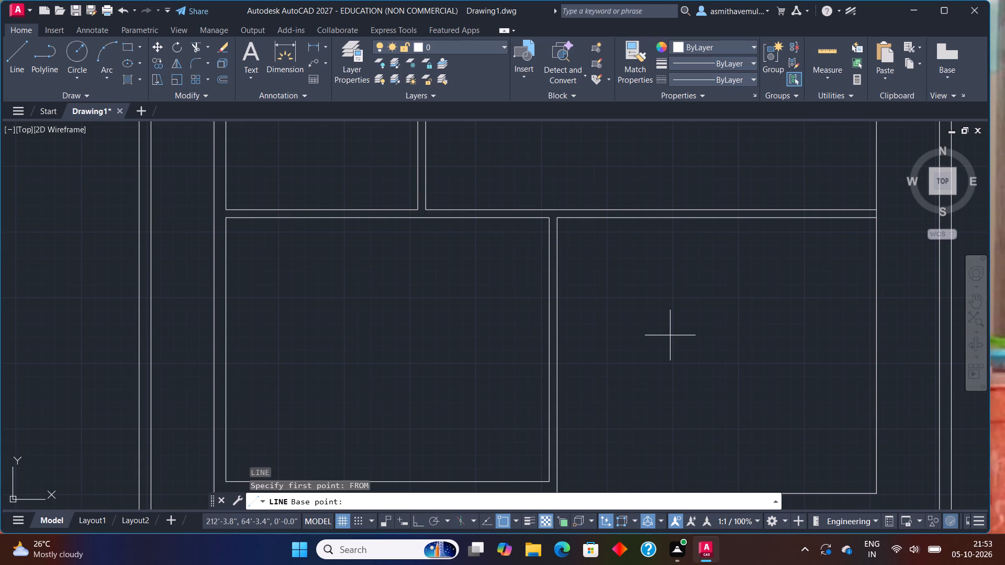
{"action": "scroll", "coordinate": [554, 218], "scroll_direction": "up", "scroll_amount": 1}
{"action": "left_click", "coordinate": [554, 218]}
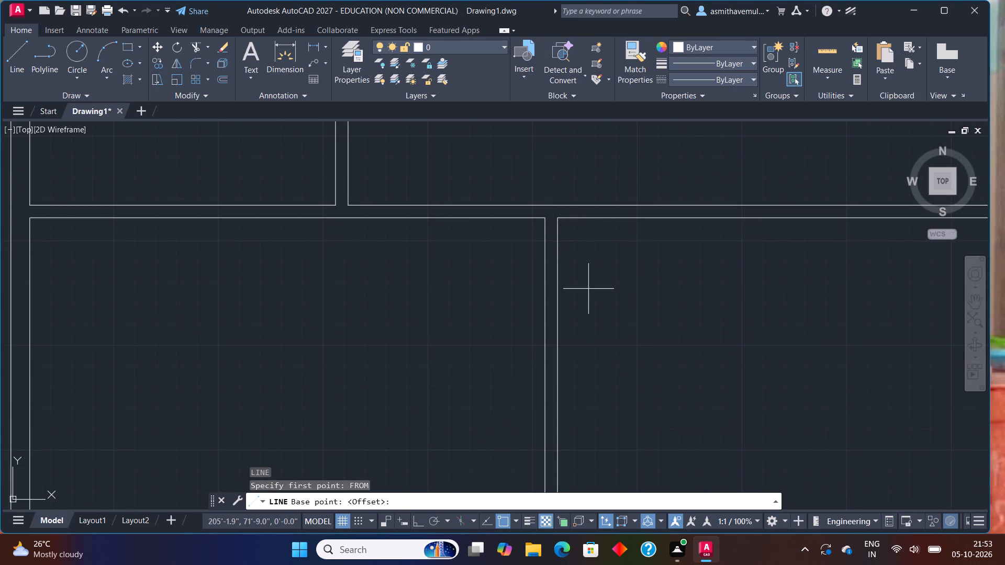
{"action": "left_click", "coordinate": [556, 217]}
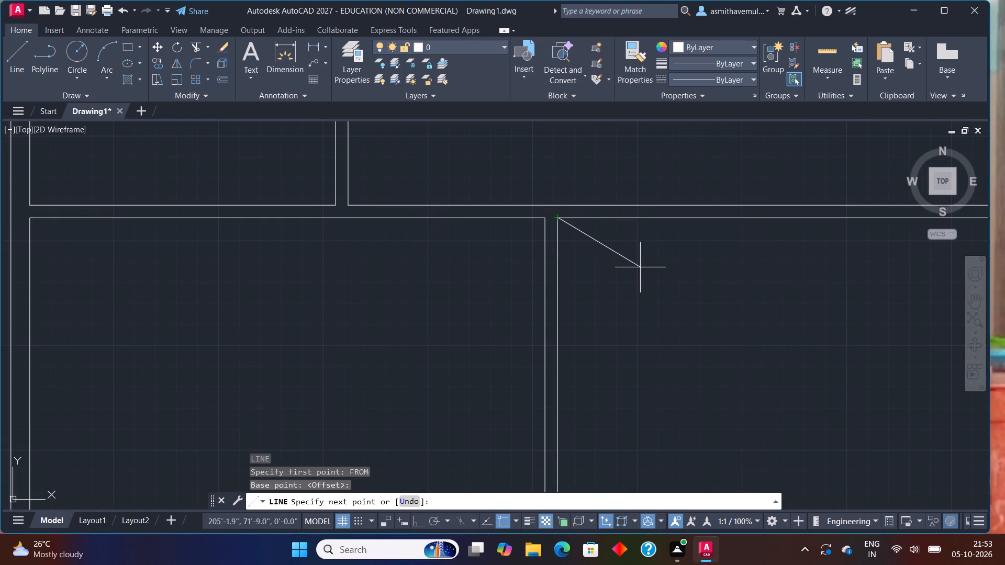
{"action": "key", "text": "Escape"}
With ortho on, draw a line across the cross partition's thickness, starting 3" right of the lower-right room's top-left corner.
{"action": "key", "text": "l"}
{"action": "key", "text": "Return"}
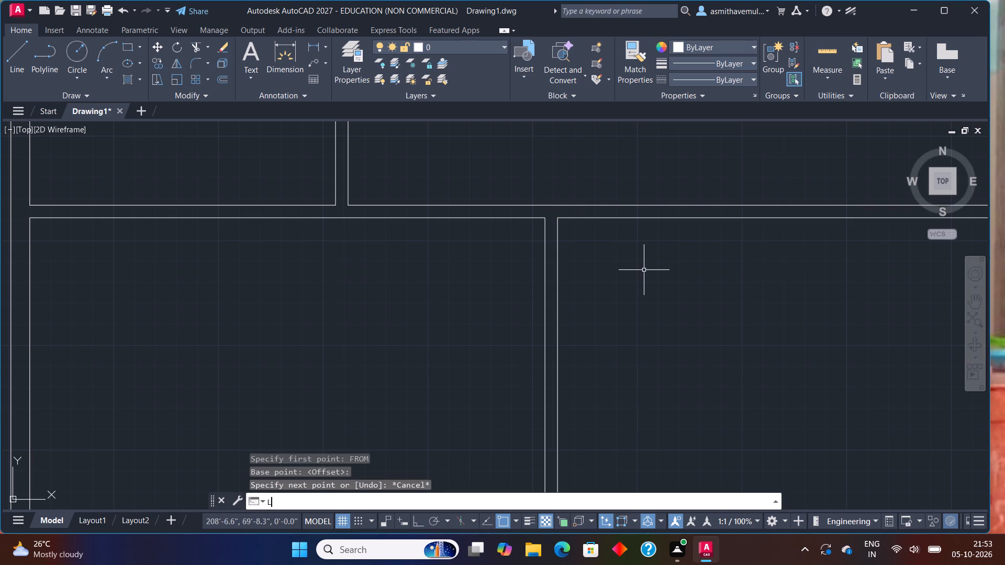
{"action": "type", "text": "FR"}
{"action": "type", "text": "OM"}
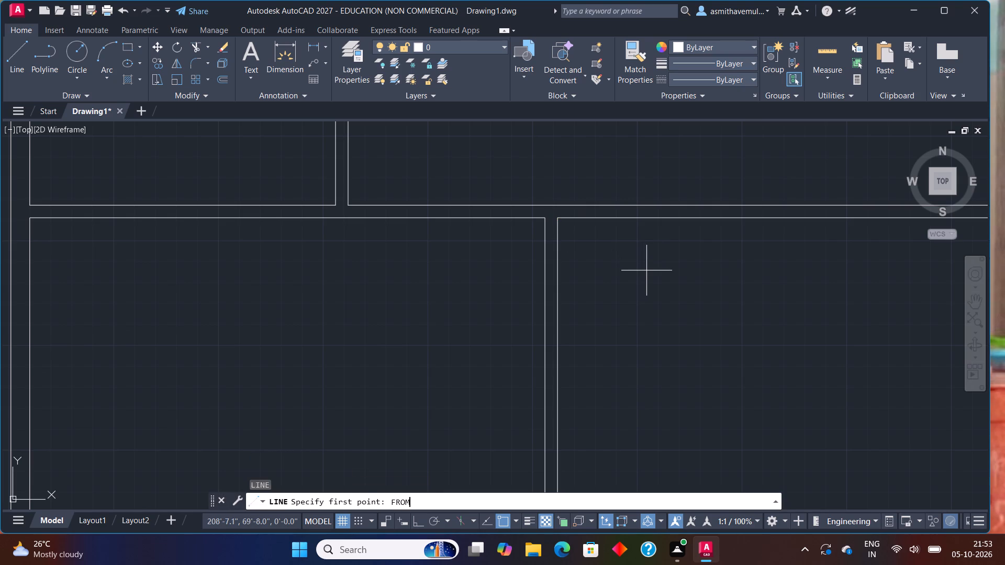
{"action": "key", "text": "Return"}
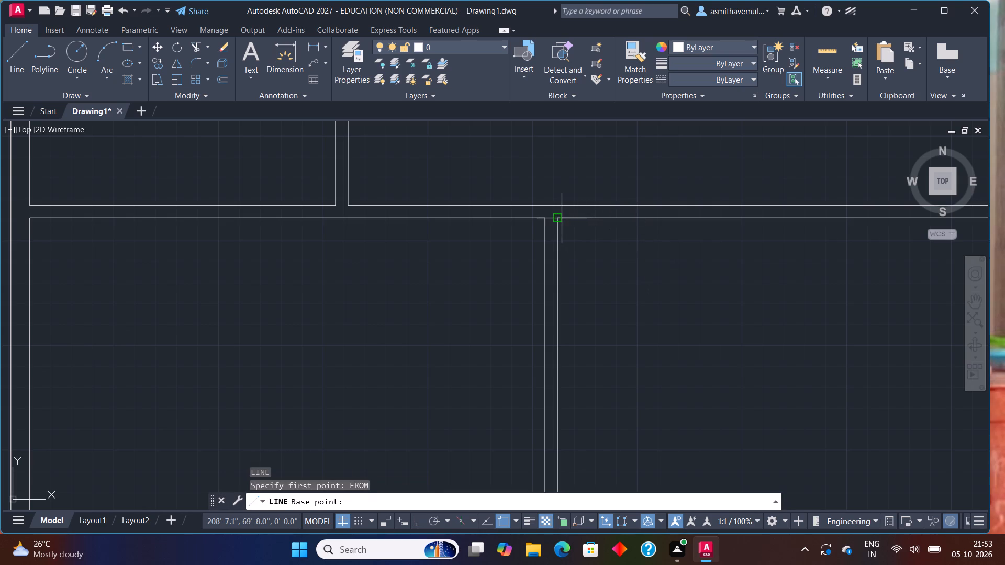
{"action": "left_click", "coordinate": [559, 220]}
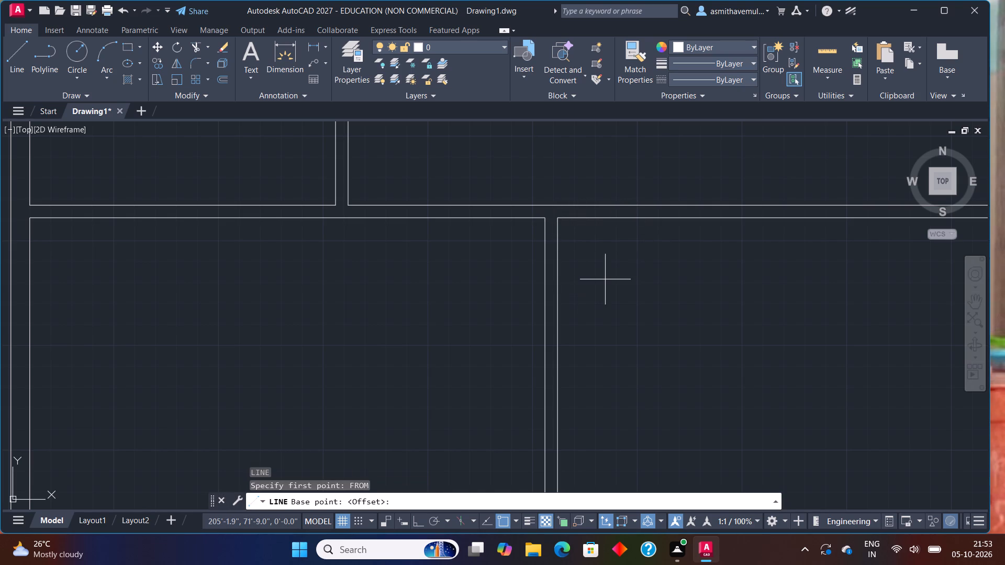
{"action": "type", "text": "@3"}
{"action": "type", "text": "\",0"}
{"action": "key", "text": "Return"}
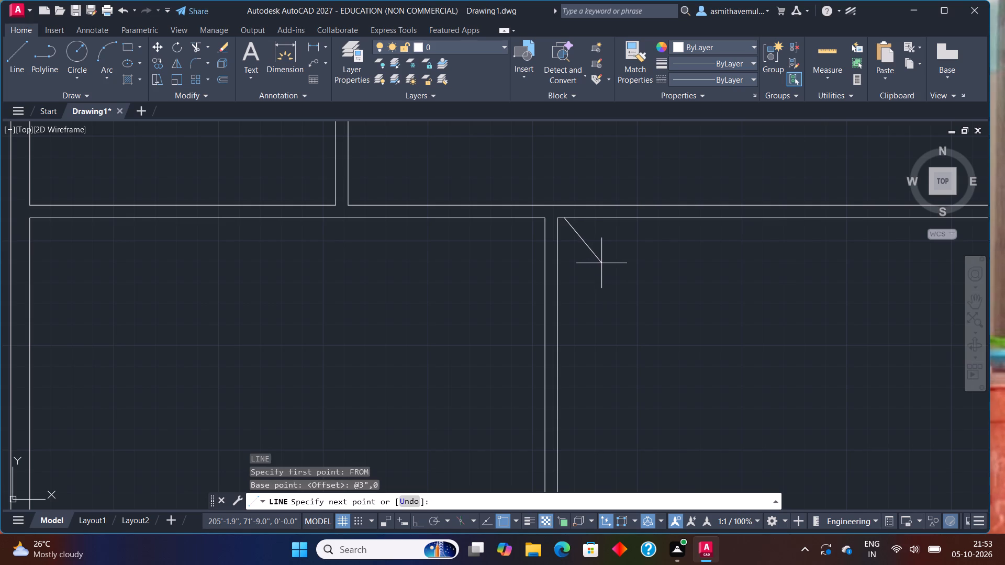
{"action": "key", "text": "F8"}
{"action": "scroll", "coordinate": [556, 198], "scroll_direction": "up", "scroll_amount": 2}
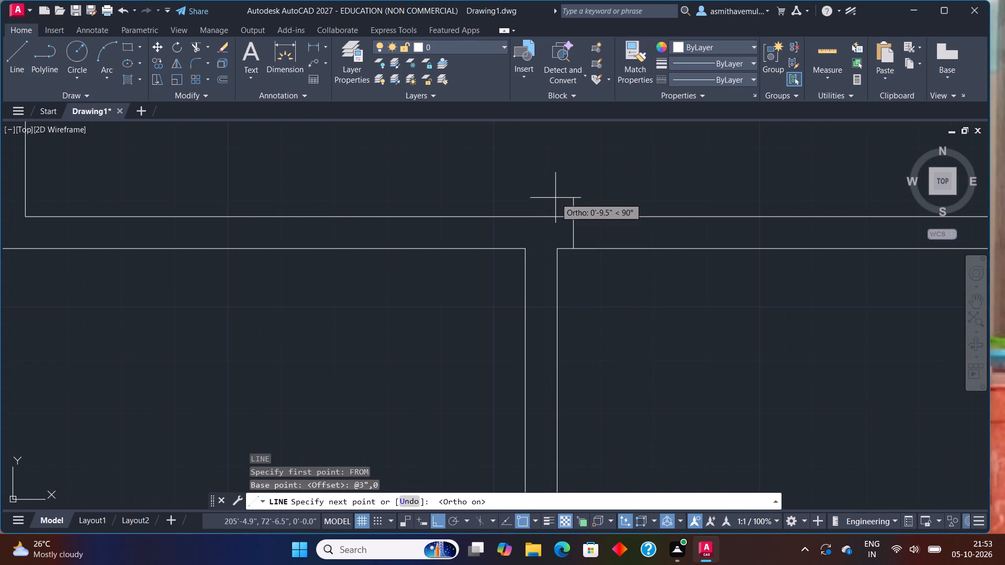
{"action": "left_click", "coordinate": [573, 216]}
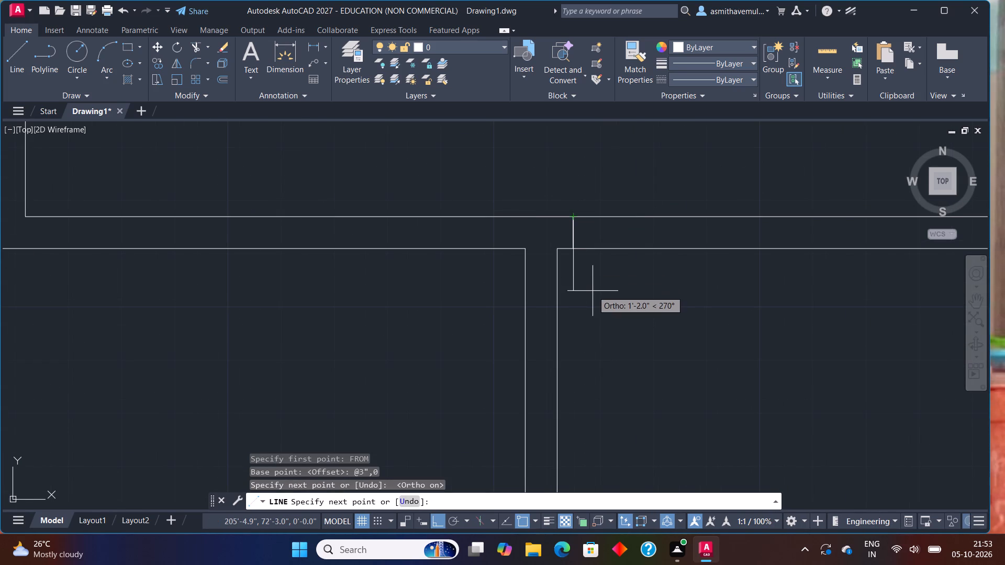
{"action": "key", "text": "Escape"}
Offset the short line across the cross partition 3" to the right to form the left door jamb.
{"action": "key", "text": "o"}
{"action": "key", "text": "Return"}
{"action": "key", "text": "3"}
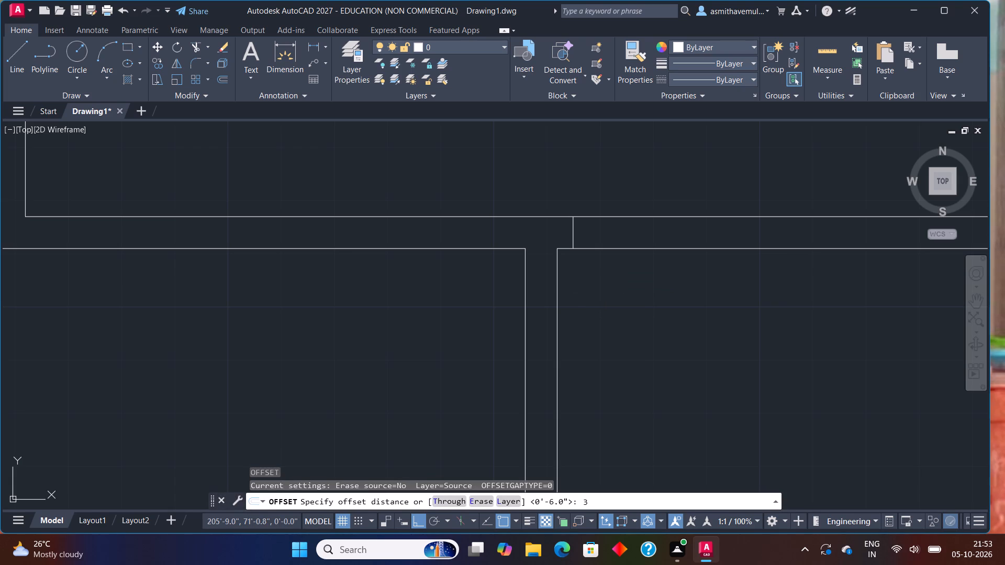
{"action": "key", "text": "shift+quotedbl"}
{"action": "key", "text": "Return"}
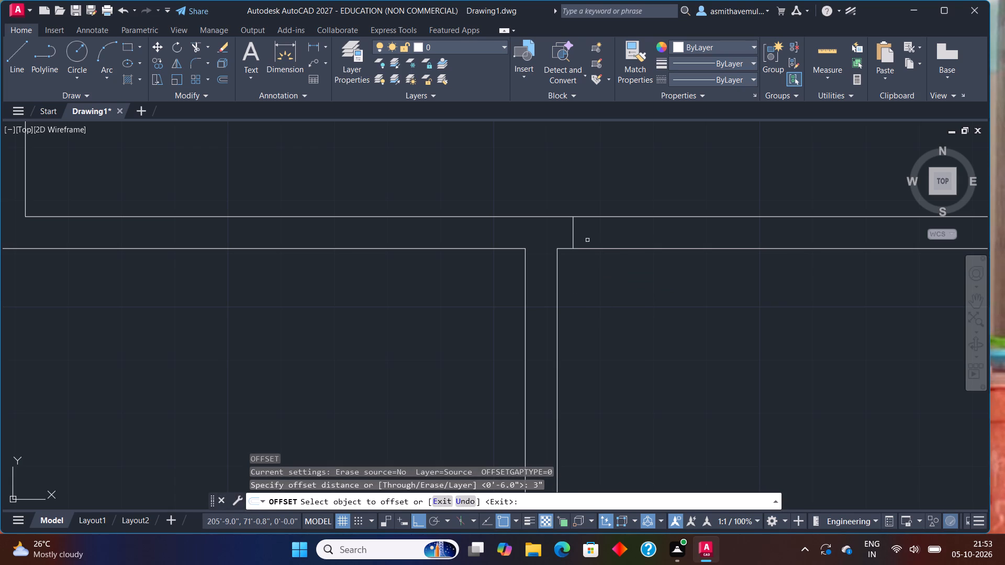
{"action": "left_click", "coordinate": [574, 229]}
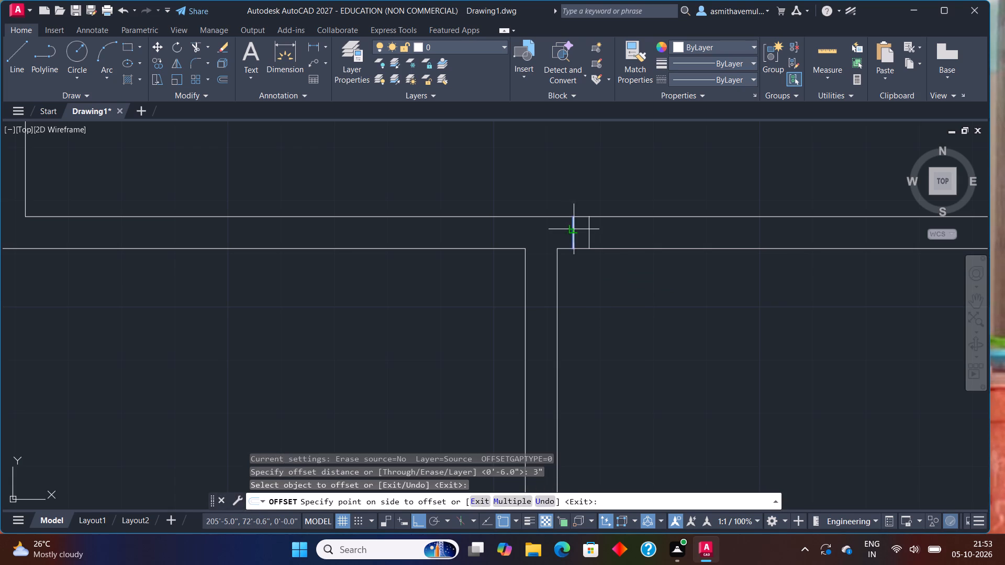
{"action": "left_click", "coordinate": [611, 231]}
{"action": "key", "text": "Escape"}
Offset the jamb's right line 3' to the right, and offset the resulting line another 3' to the right.
{"action": "key", "text": "o"}
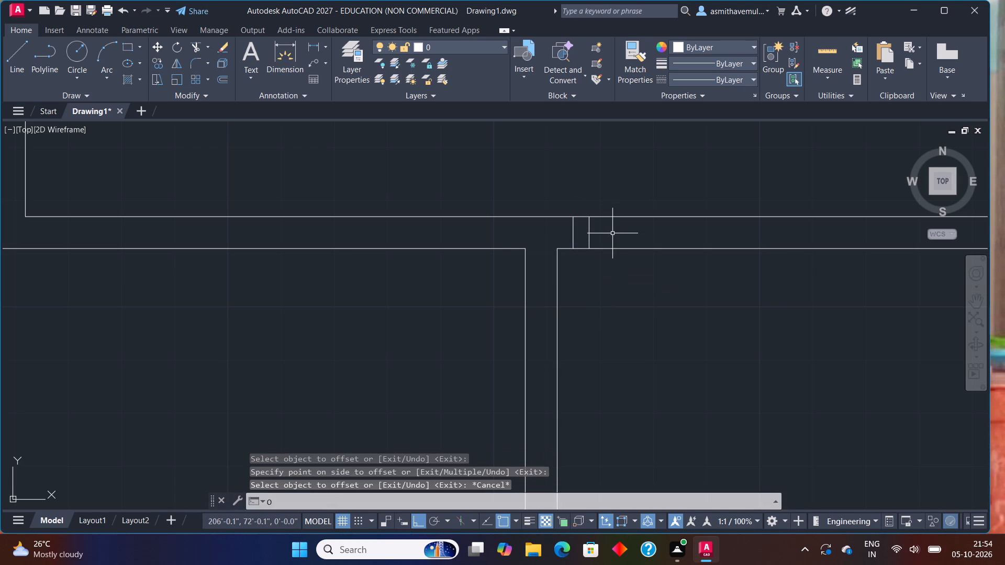
{"action": "key", "text": "Return"}
{"action": "type", "text": "3'"}
{"action": "key", "text": "Return"}
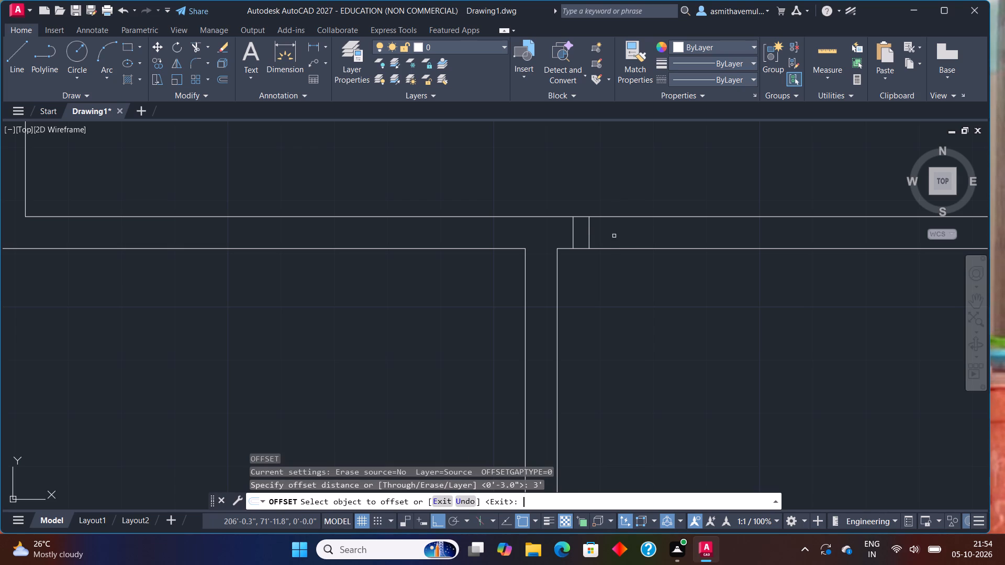
{"action": "left_click_drag", "start_coordinate": [589, 235], "coordinate": [594, 235]}
{"action": "left_click", "coordinate": [632, 235]}
{"action": "scroll", "coordinate": [699, 248], "scroll_direction": "down", "scroll_amount": 2}
{"action": "middle_click_drag", "start_coordinate": [765, 296], "coordinate": [532, 296]}
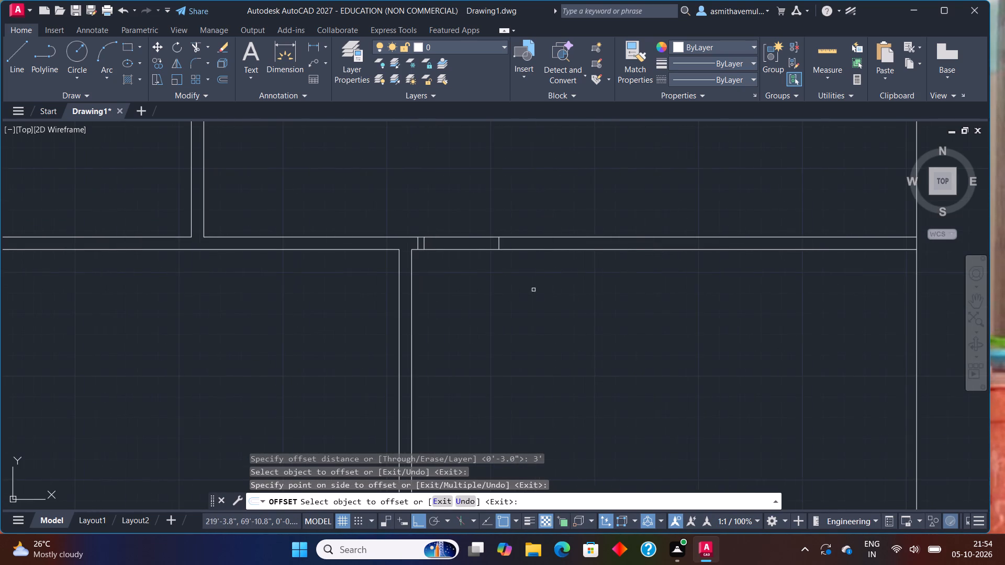
{"action": "scroll", "coordinate": [534, 280], "scroll_direction": "up", "scroll_amount": 2}
{"action": "left_click", "coordinate": [442, 185]}
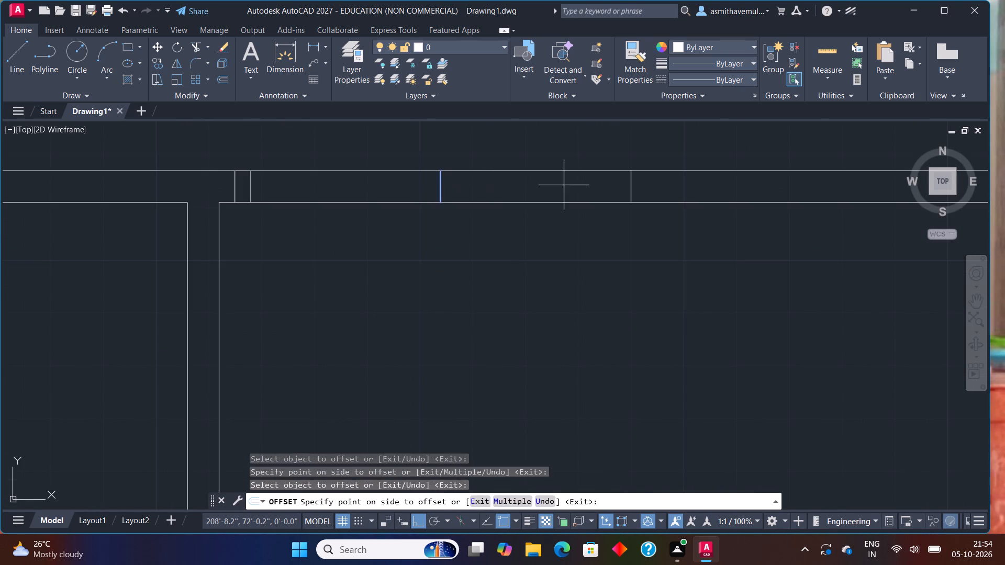
{"action": "left_click", "coordinate": [590, 185]}
{"action": "key", "text": "Escape"}
Offset the rightmost line across the cross partition 3" to the right to form the right door jamb.
{"action": "key", "text": "o"}
{"action": "key", "text": "Return"}
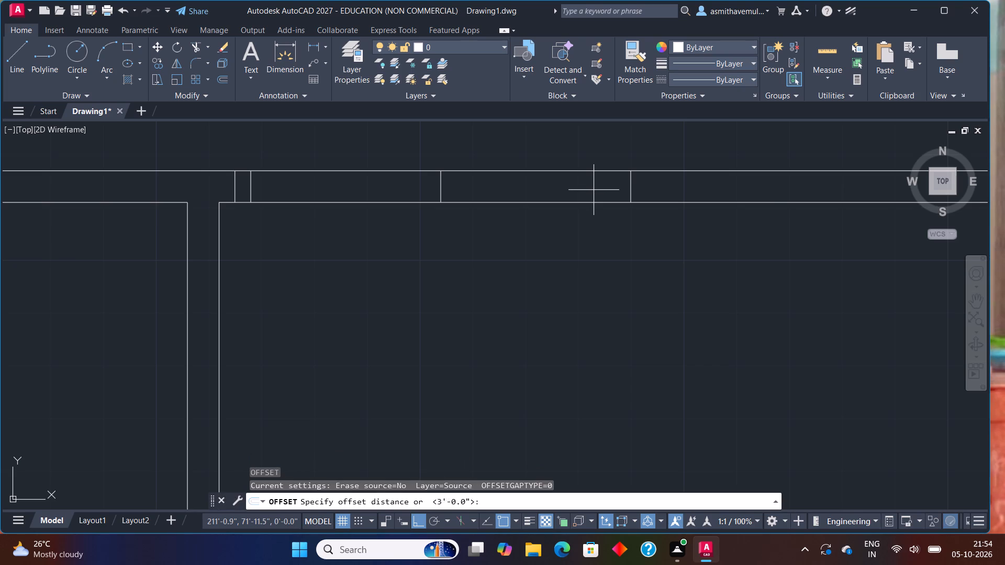
{"action": "key", "text": "3"}
{"action": "key", "text": "shift+quotedbl"}
{"action": "key", "text": "Return"}
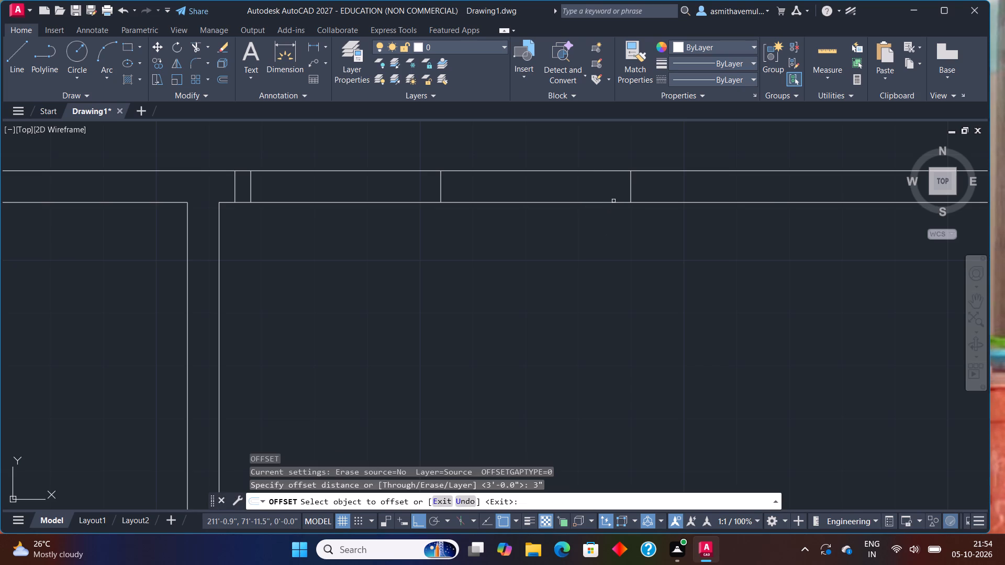
{"action": "left_click", "coordinate": [630, 193]}
{"action": "left_click", "coordinate": [642, 191]}
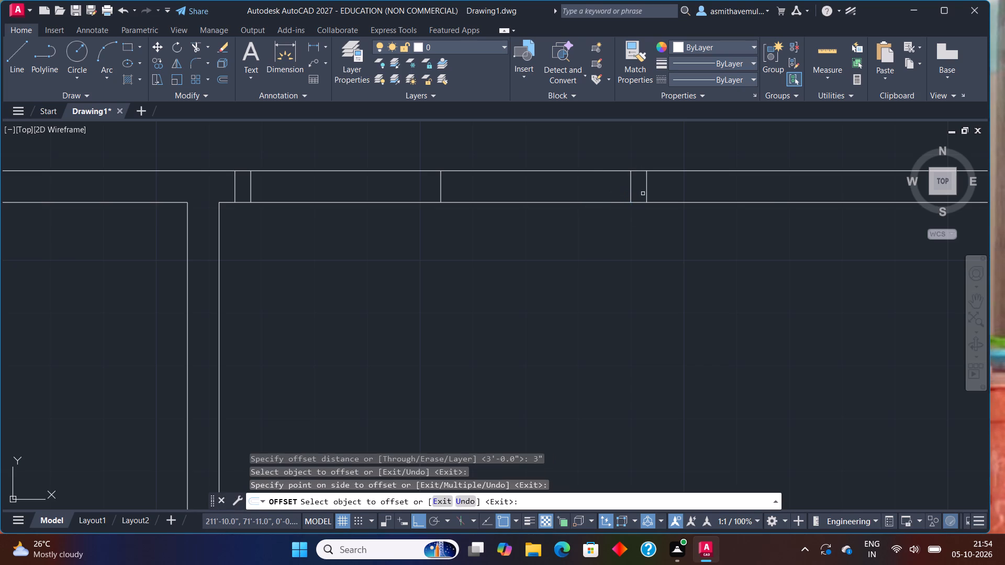
{"action": "key", "text": "Escape"}
Trim both faces of the cross partition between the two jambs to open the double doorway.
{"action": "type", "text": "TRIM"}
{"action": "key", "text": "Return"}
{"action": "left_click_drag", "start_coordinate": [599, 155], "coordinate": [596, 282]}
{"action": "left_click_drag", "start_coordinate": [366, 138], "coordinate": [359, 269]}
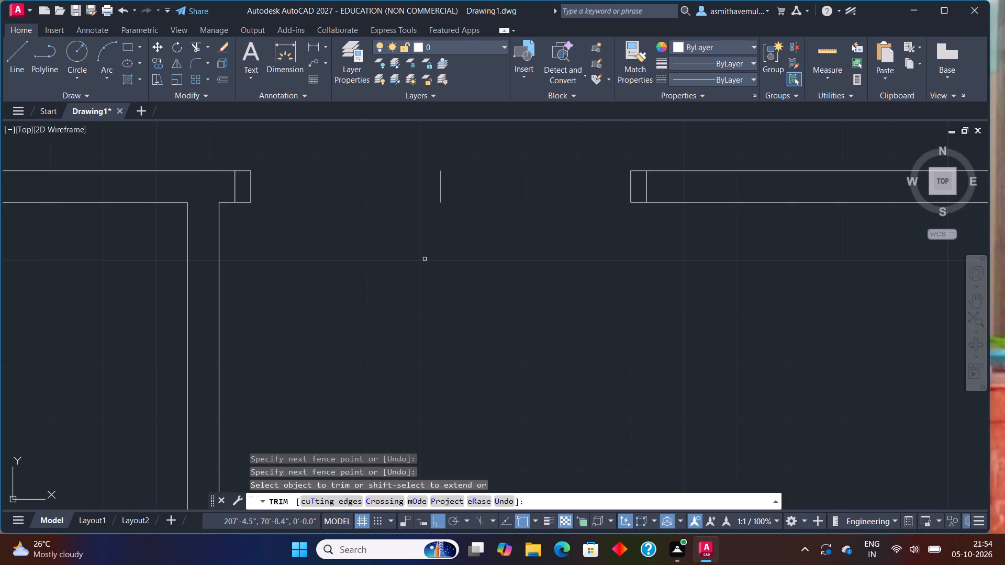
{"action": "key", "text": "Escape"}
Draw a 3" by 3' rectangle as the left door leaf, upward and rightward from the left jamb's upper inner corner.
{"action": "scroll", "coordinate": [425, 259], "scroll_direction": "down", "scroll_amount": 2}
{"action": "middle_click_drag", "start_coordinate": [556, 269], "coordinate": [670, 440]}
{"action": "scroll", "coordinate": [542, 388], "scroll_direction": "up", "scroll_amount": 1}
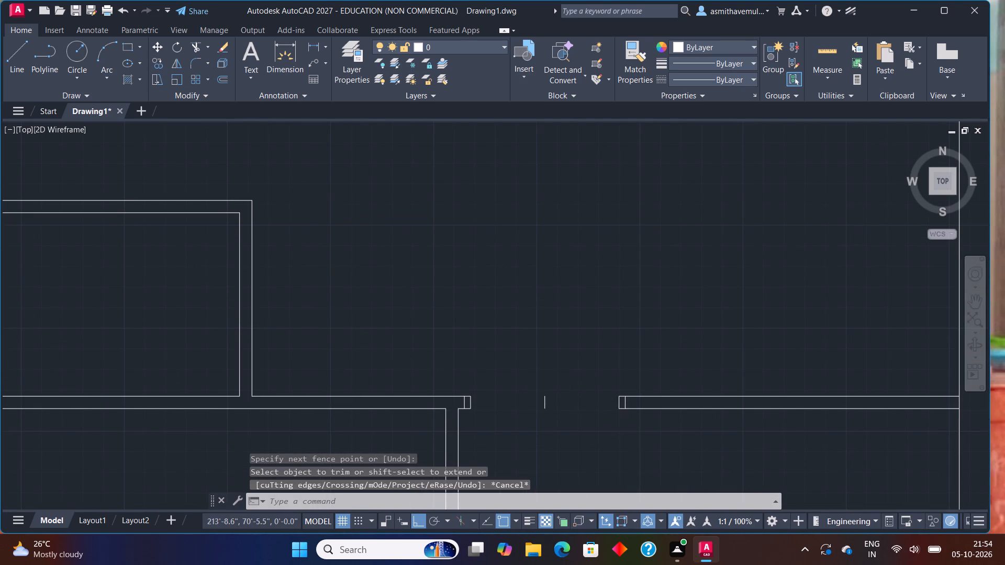
{"action": "type", "text": "RE"}
{"action": "key", "text": "c"}
{"action": "key", "text": "Return"}
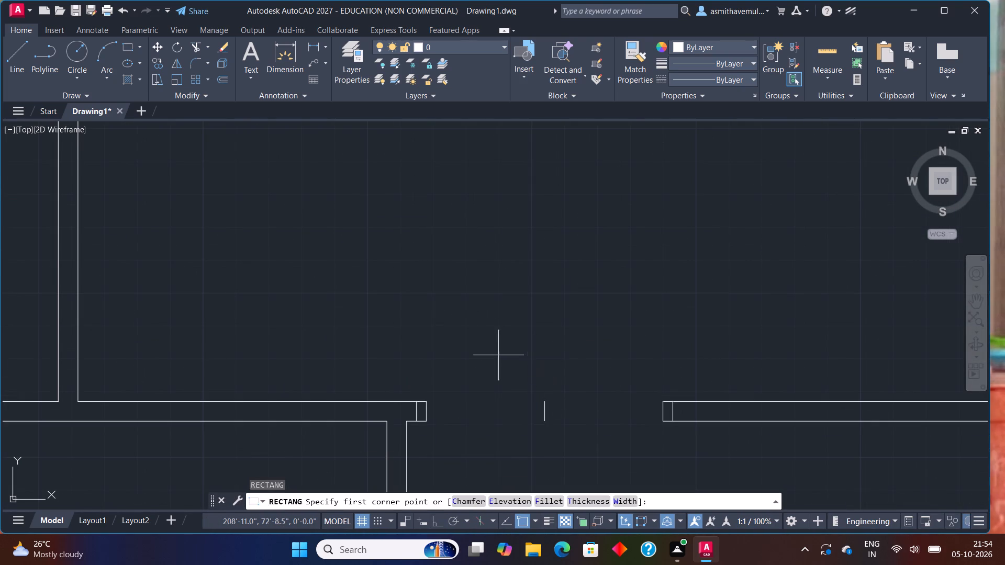
{"action": "left_click", "coordinate": [426, 400]}
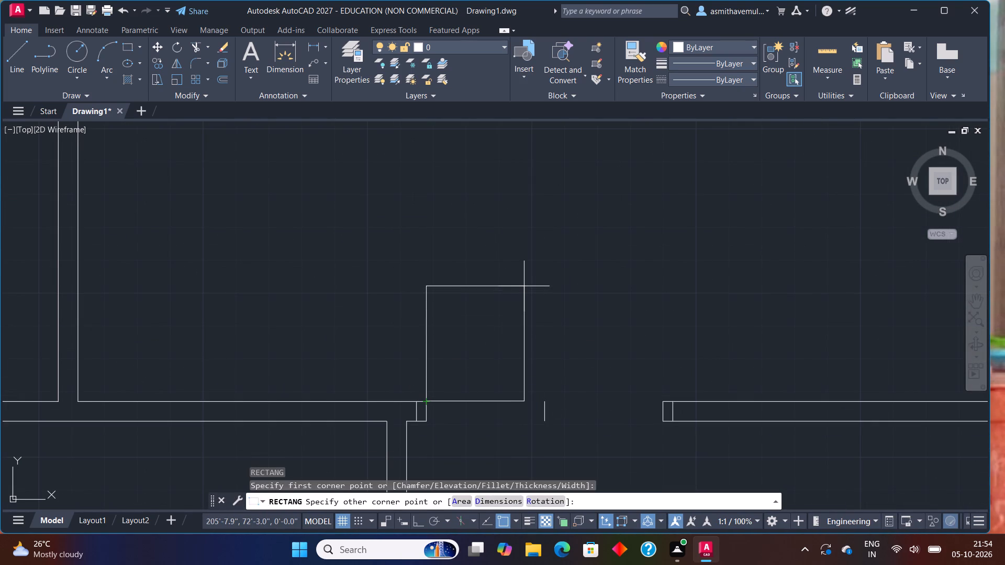
{"action": "key", "text": "d"}
{"action": "key", "text": "Return"}
{"action": "key", "text": "3"}
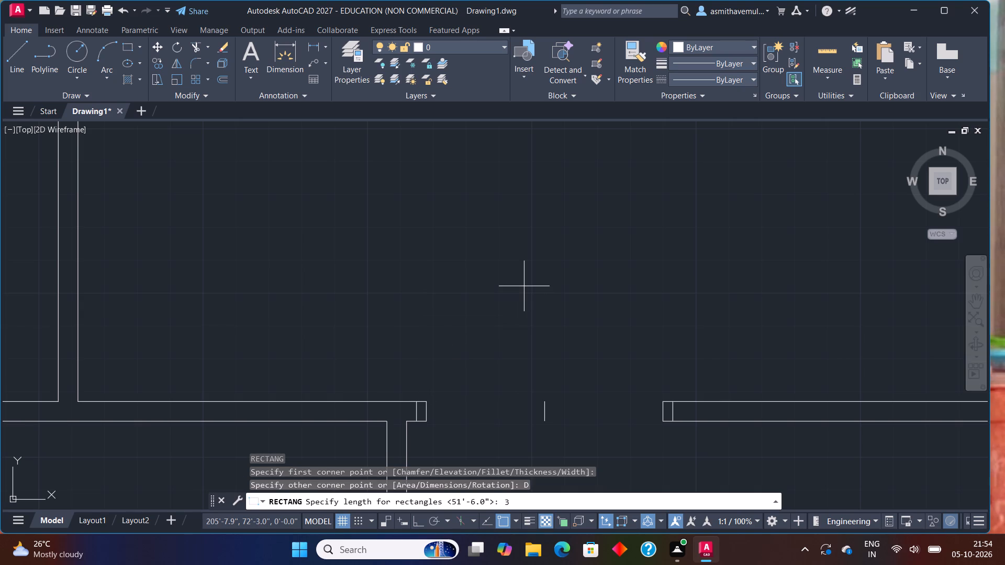
{"action": "key", "text": "shift+quotedbl"}
{"action": "key", "text": "Return"}
{"action": "type", "text": "3'"}
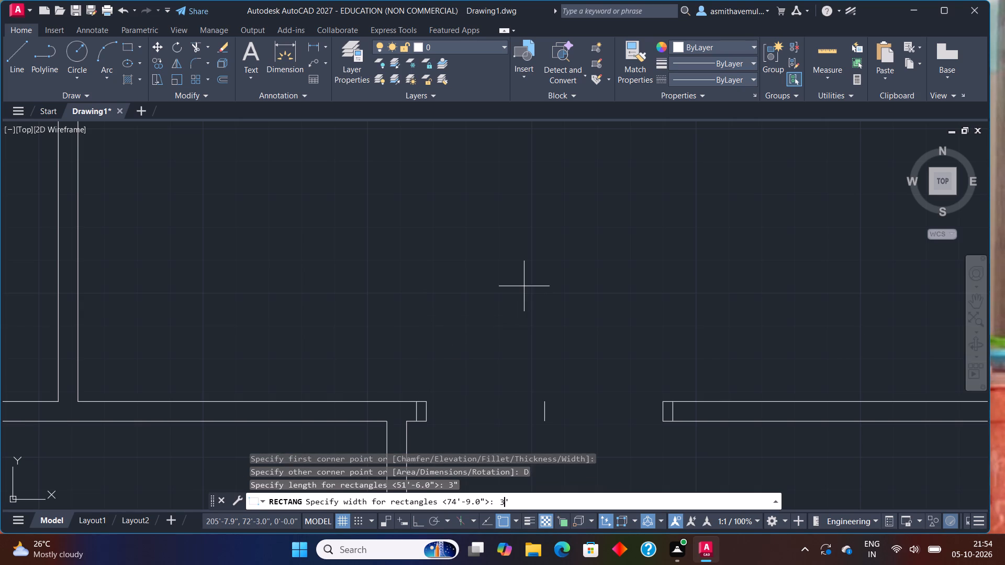
{"action": "key", "text": "Return"}
{"action": "left_click", "coordinate": [524, 286]}
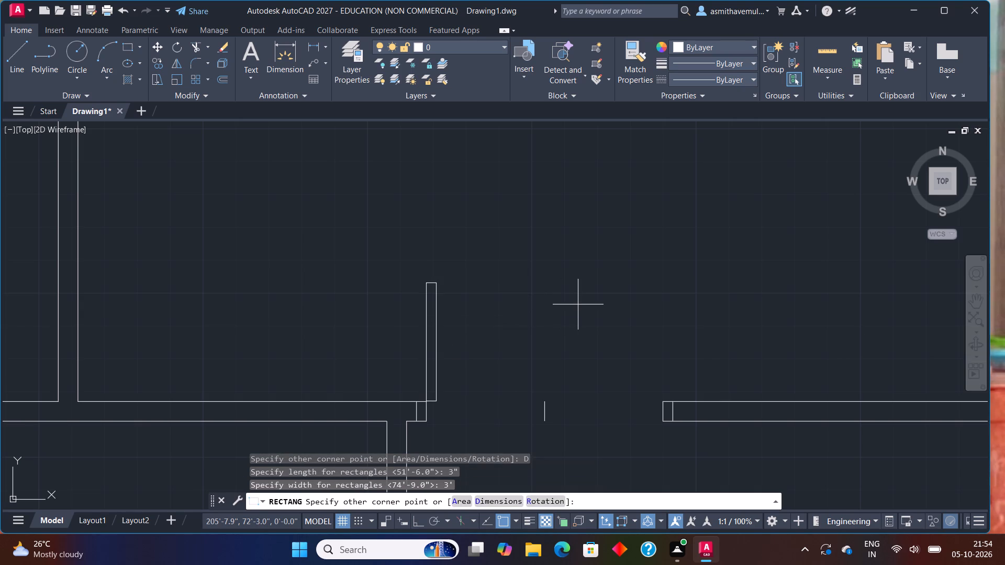
{"action": "type", "text": "ARC"}
{"action": "key", "text": "Return"}
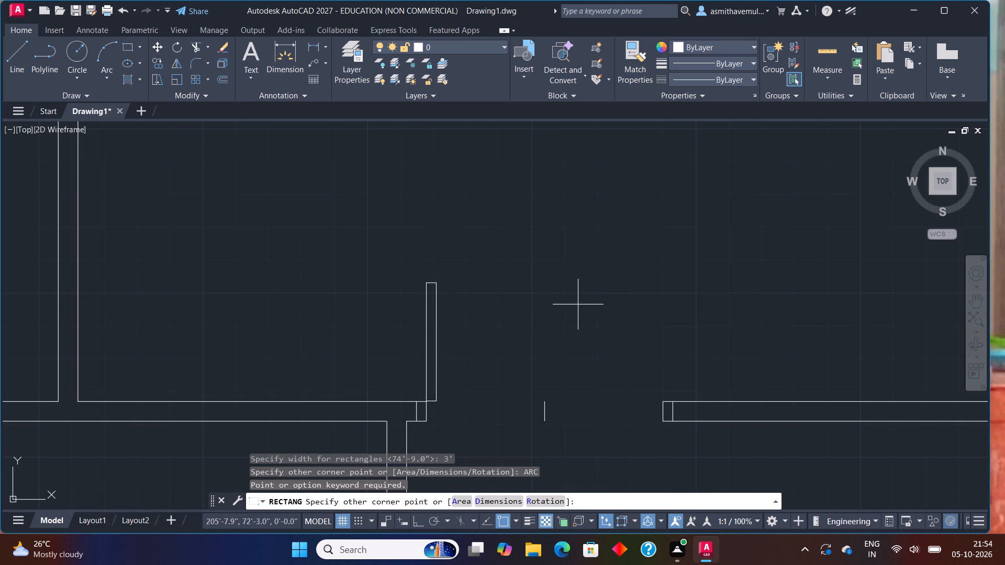
{"action": "scroll", "coordinate": [427, 268], "scroll_direction": "up", "scroll_amount": 2}
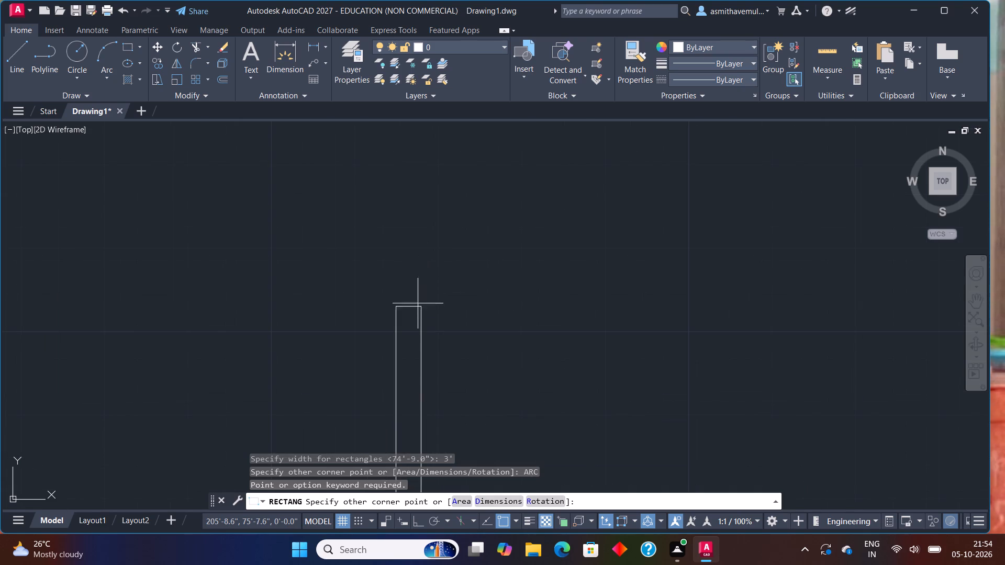
{"action": "left_click", "coordinate": [485, 315]}
Draw a three-point arc through the left leaf's two top corners, ending at the upper end of the doorway's centre line.
{"action": "scroll", "coordinate": [598, 352], "scroll_direction": "down", "scroll_amount": 2}
{"action": "middle_click_drag", "start_coordinate": [591, 360], "coordinate": [622, 277]}
{"action": "key", "text": "a"}
{"action": "key", "text": "r"}
{"action": "key", "text": "c"}
{"action": "key", "text": "Return"}
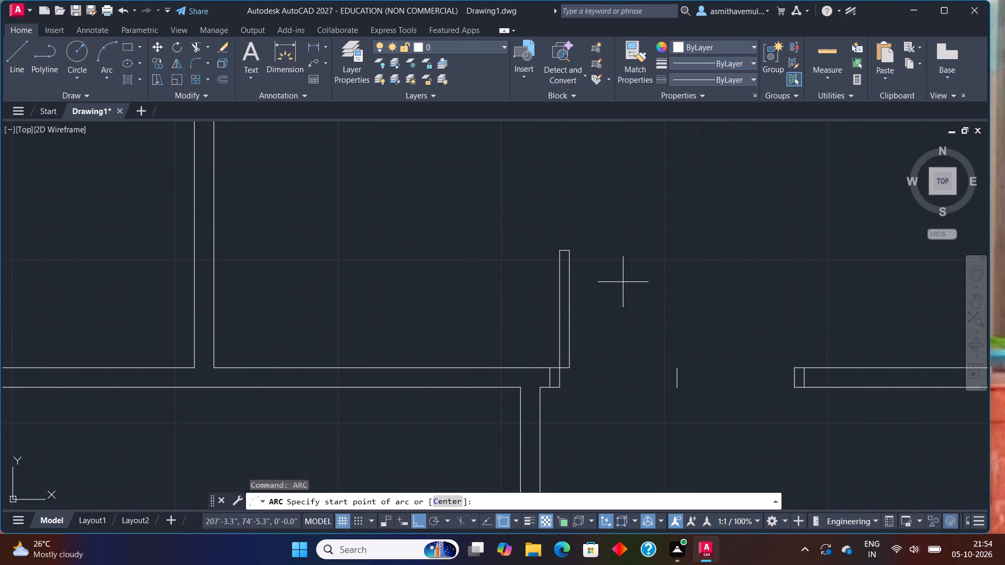
{"action": "scroll", "coordinate": [588, 275], "scroll_direction": "up", "scroll_amount": 1}
{"action": "scroll", "coordinate": [555, 240], "scroll_direction": "up", "scroll_amount": 1}
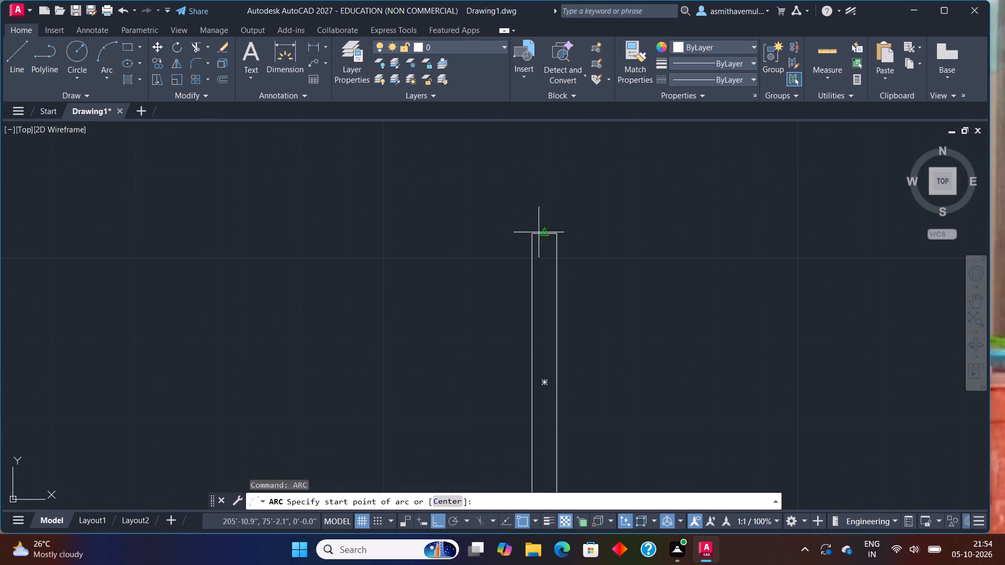
{"action": "left_click", "coordinate": [529, 232]}
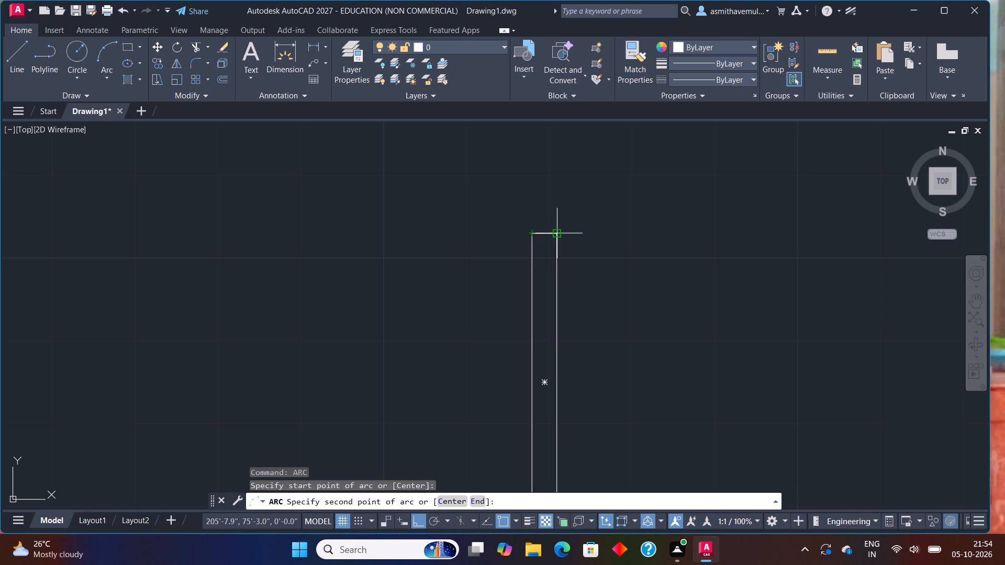
{"action": "left_click", "coordinate": [558, 234]}
{"action": "scroll", "coordinate": [658, 352], "scroll_direction": "down", "scroll_amount": 1}
{"action": "middle_click_drag", "start_coordinate": [674, 391], "coordinate": [601, 310]}
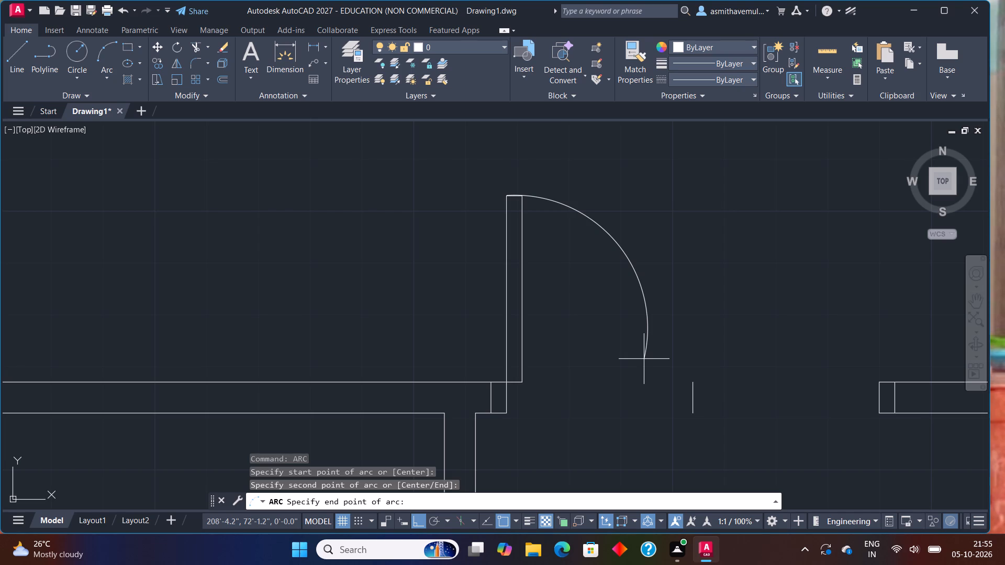
{"action": "left_click", "coordinate": [691, 382]}
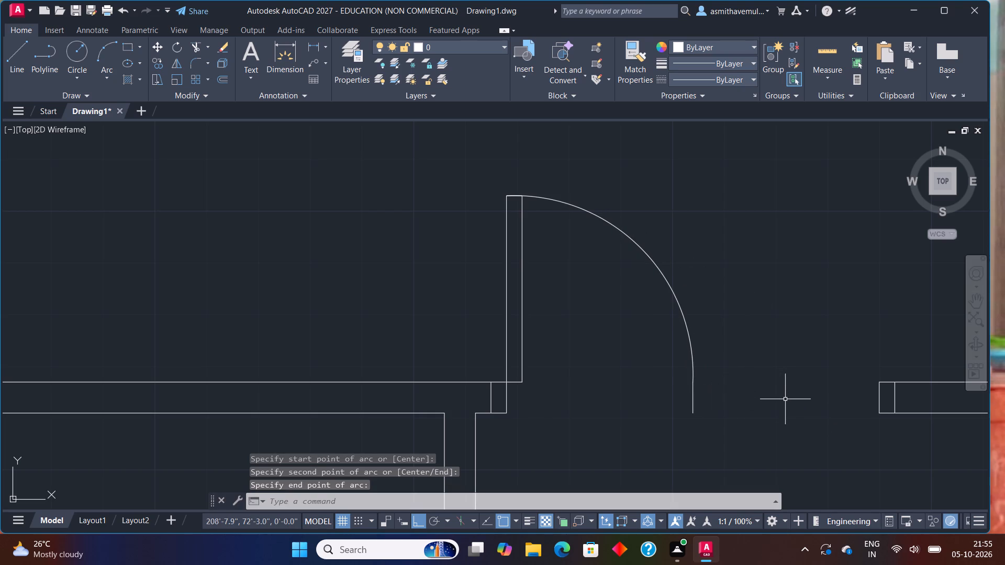
Draw a 3" by 3' rectangle as the right door leaf, upward and leftward from the right jamb's upper inner corner.
{"action": "type", "text": "RE"}
{"action": "key", "text": "c"}
{"action": "key", "text": "Return"}
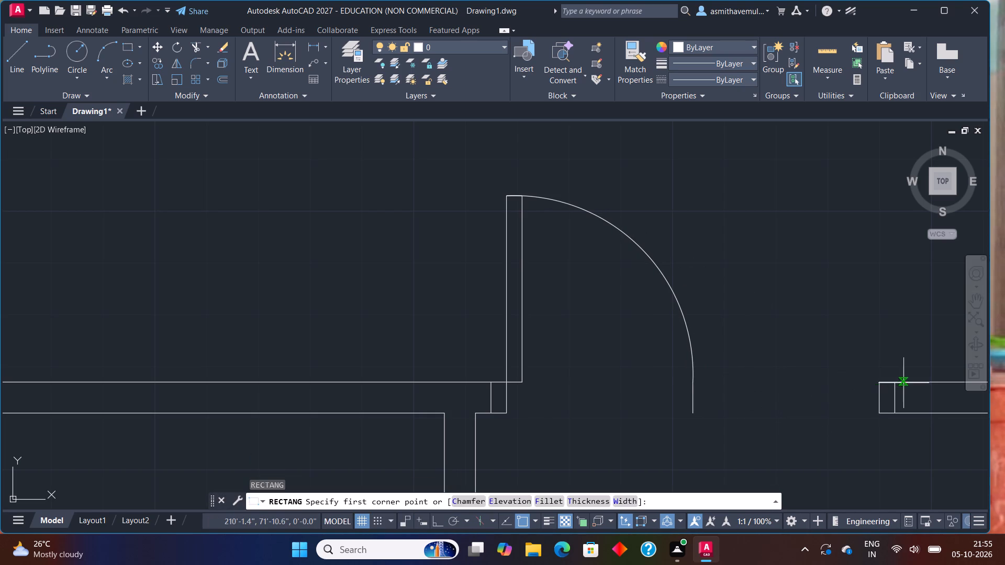
{"action": "left_click", "coordinate": [882, 383]}
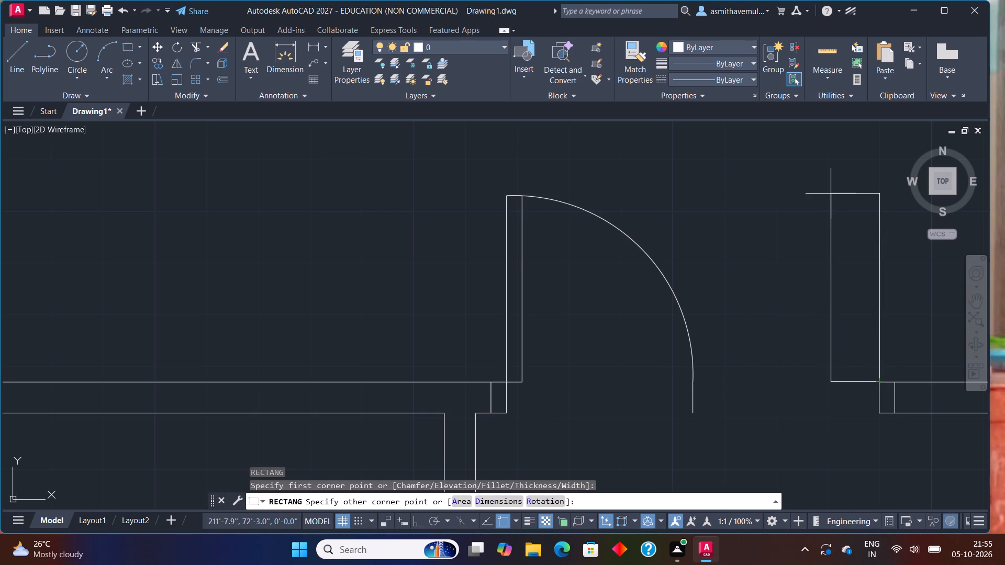
{"action": "key", "text": "d"}
{"action": "key", "text": "Return"}
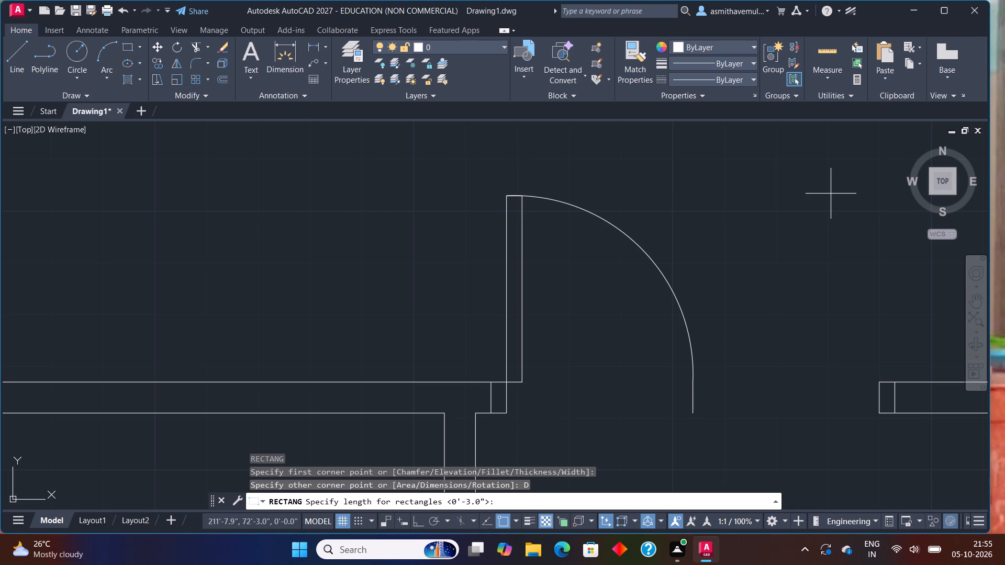
{"action": "key", "text": "3"}
{"action": "key", "text": "shift+quotedbl"}
{"action": "key", "text": "Return"}
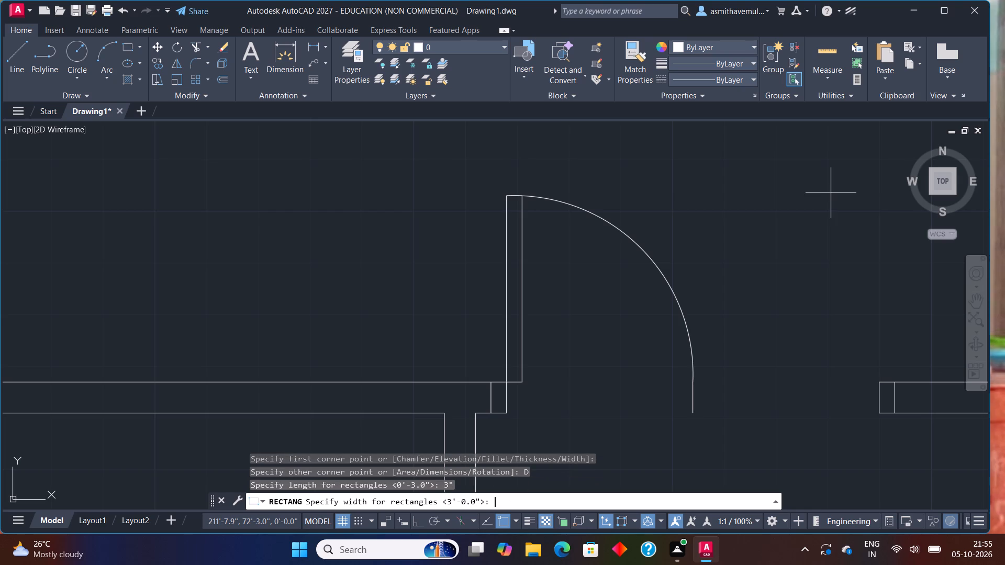
{"action": "type", "text": "3'"}
{"action": "key", "text": "Return"}
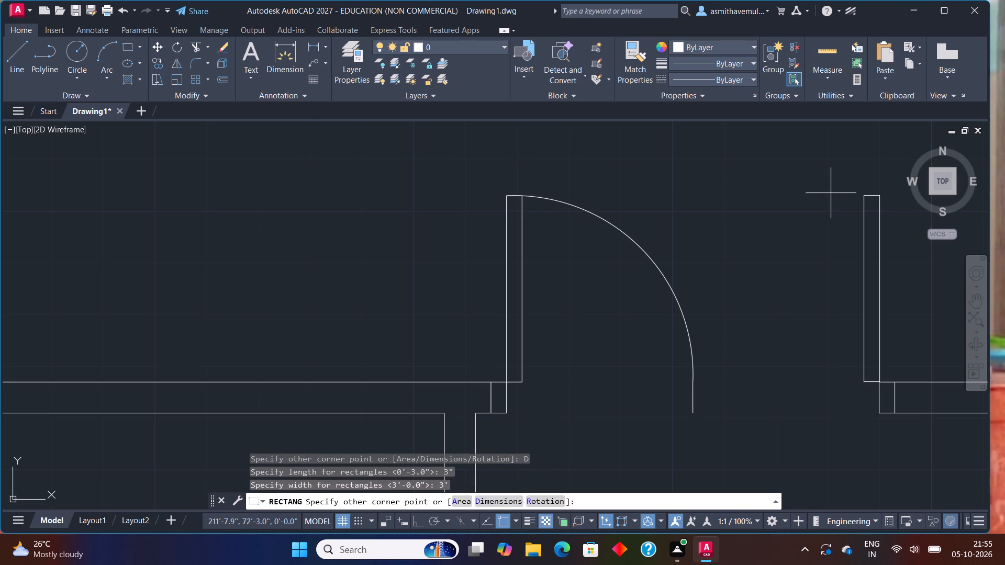
{"action": "left_click", "coordinate": [831, 193]}
{"action": "type", "text": "ARC"}
{"action": "key", "text": "Return"}
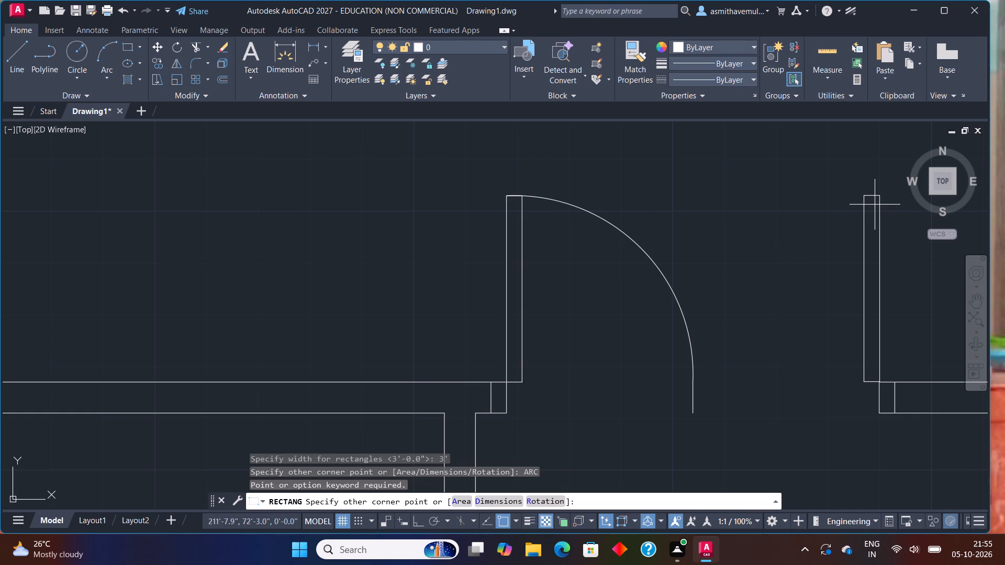
{"action": "left_click", "coordinate": [856, 196]}
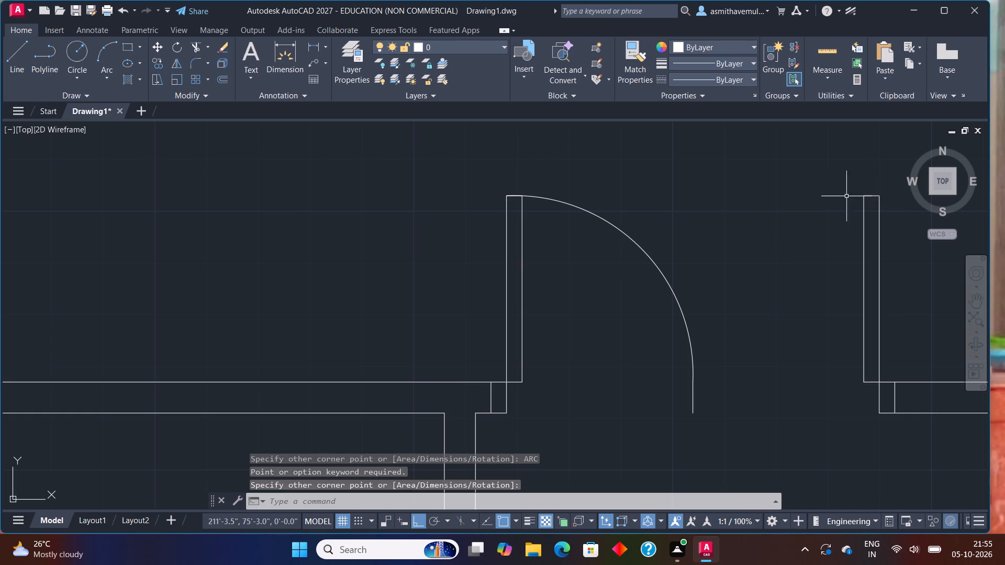
Draw a three-point arc through the right leaf's two top corners, ending at the left swing arc's lower end.
{"action": "type", "text": "ARC"}
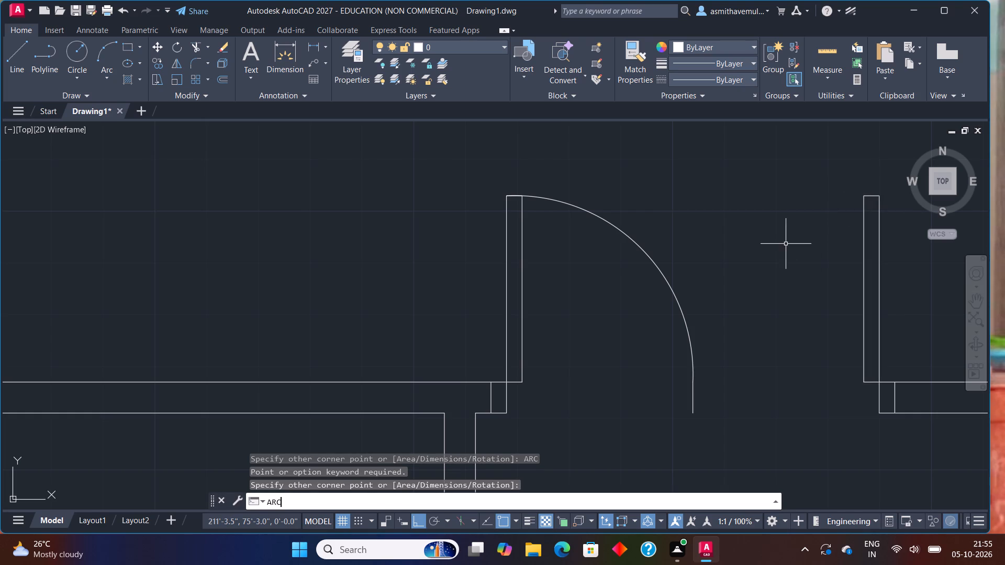
{"action": "key", "text": "Return"}
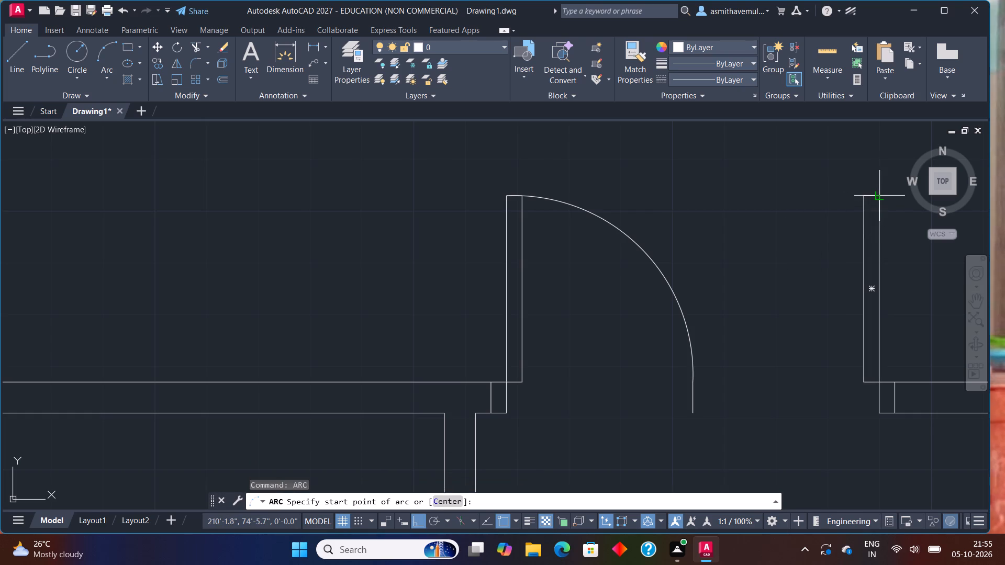
{"action": "left_click", "coordinate": [877, 198]}
{"action": "left_click", "coordinate": [866, 194]}
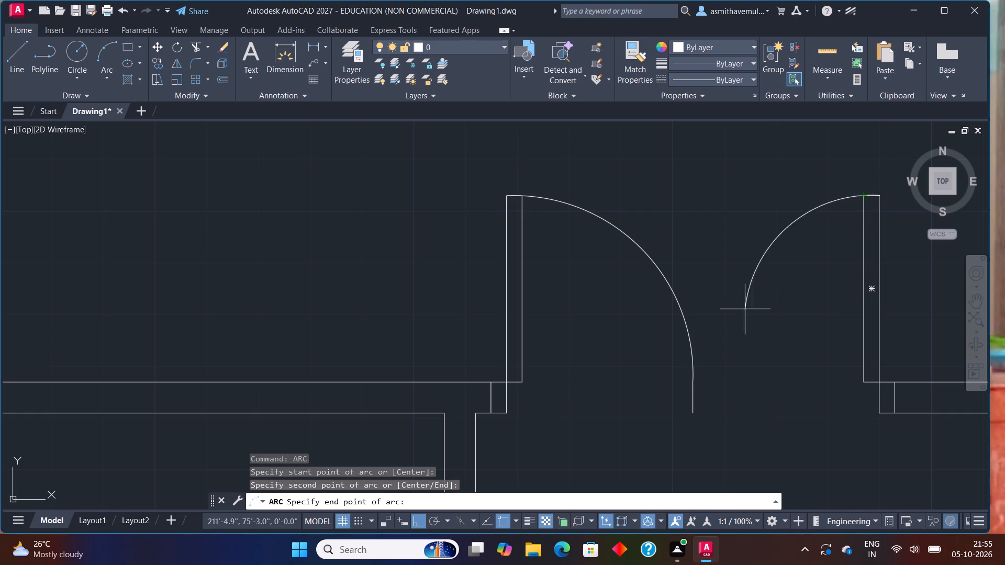
{"action": "left_click", "coordinate": [693, 375]}
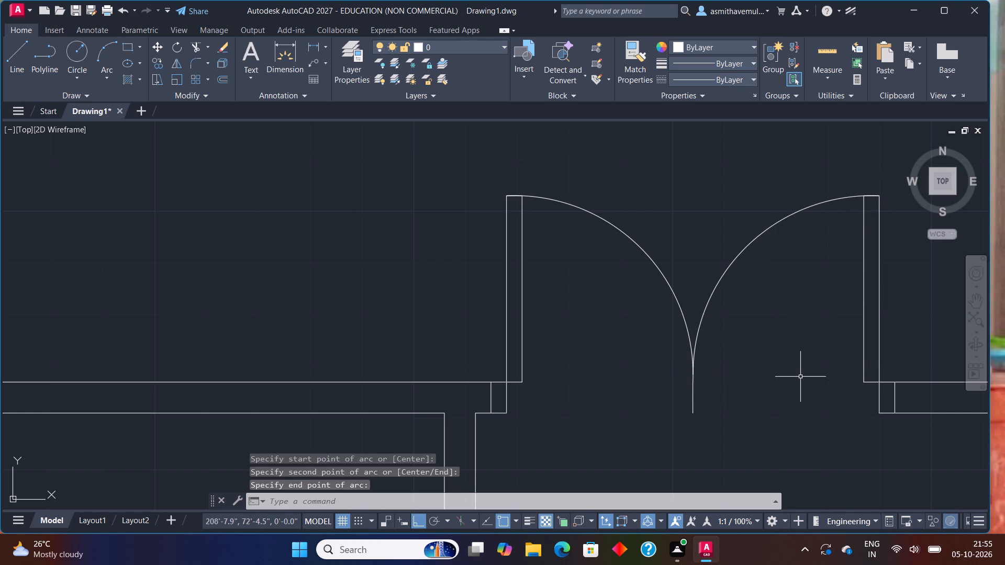
Delete the short centre line left in the double doorway.
{"action": "left_click_drag", "start_coordinate": [724, 397], "coordinate": [640, 398]}
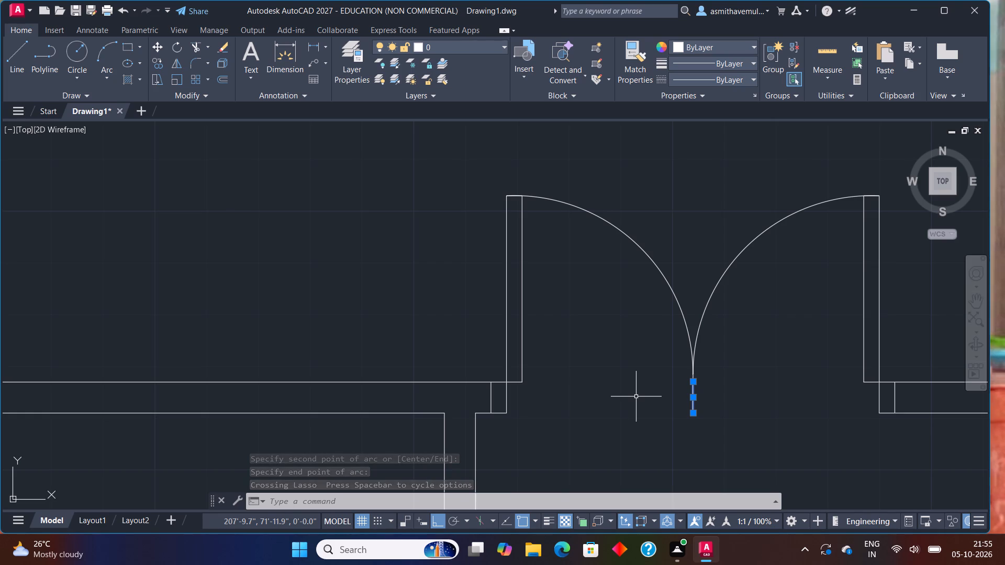
{"action": "key", "text": "Delete"}
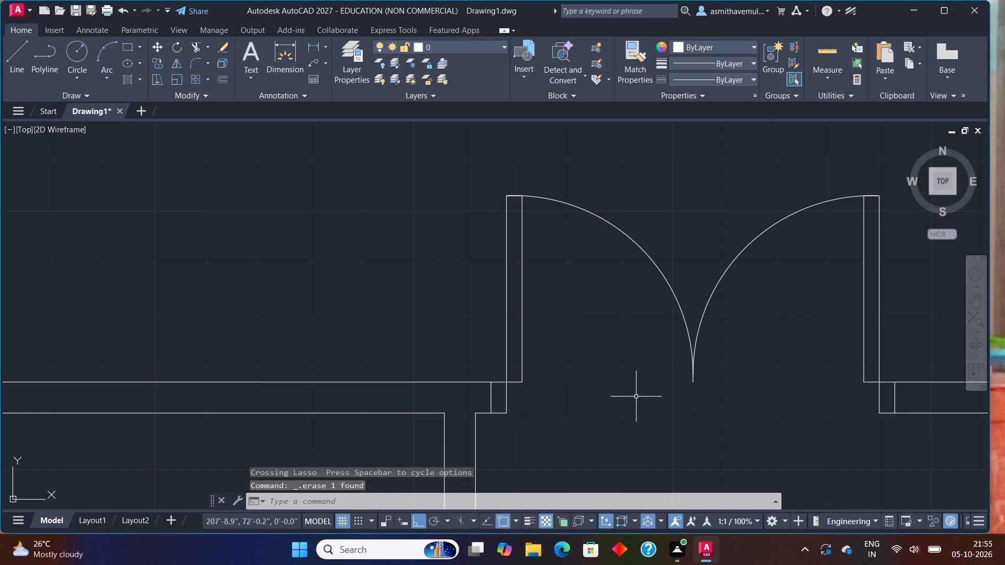
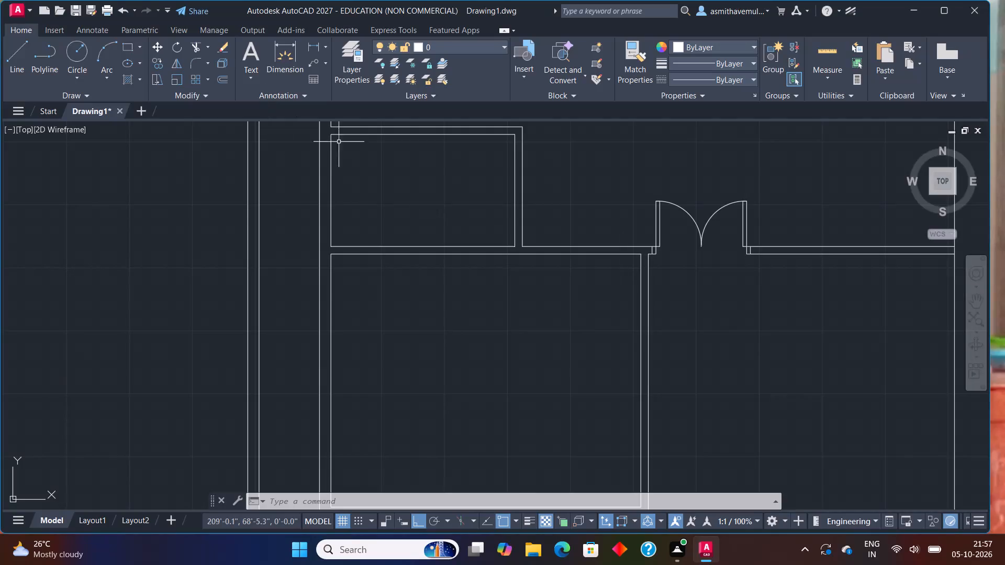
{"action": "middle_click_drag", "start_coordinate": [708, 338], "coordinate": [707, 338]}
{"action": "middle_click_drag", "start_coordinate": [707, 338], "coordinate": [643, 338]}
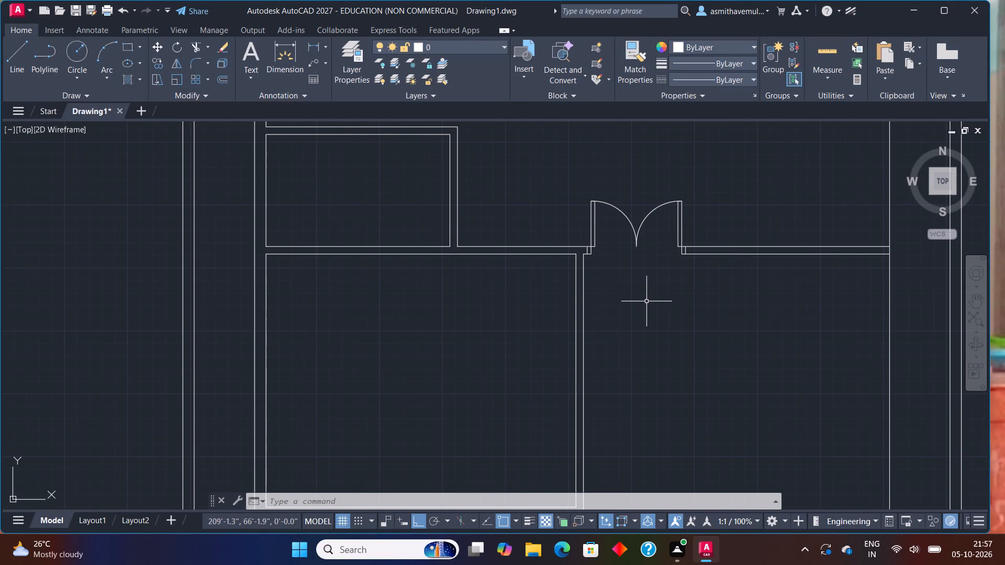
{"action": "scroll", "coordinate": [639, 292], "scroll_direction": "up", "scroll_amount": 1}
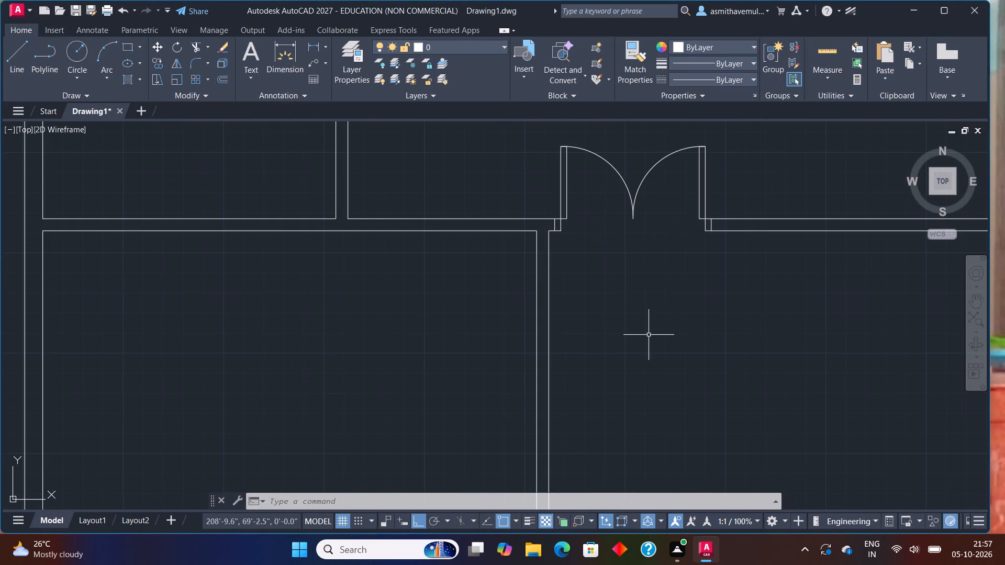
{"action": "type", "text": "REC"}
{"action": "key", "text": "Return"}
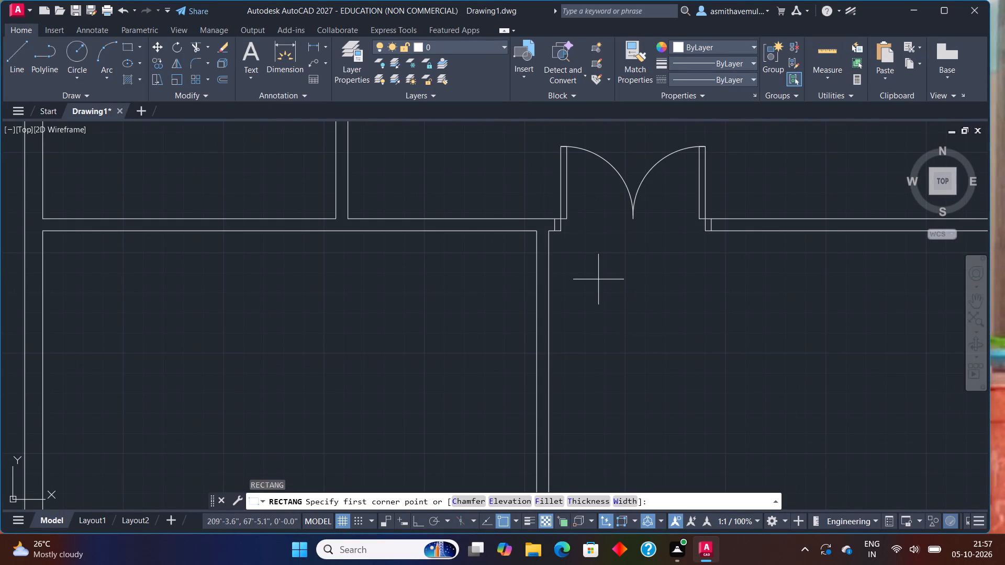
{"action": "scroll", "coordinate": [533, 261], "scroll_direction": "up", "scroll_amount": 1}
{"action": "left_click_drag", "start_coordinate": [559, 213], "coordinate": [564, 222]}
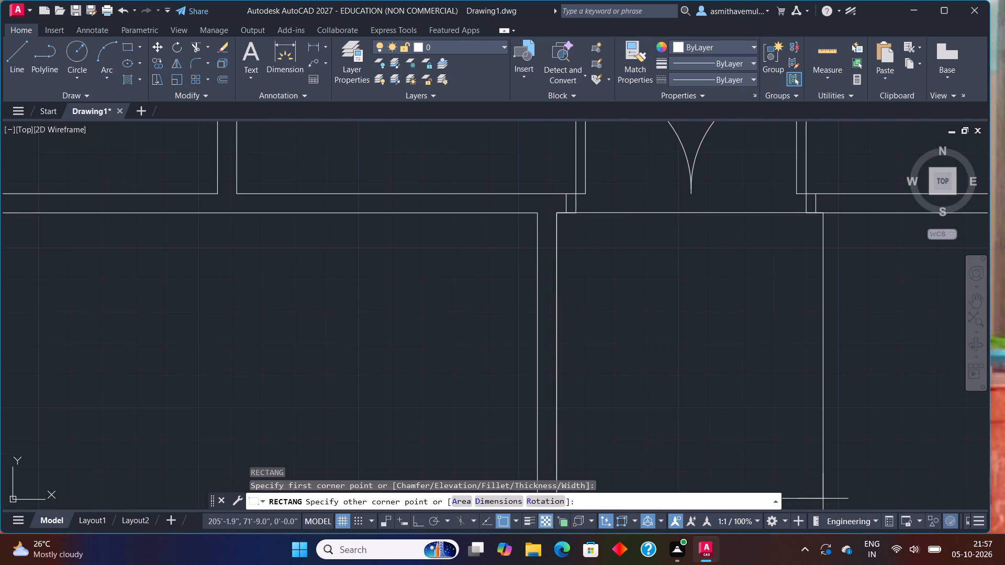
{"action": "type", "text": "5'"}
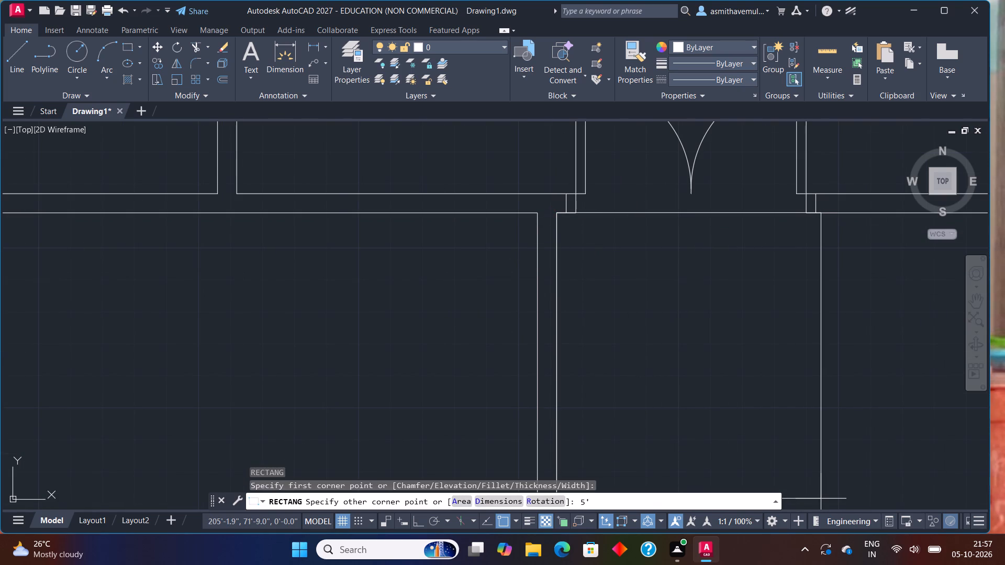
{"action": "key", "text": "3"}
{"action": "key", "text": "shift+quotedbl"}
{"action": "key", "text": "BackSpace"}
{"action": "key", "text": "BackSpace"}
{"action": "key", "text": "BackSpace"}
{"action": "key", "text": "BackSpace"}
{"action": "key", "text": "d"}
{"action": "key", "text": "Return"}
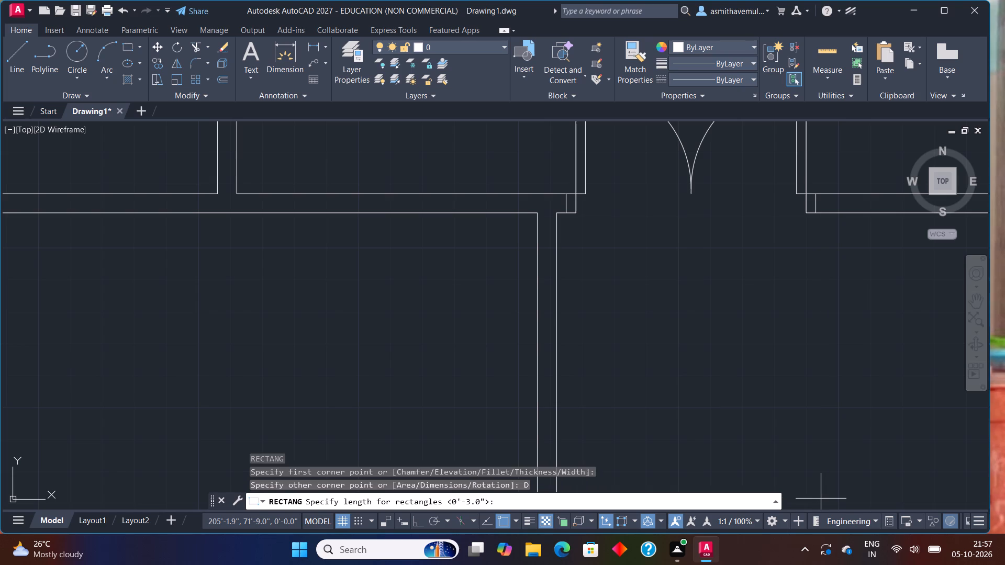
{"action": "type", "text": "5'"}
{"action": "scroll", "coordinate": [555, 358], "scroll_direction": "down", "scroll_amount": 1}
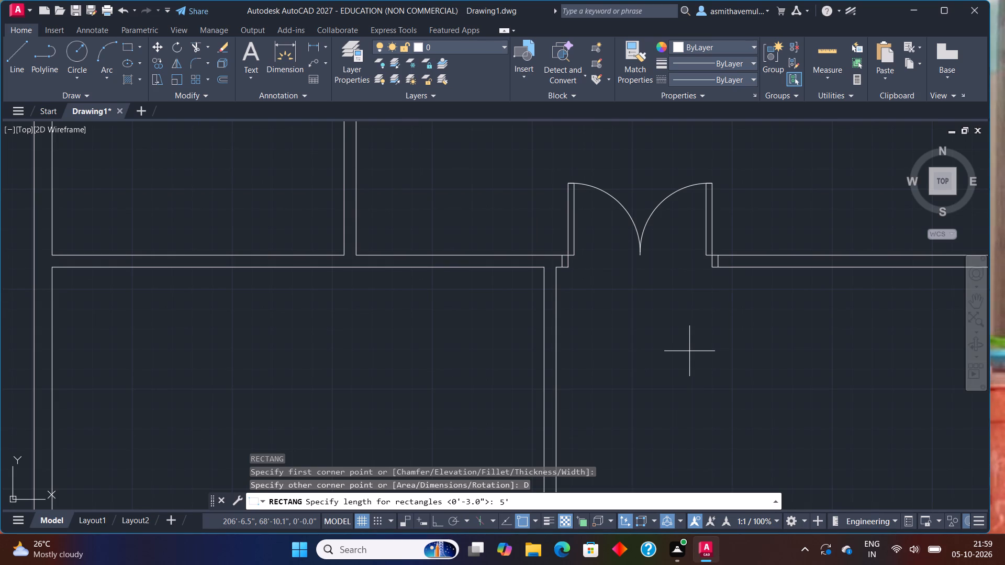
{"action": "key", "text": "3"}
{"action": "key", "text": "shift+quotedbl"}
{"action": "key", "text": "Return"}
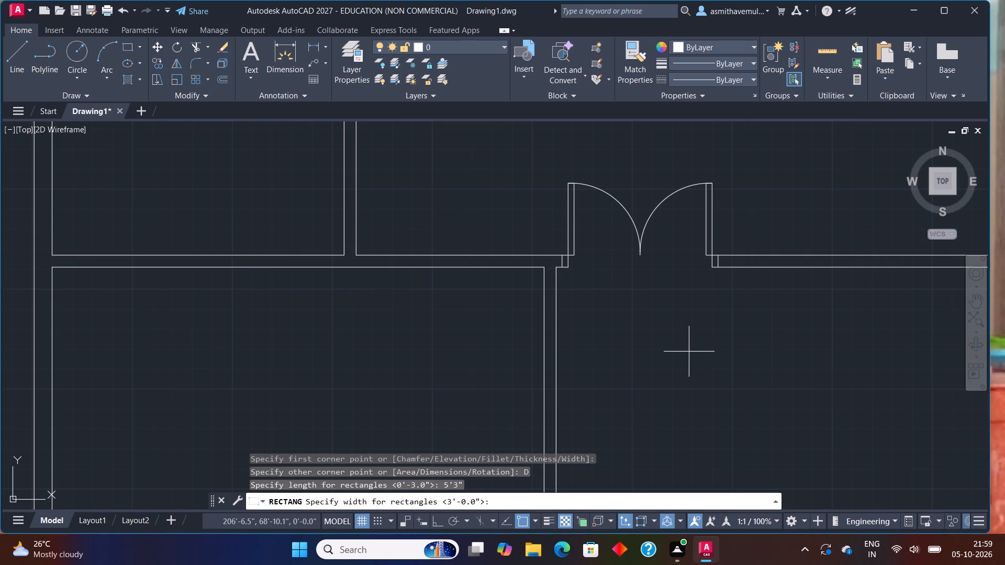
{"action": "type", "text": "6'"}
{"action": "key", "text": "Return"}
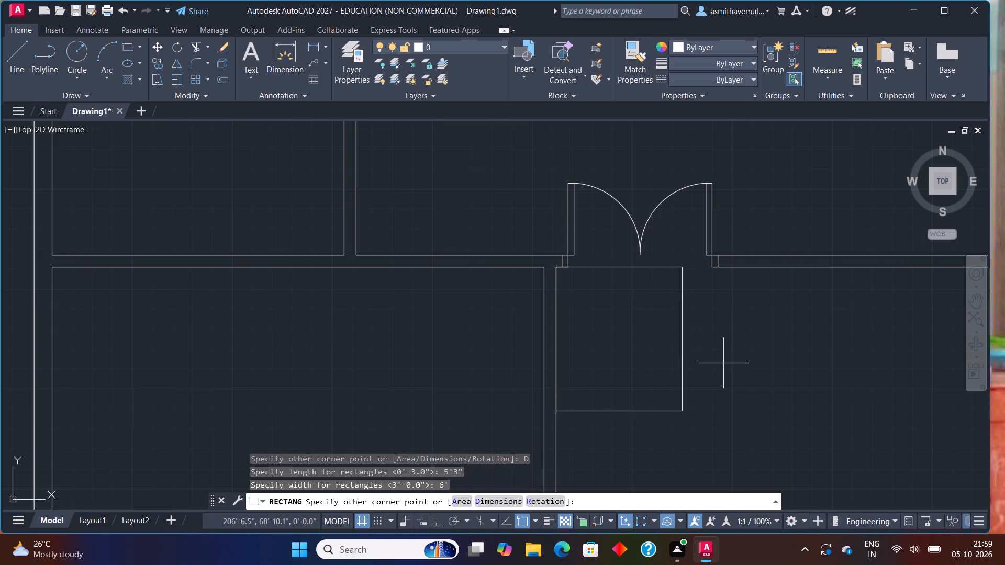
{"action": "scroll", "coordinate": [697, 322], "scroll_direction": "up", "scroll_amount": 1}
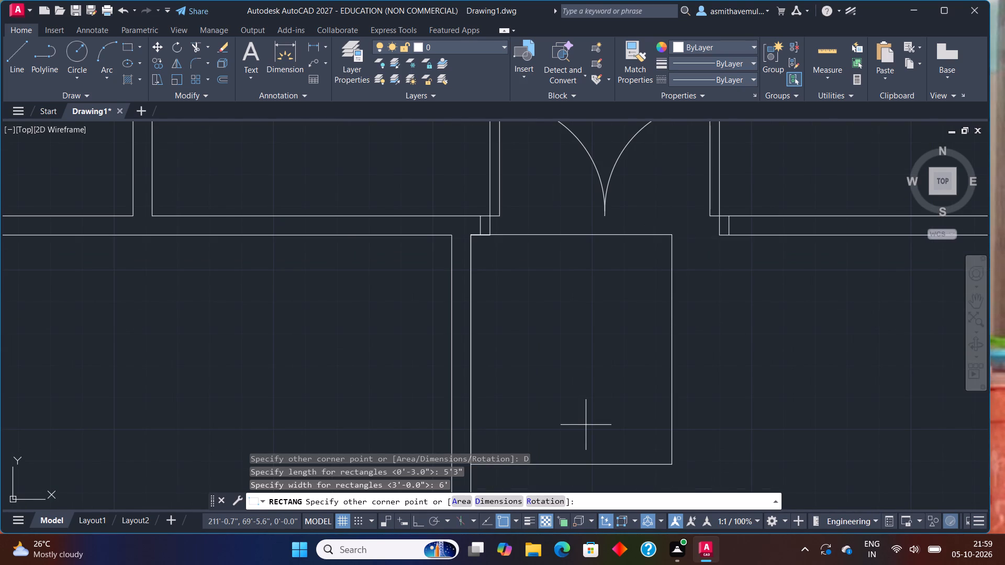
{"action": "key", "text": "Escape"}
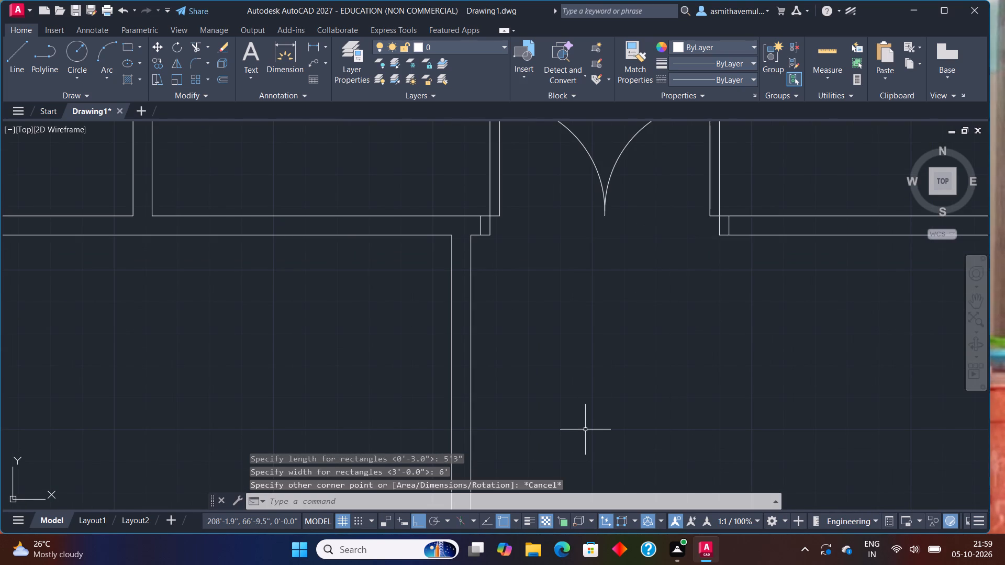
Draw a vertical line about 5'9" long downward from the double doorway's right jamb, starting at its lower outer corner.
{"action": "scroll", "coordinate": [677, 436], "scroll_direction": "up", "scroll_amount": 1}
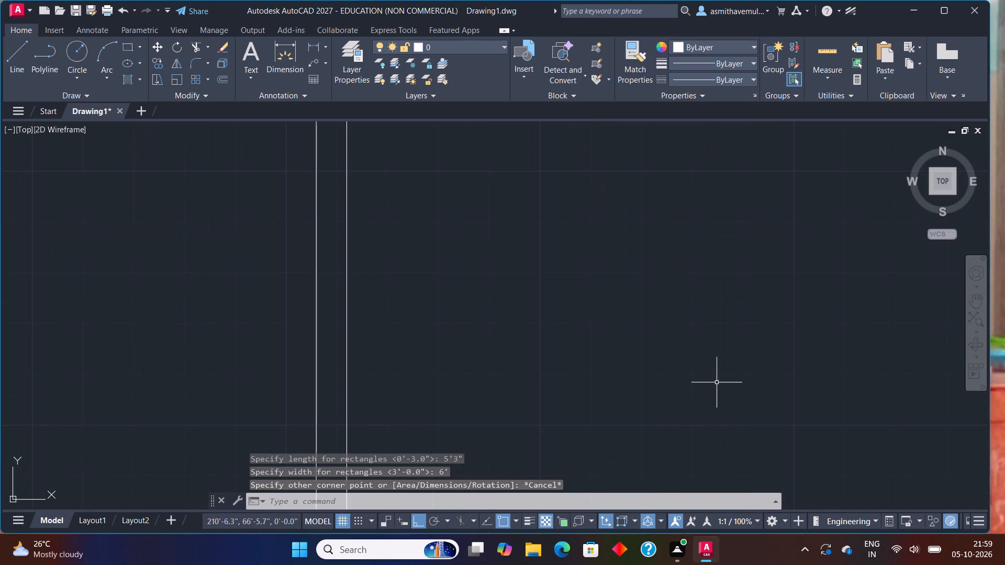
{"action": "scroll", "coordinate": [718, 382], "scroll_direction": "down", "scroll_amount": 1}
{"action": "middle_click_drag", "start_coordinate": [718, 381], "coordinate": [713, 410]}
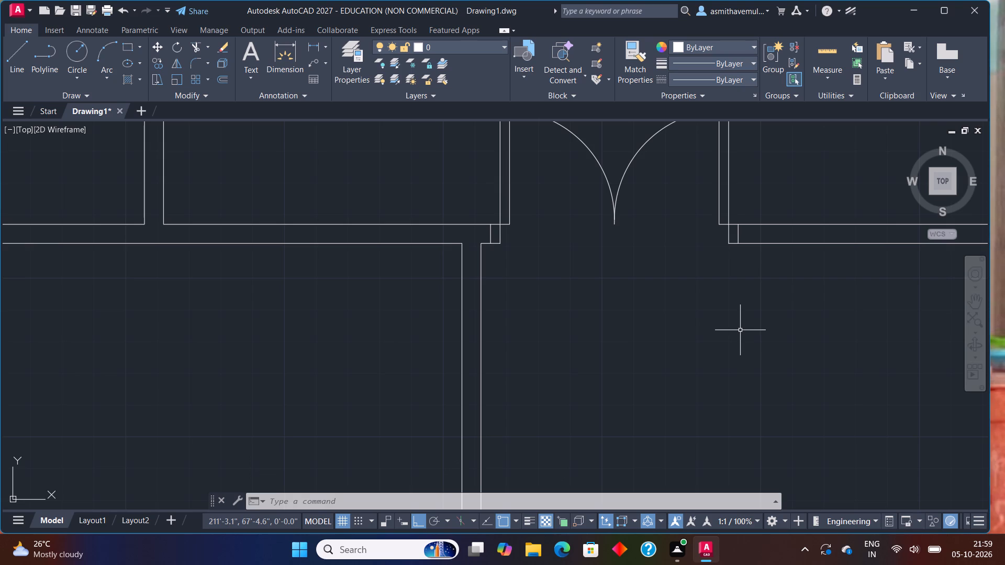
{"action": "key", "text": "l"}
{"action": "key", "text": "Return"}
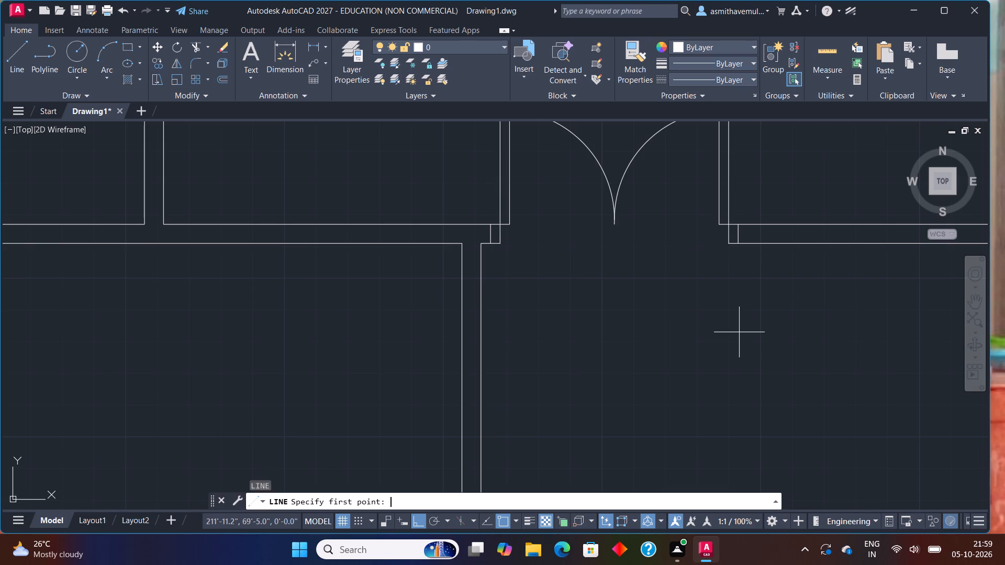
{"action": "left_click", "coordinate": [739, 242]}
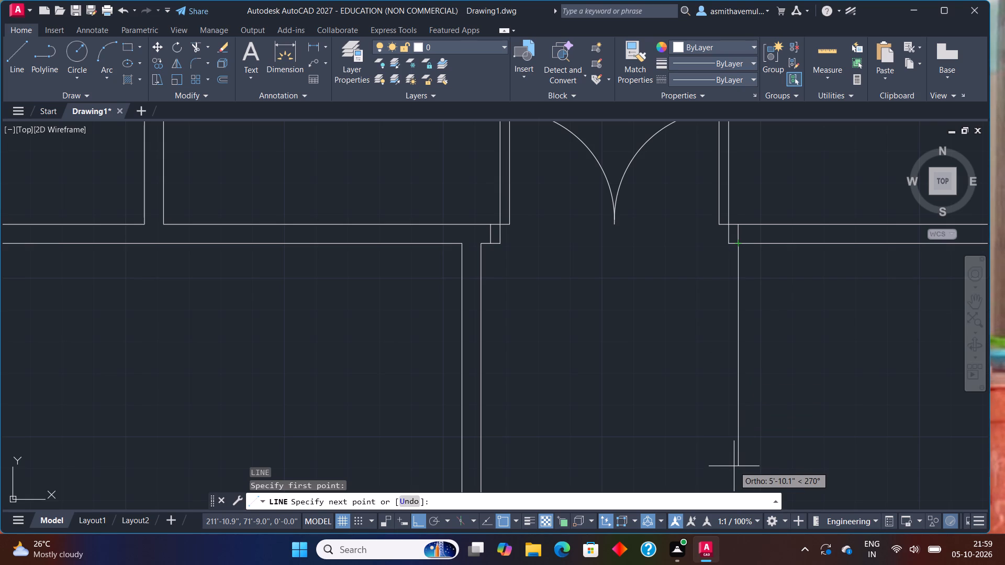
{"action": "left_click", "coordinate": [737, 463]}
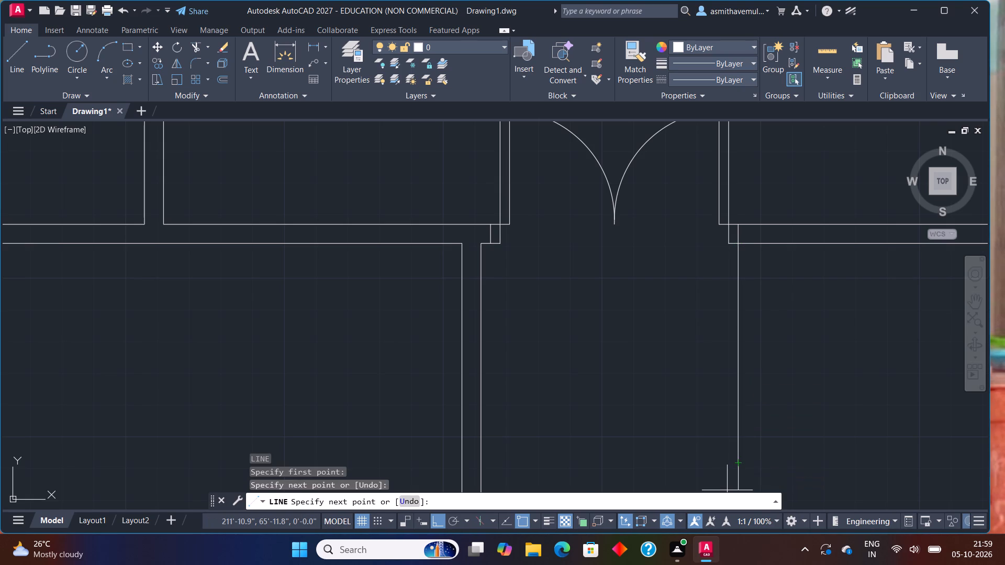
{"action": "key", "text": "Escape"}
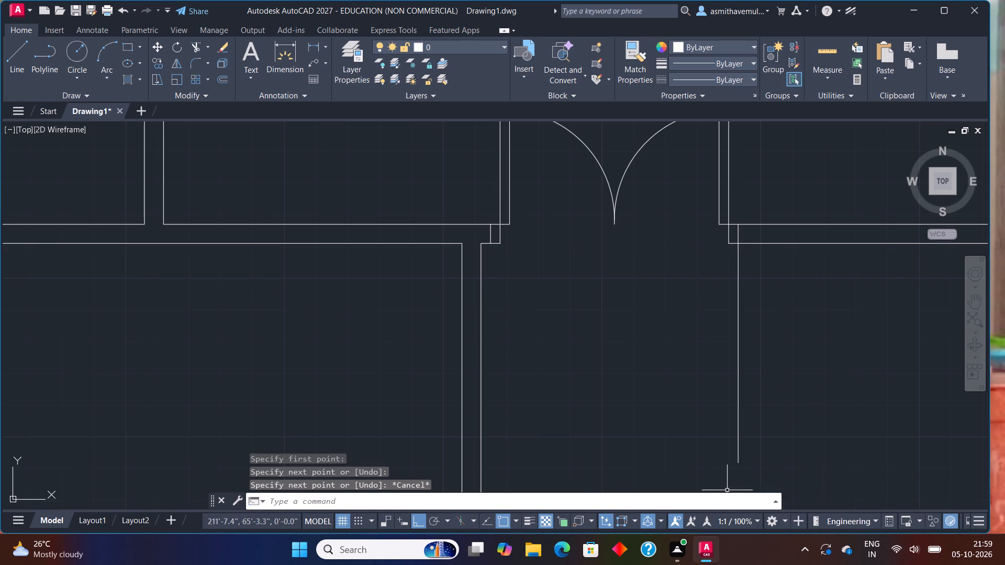
Measure the length of the vertical line below the right jamb with a linear dimension.
{"action": "type", "text": "DLI"}
{"action": "key", "text": "Return"}
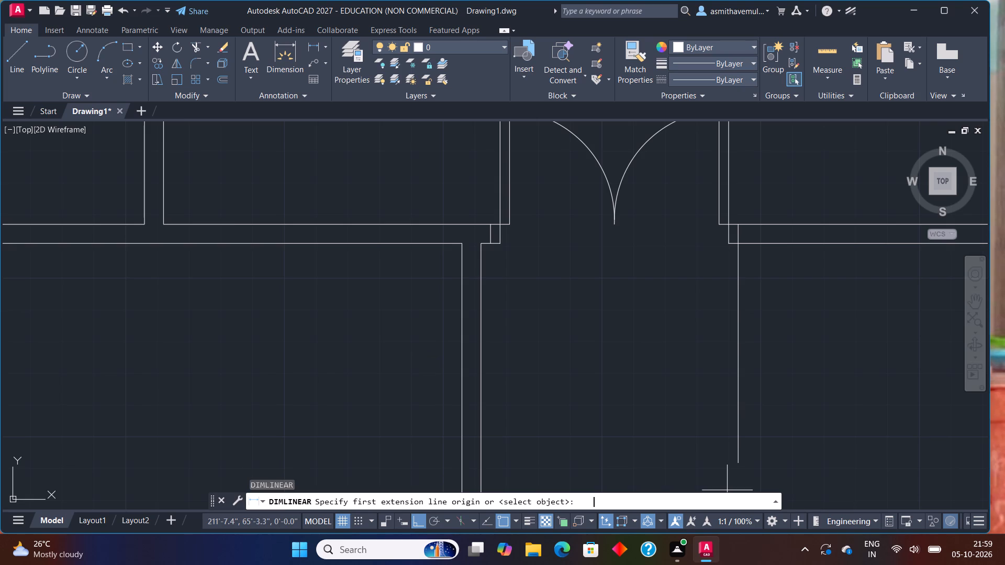
{"action": "left_click", "coordinate": [741, 244]}
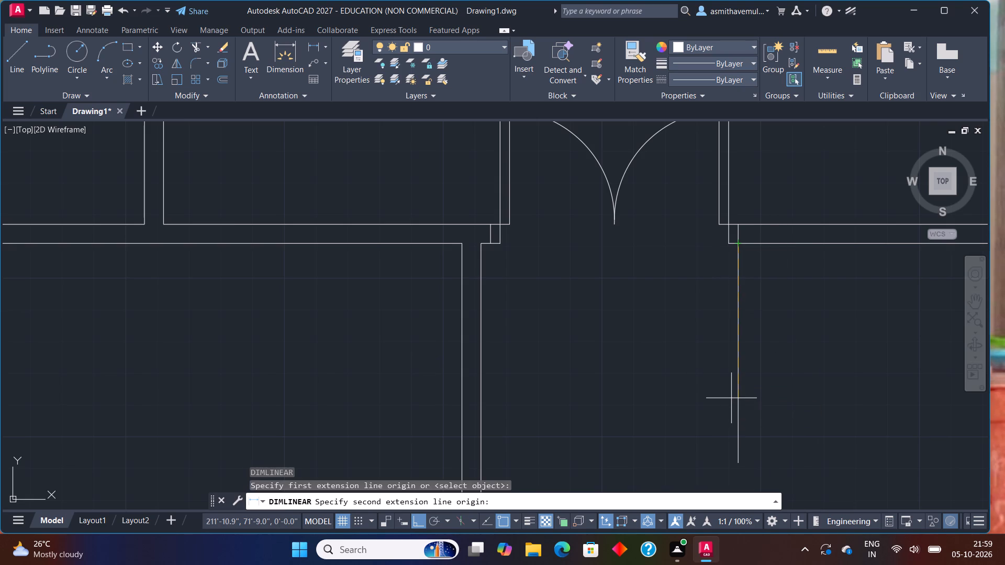
{"action": "left_click", "coordinate": [735, 466]}
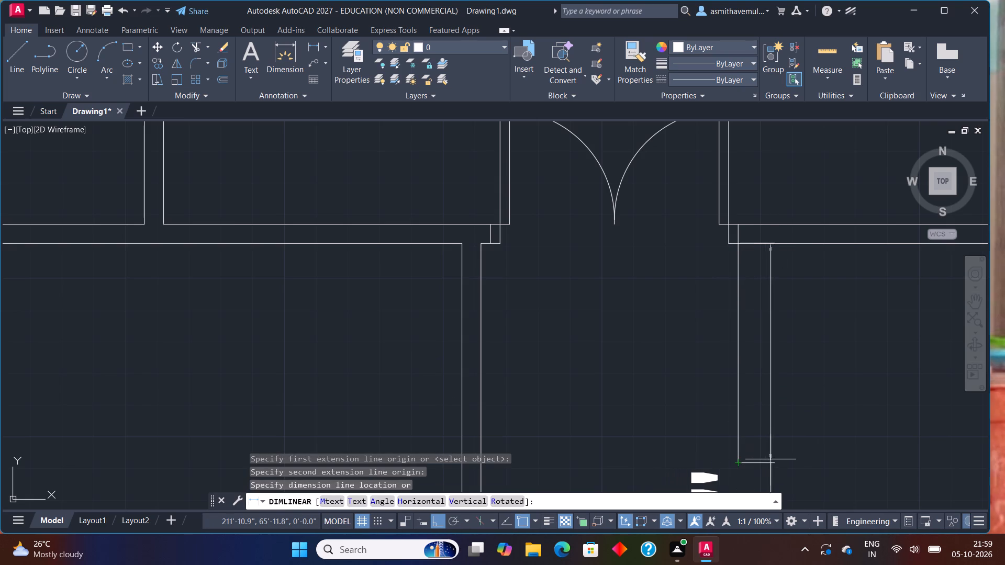
{"action": "scroll", "coordinate": [773, 456], "scroll_direction": "down", "scroll_amount": 2}
{"action": "middle_click_drag", "start_coordinate": [773, 437], "coordinate": [776, 432]}
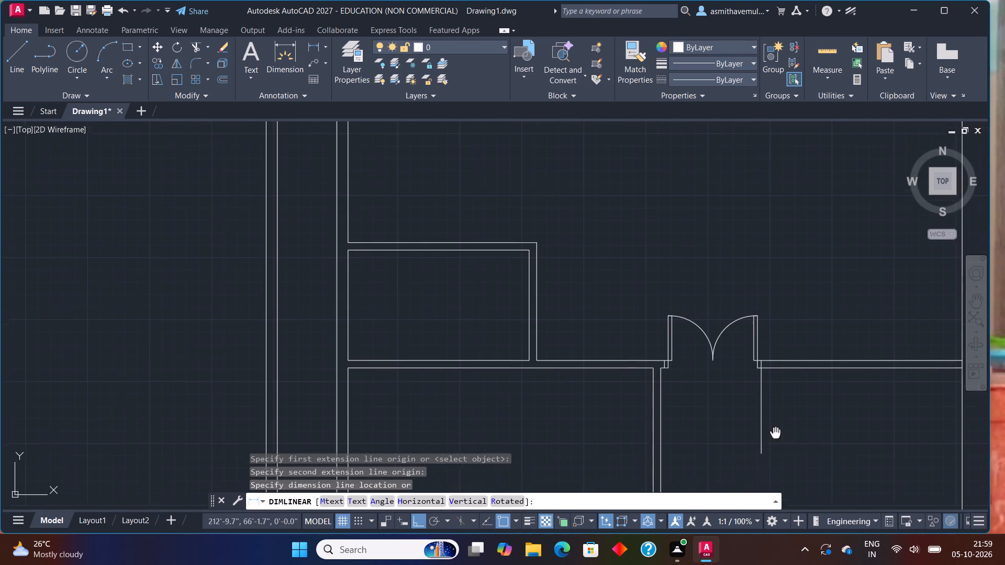
{"action": "middle_click_drag", "start_coordinate": [776, 432], "coordinate": [829, 261]}
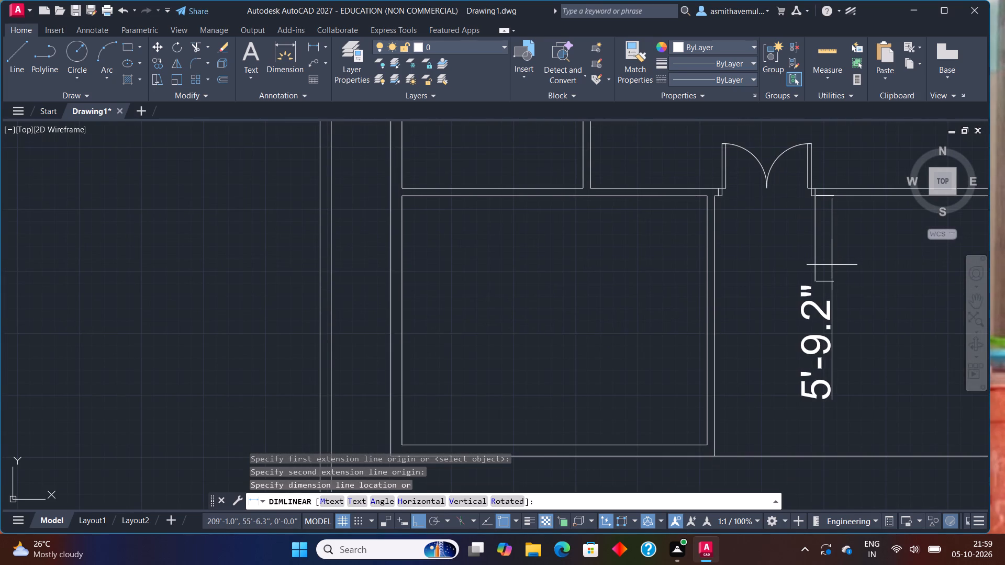
{"action": "scroll", "coordinate": [832, 265], "scroll_direction": "up", "scroll_amount": 1}
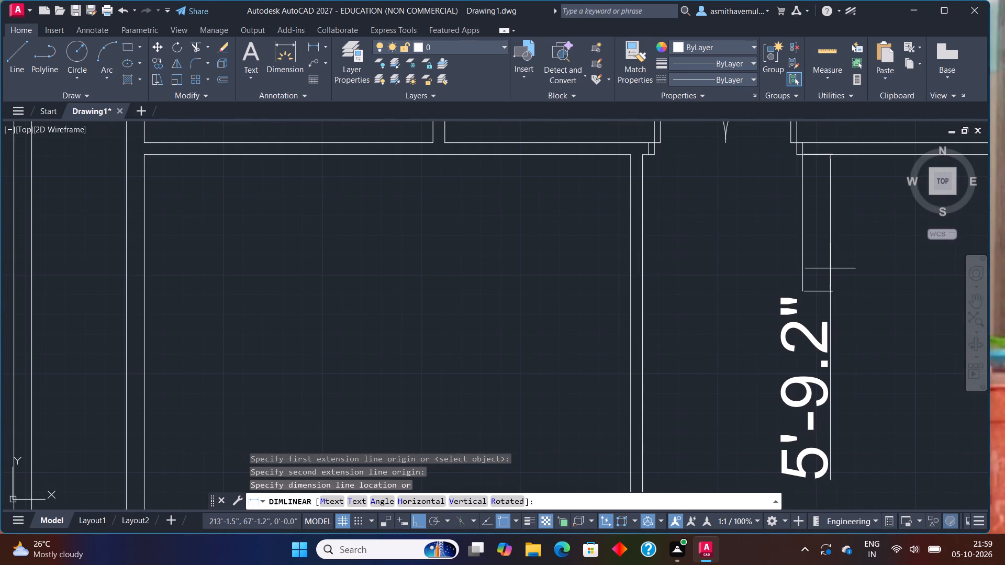
{"action": "key", "text": "Escape"}
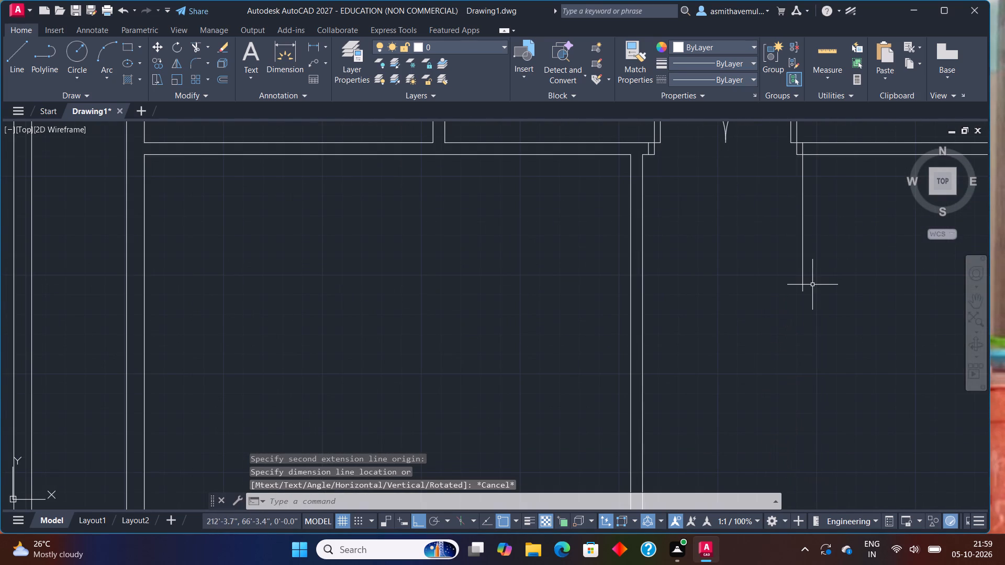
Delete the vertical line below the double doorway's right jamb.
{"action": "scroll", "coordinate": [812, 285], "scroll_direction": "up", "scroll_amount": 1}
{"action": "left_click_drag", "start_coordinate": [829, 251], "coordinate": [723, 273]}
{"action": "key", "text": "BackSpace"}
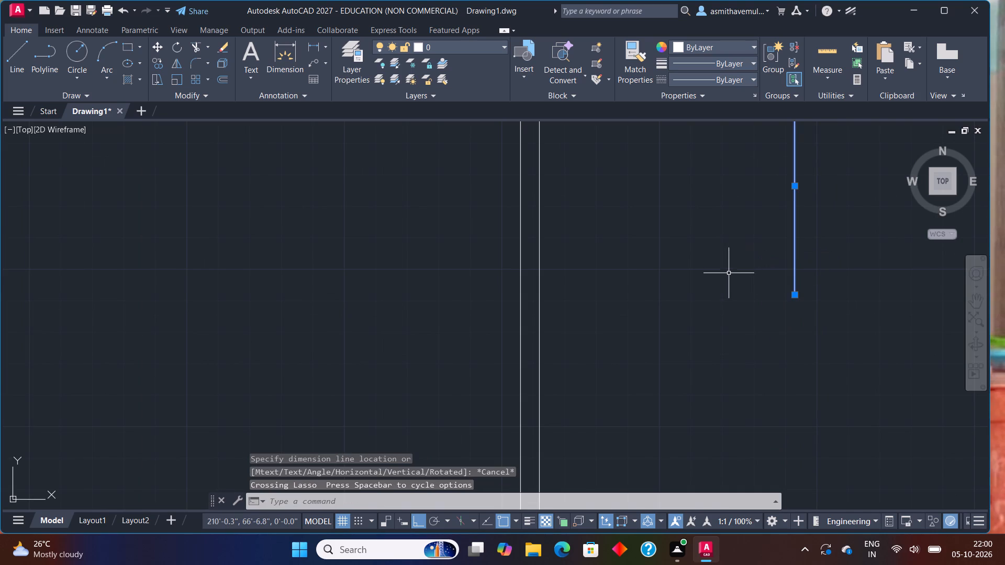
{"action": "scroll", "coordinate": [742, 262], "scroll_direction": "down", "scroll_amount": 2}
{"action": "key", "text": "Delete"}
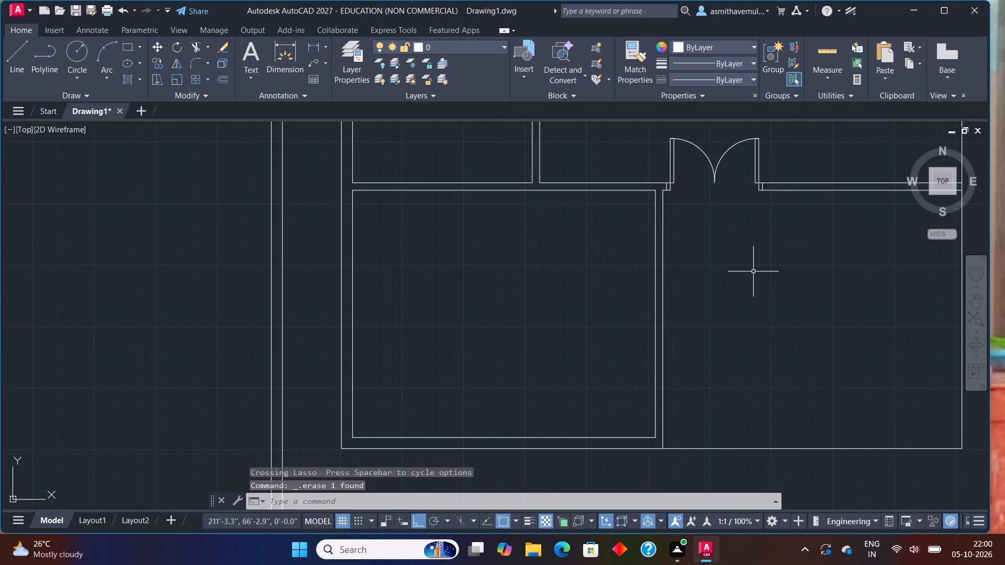
Draw a 6' vertical line below the double doorway, aligned with the right jamb's lower outer corner.
{"action": "key", "text": "l"}
{"action": "key", "text": "Return"}
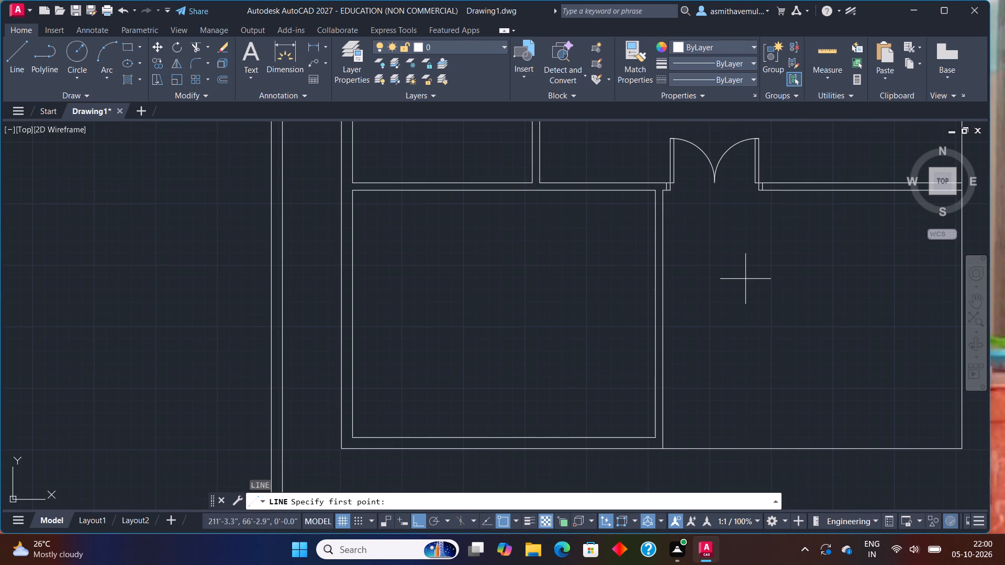
{"action": "key", "text": "6"}
{"action": "scroll", "coordinate": [768, 210], "scroll_direction": "up", "scroll_amount": 2}
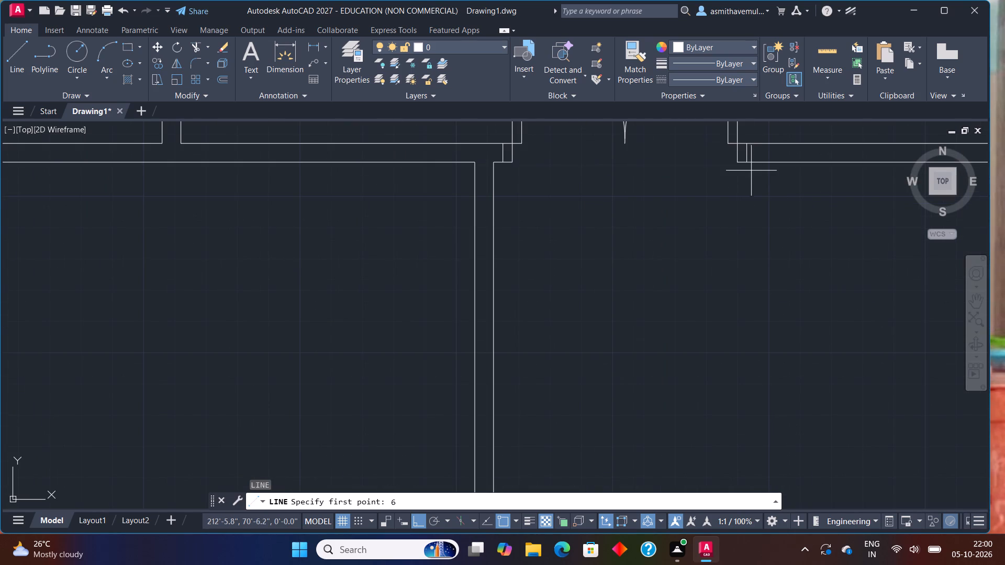
{"action": "left_click", "coordinate": [749, 164]}
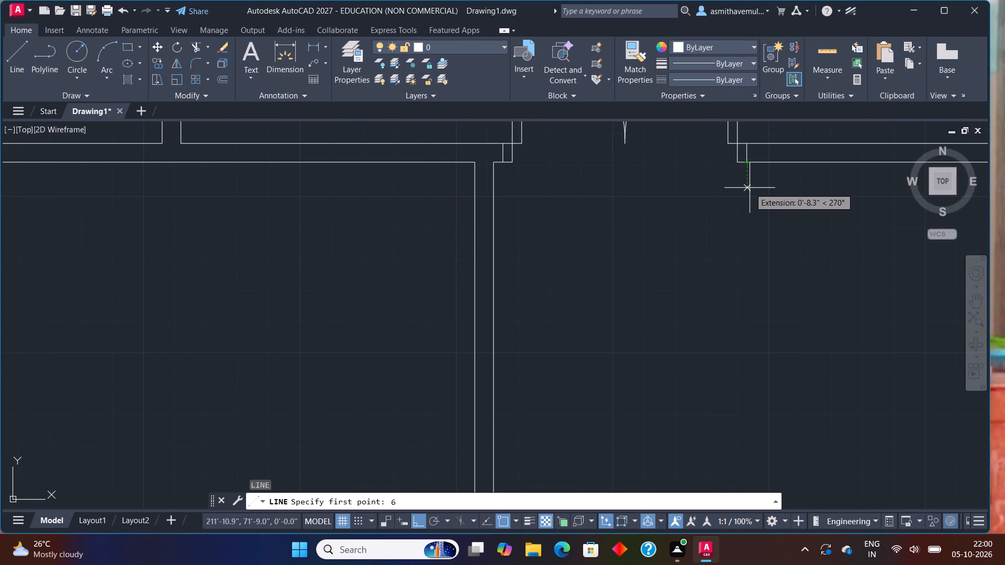
{"action": "key", "text": "apostrophe"}
{"action": "key", "text": "Return"}
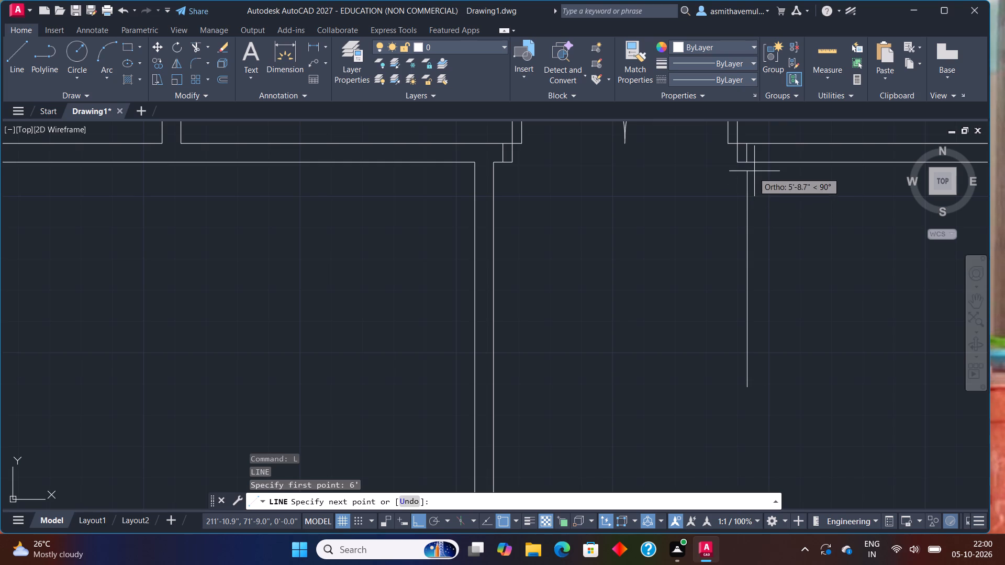
{"action": "left_click", "coordinate": [746, 164]}
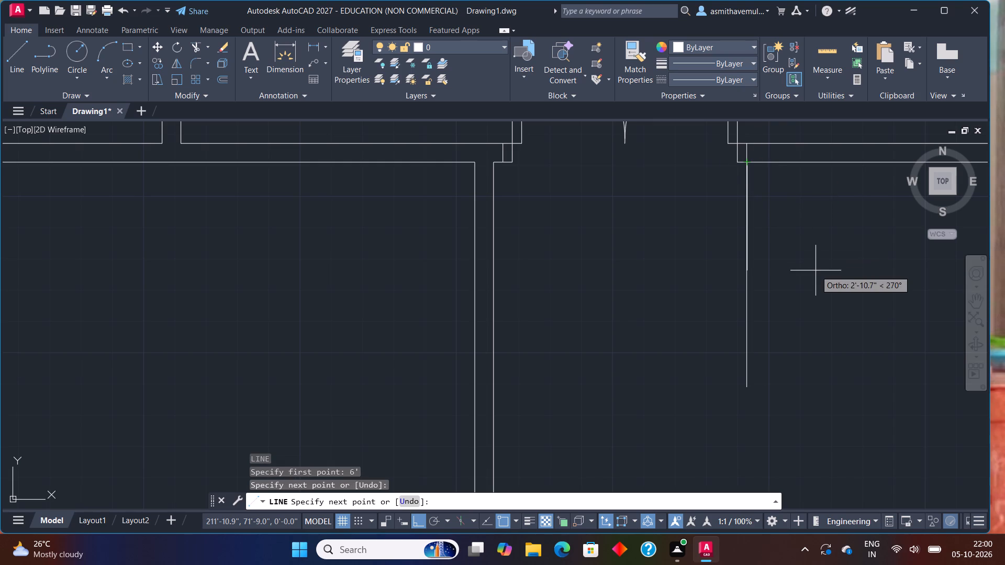
{"action": "scroll", "coordinate": [818, 279], "scroll_direction": "up", "scroll_amount": 1}
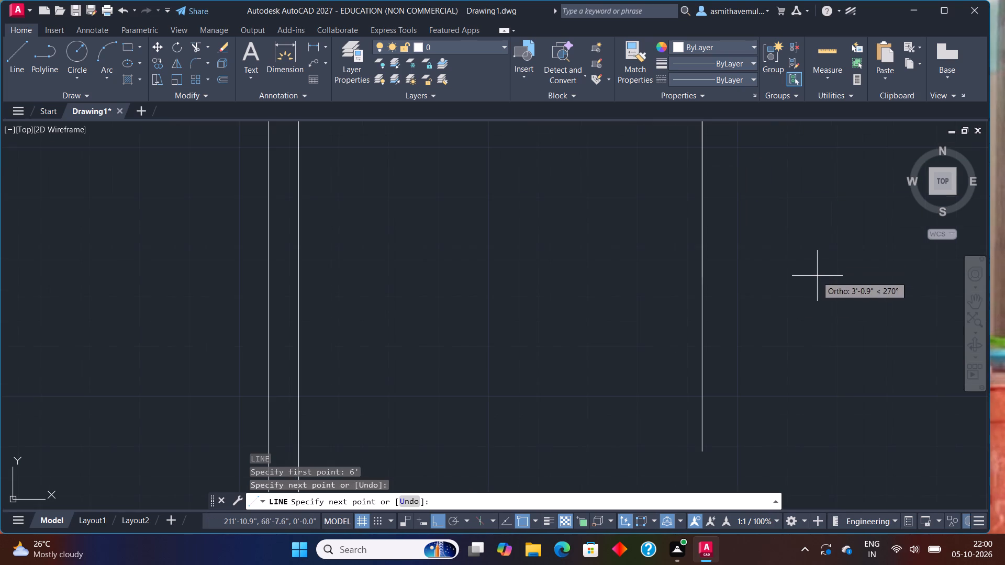
{"action": "left_click", "coordinate": [702, 456]}
{"action": "key", "text": "Escape"}
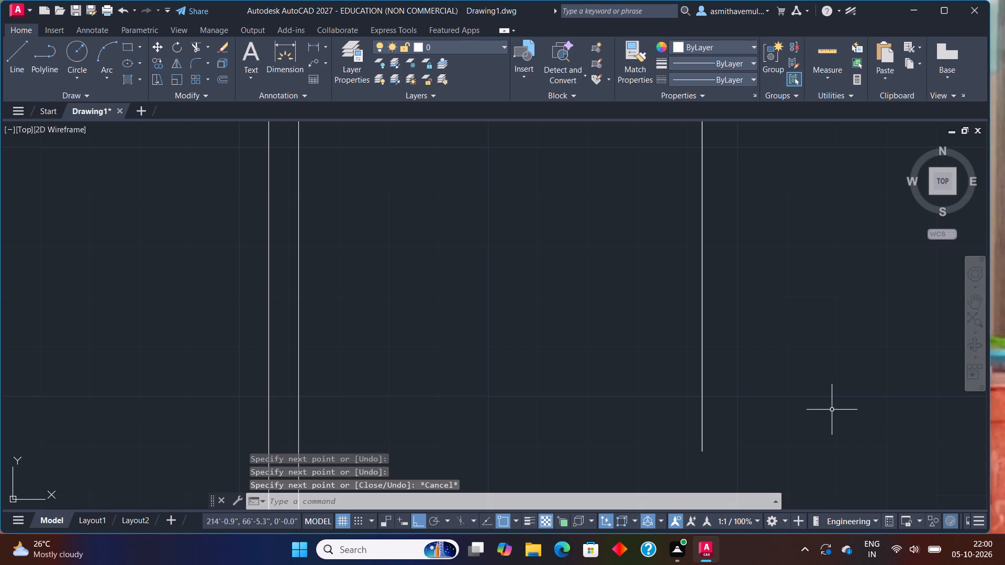
Measure the length of the vertical line below the right jamb with a linear dimension.
{"action": "scroll", "coordinate": [830, 401], "scroll_direction": "down", "scroll_amount": 1}
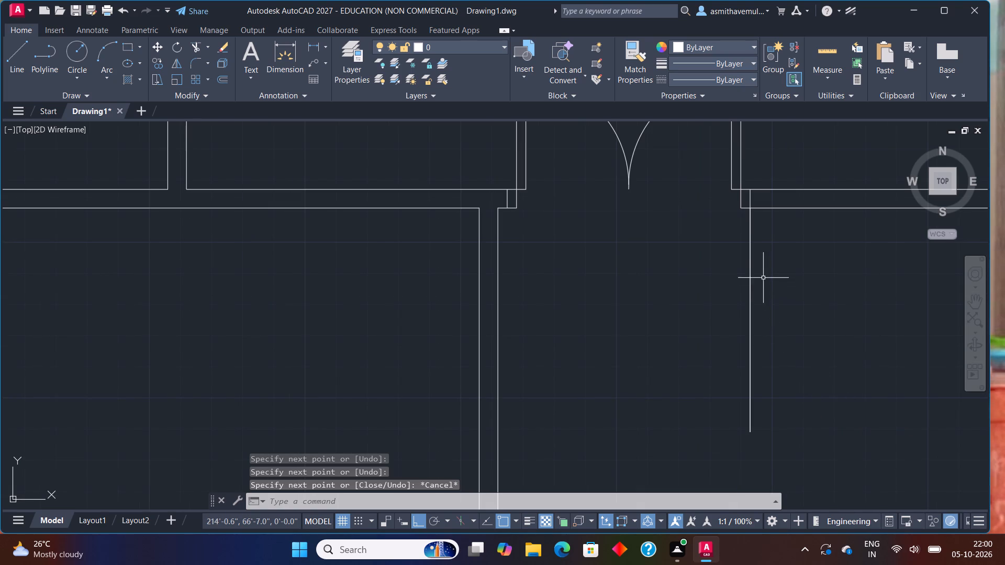
{"action": "scroll", "coordinate": [762, 239], "scroll_direction": "up", "scroll_amount": 2}
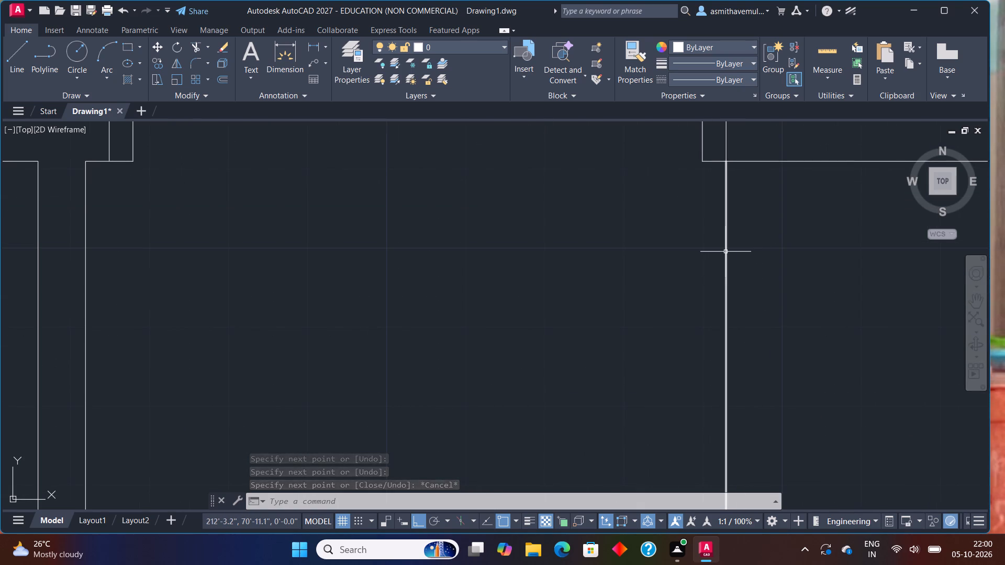
{"action": "left_click", "coordinate": [725, 252]}
{"action": "key", "text": "Escape"}
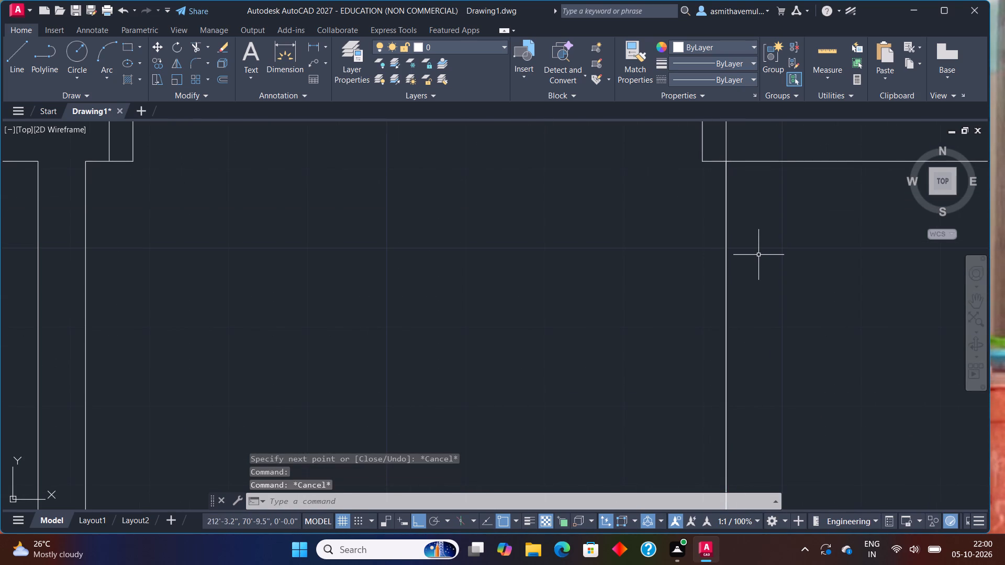
{"action": "scroll", "coordinate": [733, 235], "scroll_direction": "down", "scroll_amount": 2}
{"action": "middle_click_drag", "start_coordinate": [747, 291], "coordinate": [733, 273]}
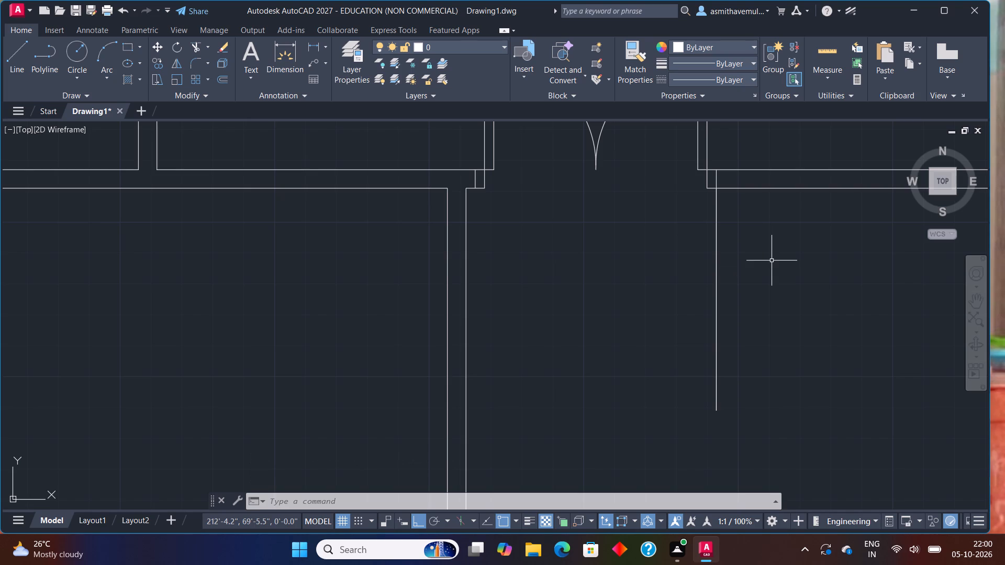
{"action": "type", "text": "DLI"}
{"action": "key", "text": "Return"}
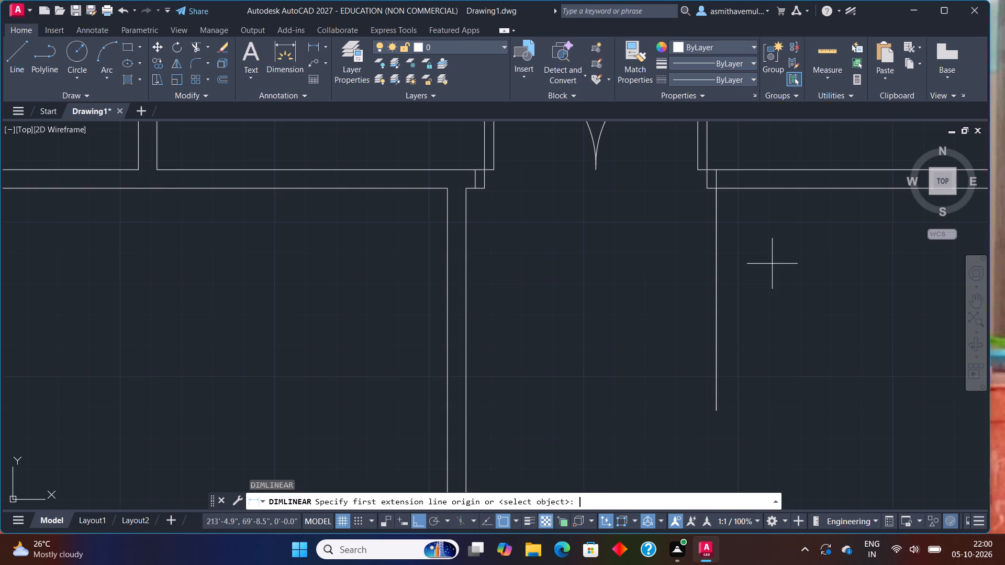
{"action": "left_click", "coordinate": [717, 190]}
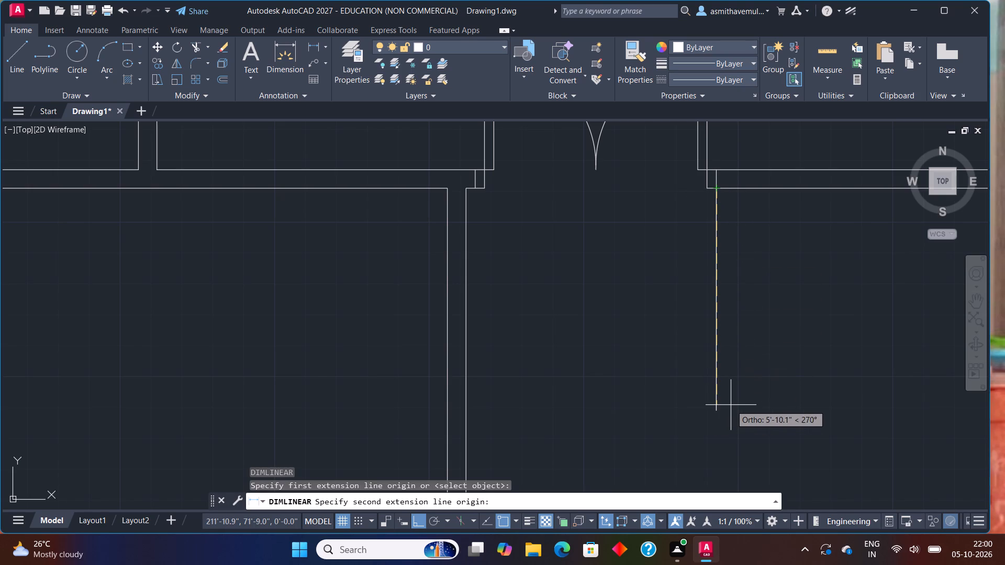
{"action": "left_click", "coordinate": [713, 409]}
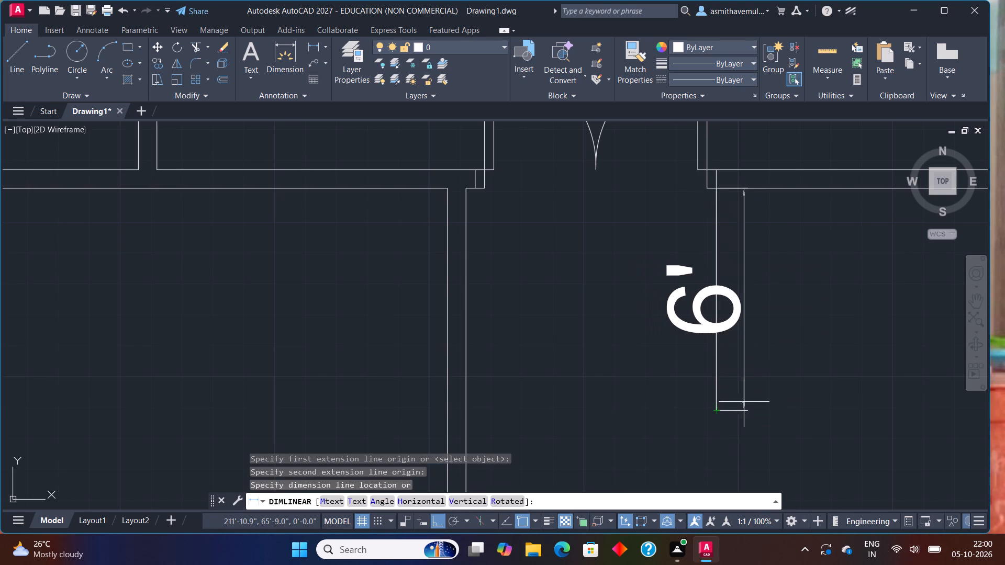
{"action": "key", "text": "Escape"}
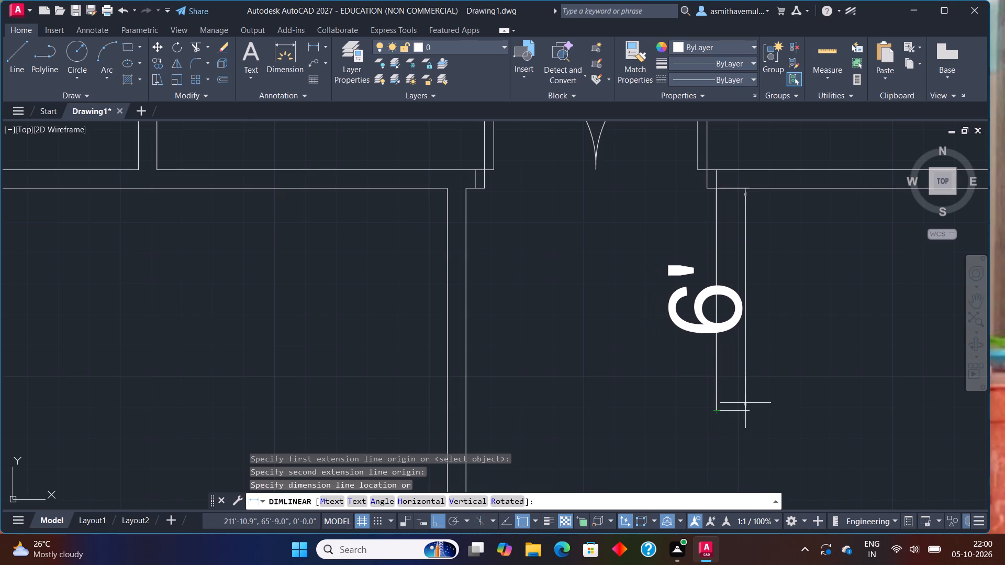
Draw a horizontal line about 6'9" long from the vertical line's lower end to the partition wall on its left.
{"action": "key", "text": "l"}
{"action": "key", "text": "Return"}
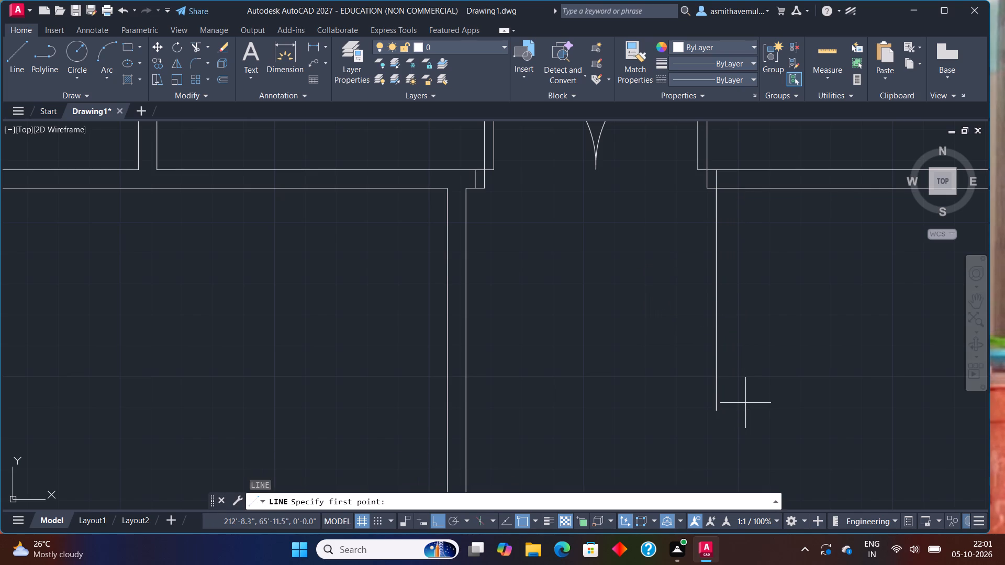
{"action": "left_click", "coordinate": [717, 409]}
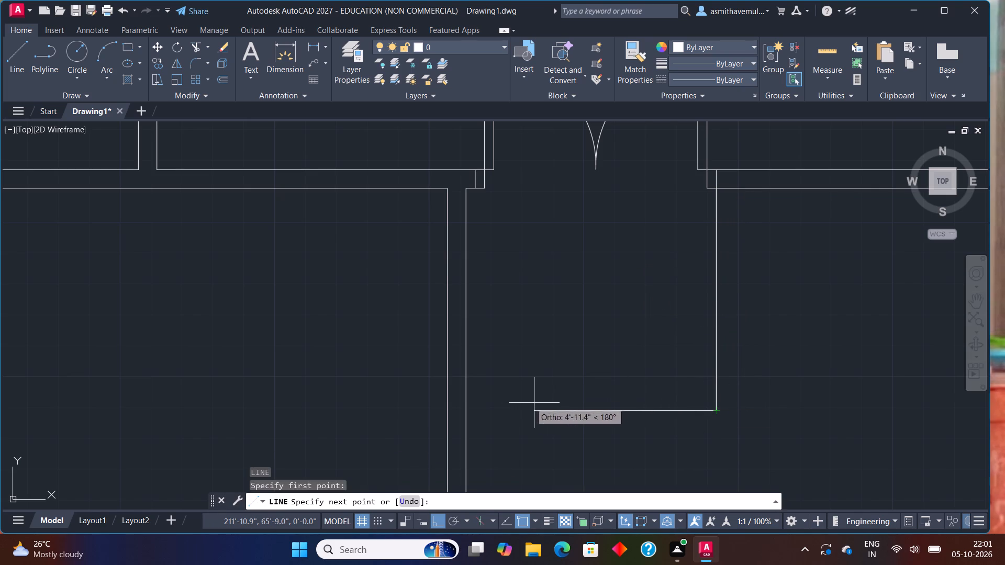
{"action": "left_click", "coordinate": [467, 410]}
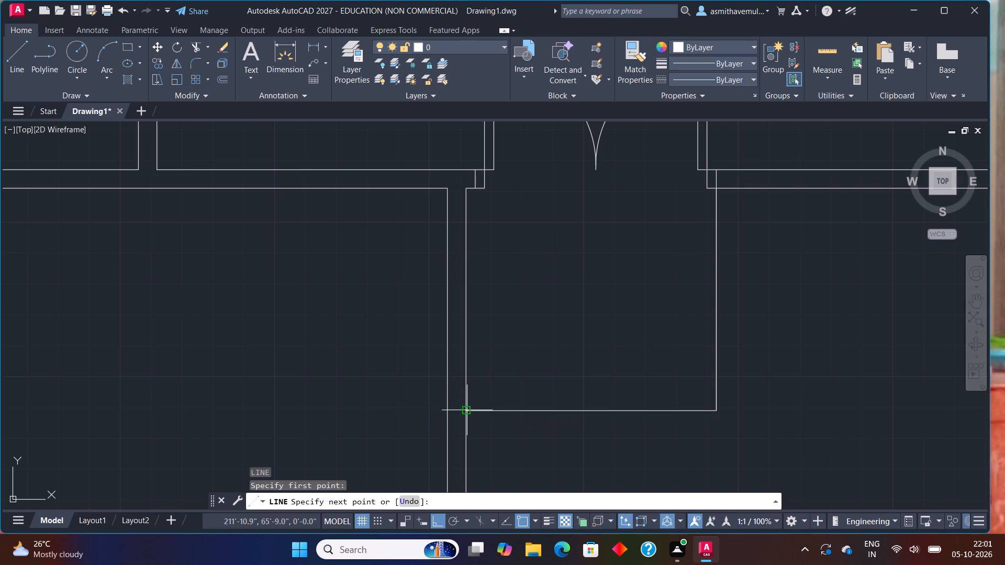
{"action": "key", "text": "Escape"}
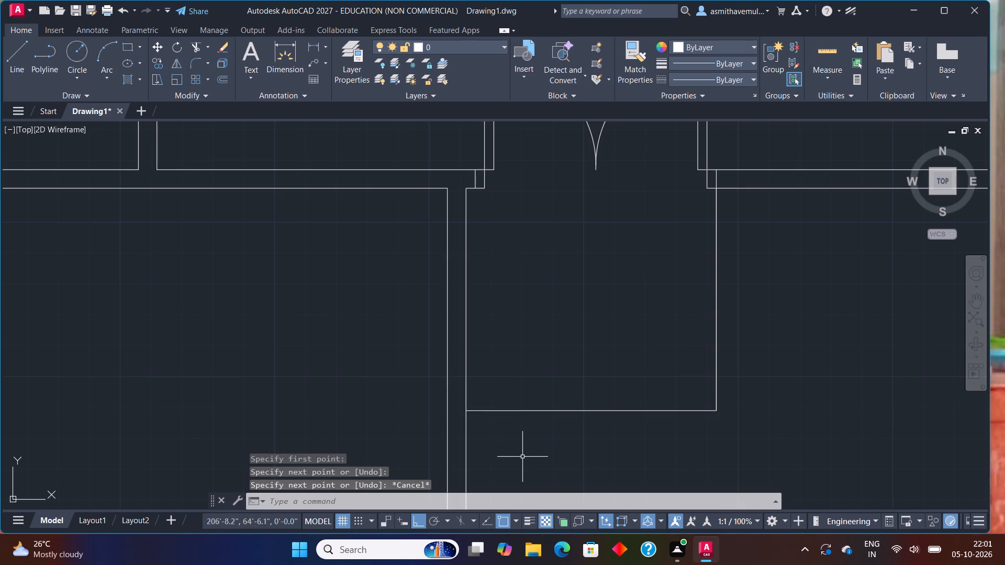
Measure the length of the horizontal line below the double doorway with a linear dimension.
{"action": "type", "text": "DLI"}
{"action": "key", "text": "Return"}
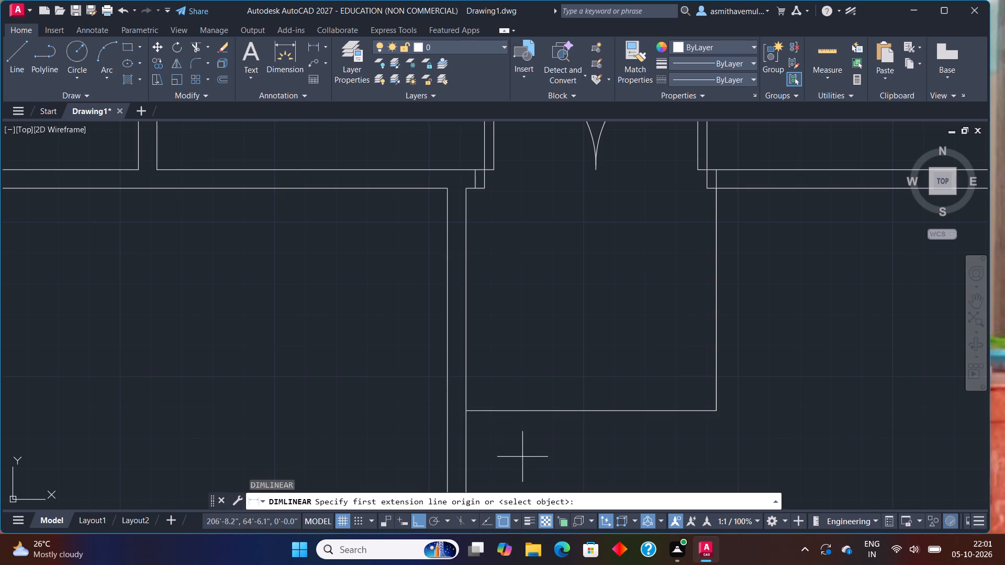
{"action": "left_click", "coordinate": [466, 411]}
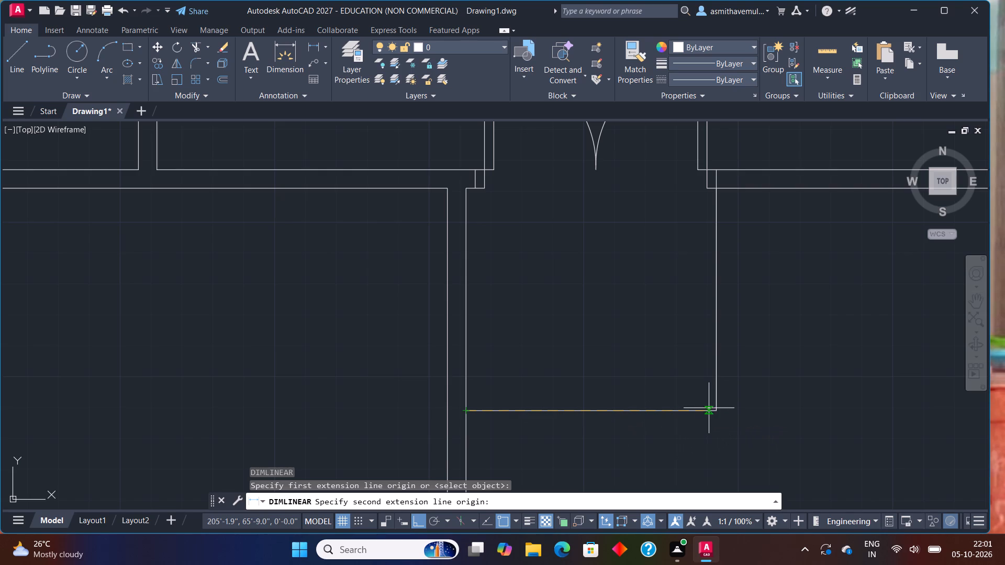
{"action": "left_click", "coordinate": [713, 411]}
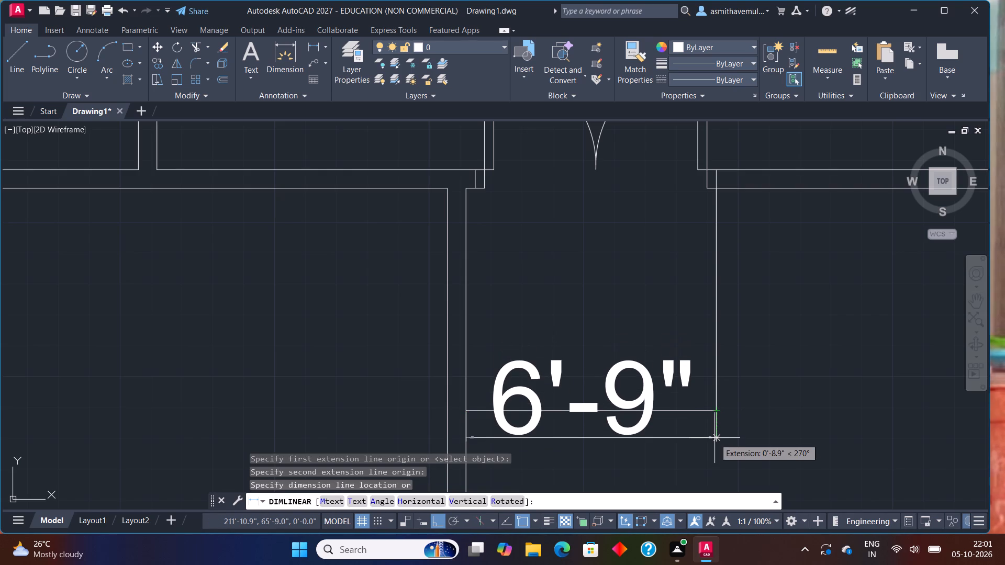
{"action": "key", "text": "Escape"}
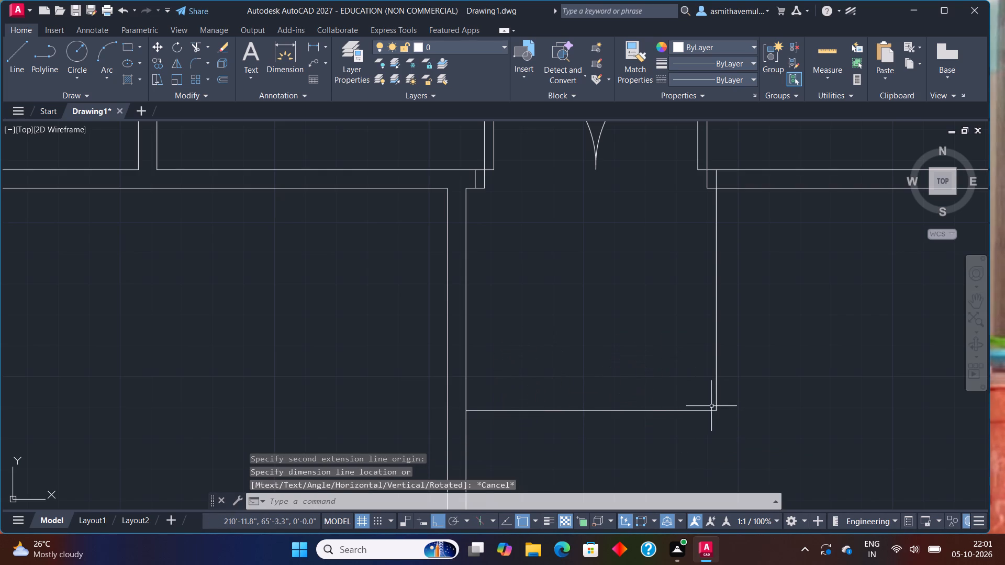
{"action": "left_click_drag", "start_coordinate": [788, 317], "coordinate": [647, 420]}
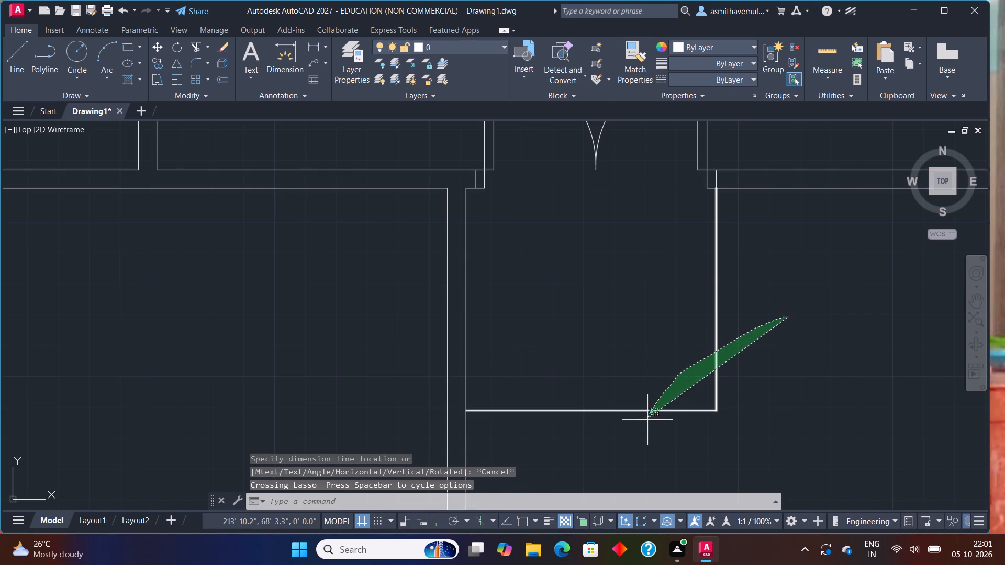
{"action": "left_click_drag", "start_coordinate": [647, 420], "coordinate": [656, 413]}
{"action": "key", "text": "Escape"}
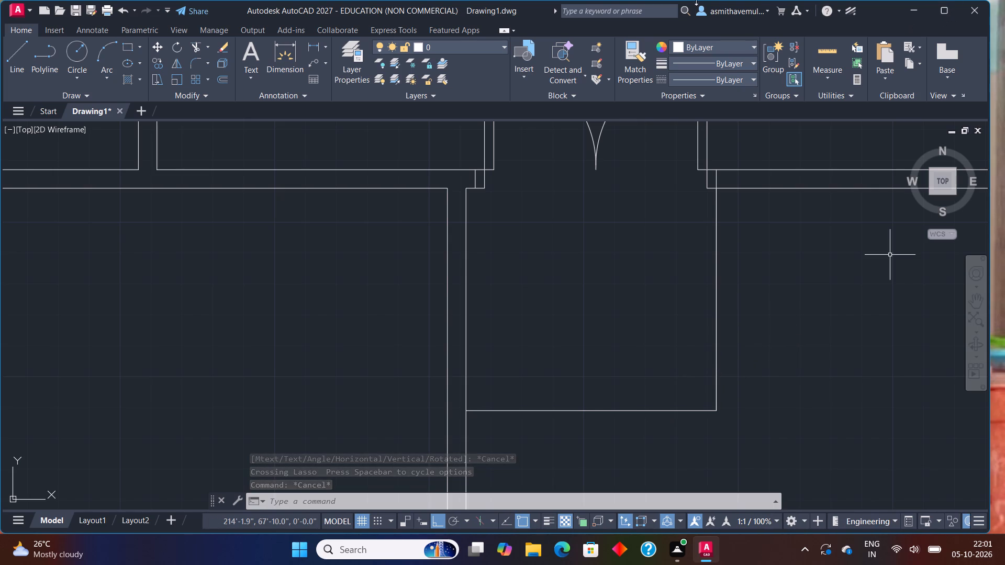
Delete the overlapping vertical lines below the double doorway's right jamb, keeping the horizontal line.
{"action": "scroll", "coordinate": [520, 182], "scroll_direction": "down", "scroll_amount": 2}
{"action": "middle_click_drag", "start_coordinate": [568, 244], "coordinate": [564, 223]}
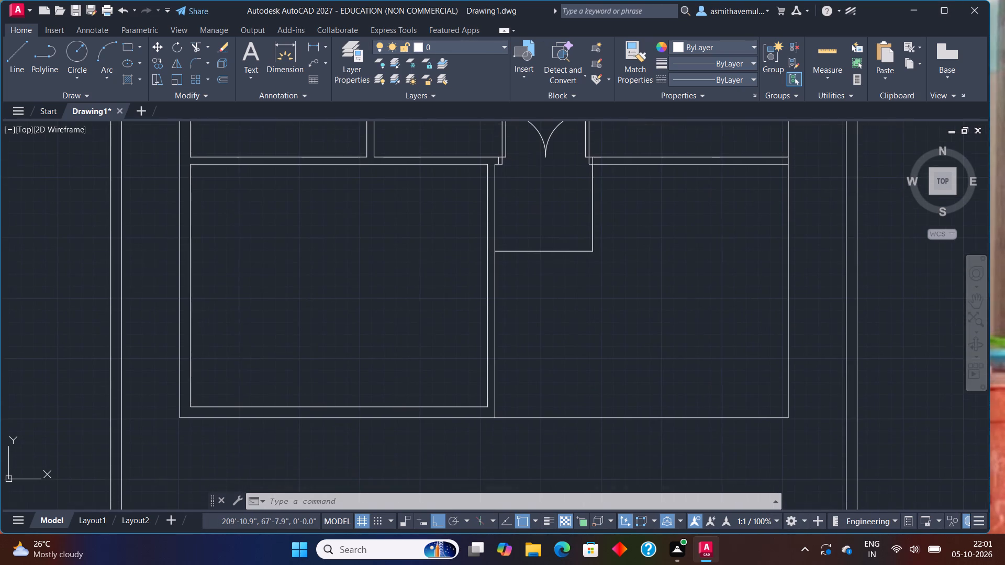
{"action": "scroll", "coordinate": [564, 217], "scroll_direction": "up", "scroll_amount": 2}
{"action": "left_click_drag", "start_coordinate": [672, 201], "coordinate": [583, 237]}
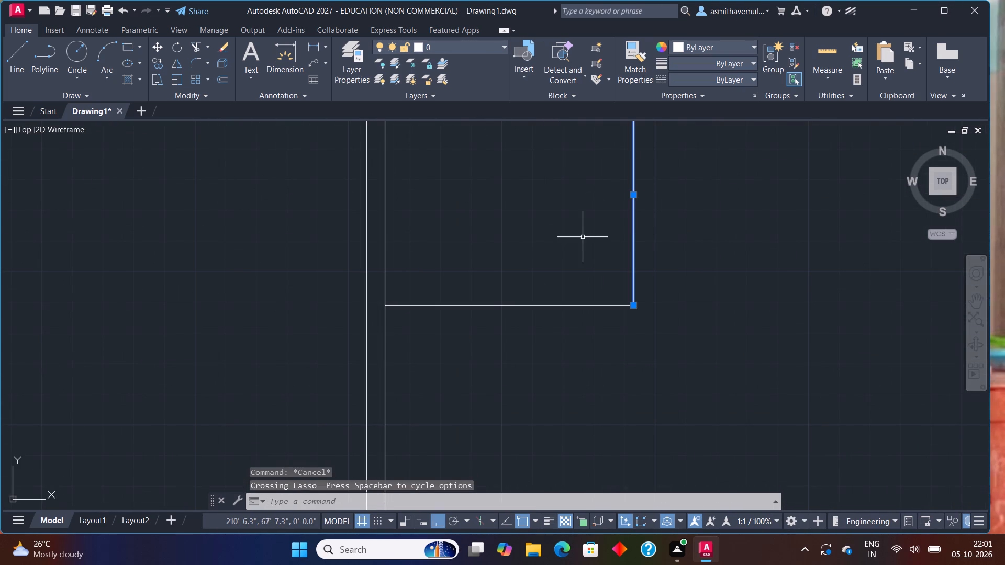
{"action": "key", "text": "Delete"}
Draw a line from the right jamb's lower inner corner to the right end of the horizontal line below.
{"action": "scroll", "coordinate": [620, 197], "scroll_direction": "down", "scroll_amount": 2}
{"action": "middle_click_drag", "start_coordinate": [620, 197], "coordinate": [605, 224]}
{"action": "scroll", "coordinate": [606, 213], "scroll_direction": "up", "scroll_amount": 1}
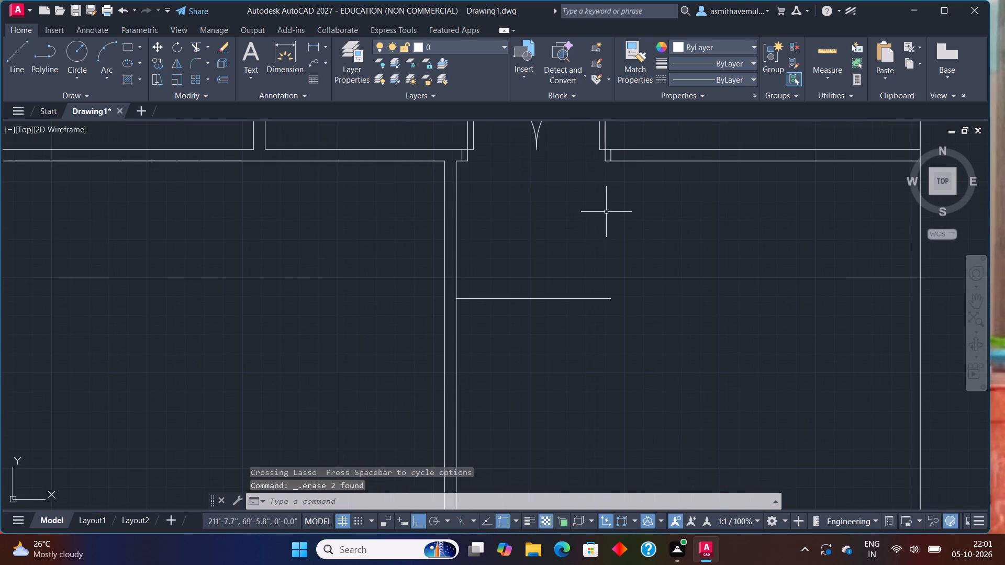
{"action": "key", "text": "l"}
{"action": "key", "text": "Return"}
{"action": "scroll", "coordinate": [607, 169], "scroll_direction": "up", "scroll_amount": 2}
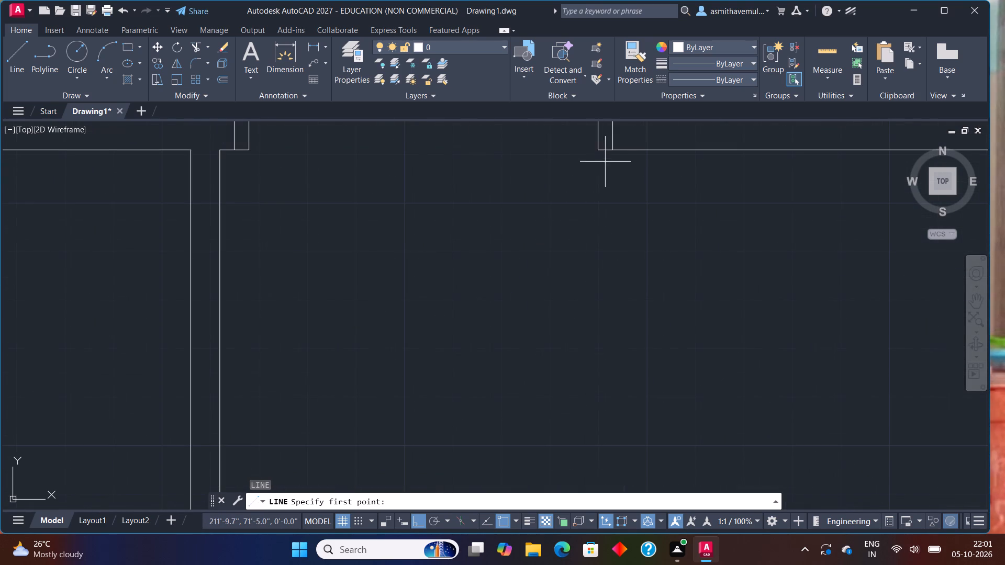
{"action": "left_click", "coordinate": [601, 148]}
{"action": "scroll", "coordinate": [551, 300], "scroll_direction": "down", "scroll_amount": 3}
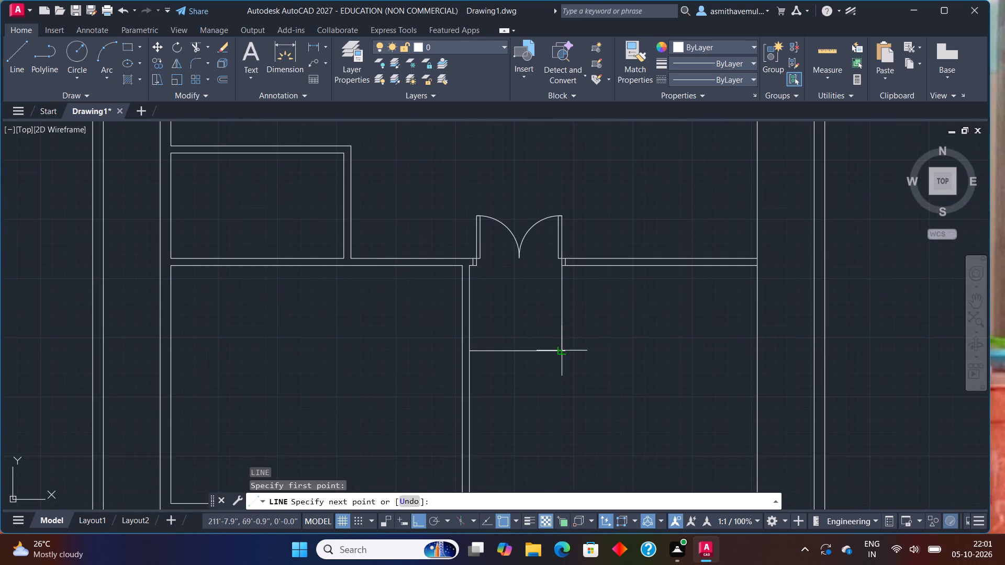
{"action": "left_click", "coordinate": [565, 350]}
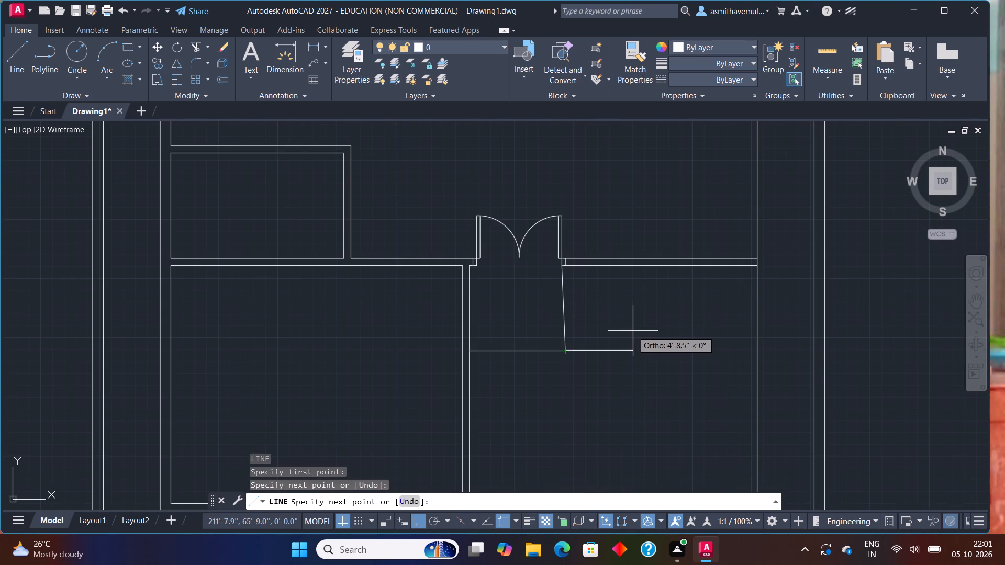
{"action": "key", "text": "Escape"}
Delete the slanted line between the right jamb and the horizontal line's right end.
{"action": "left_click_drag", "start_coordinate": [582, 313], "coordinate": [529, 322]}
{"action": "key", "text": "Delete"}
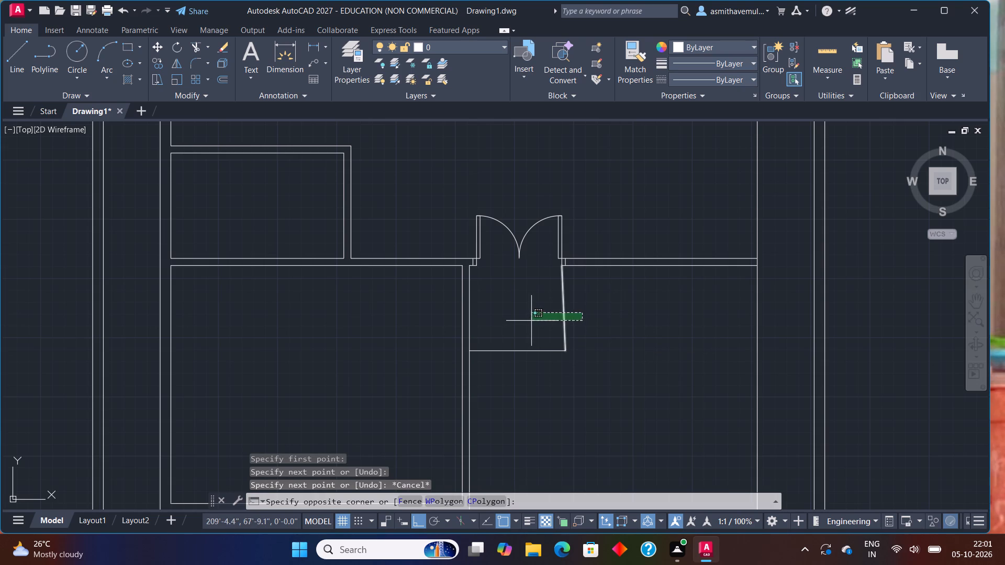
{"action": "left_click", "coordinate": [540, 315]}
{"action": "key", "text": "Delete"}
Draw a vertical line from the right jamb's lower inner corner down to the horizontal line below the double doorway.
{"action": "scroll", "coordinate": [542, 311], "scroll_direction": "up", "scroll_amount": 1}
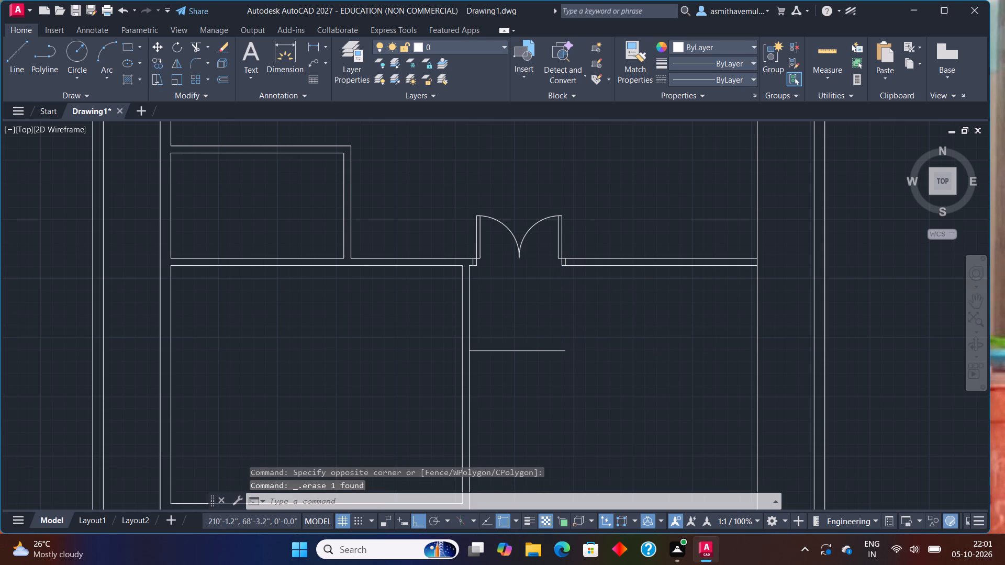
{"action": "key", "text": "l"}
{"action": "key", "text": "Return"}
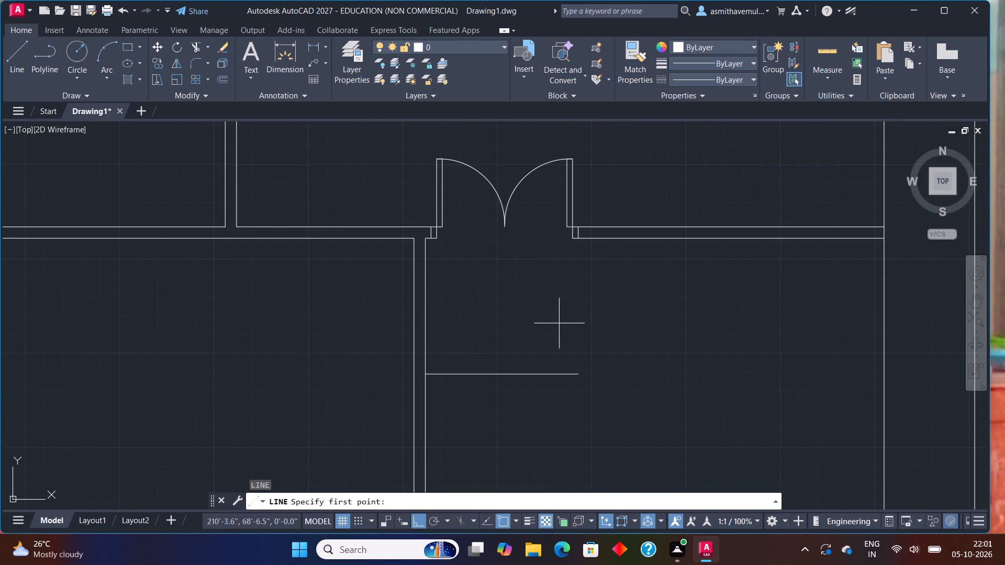
{"action": "scroll", "coordinate": [561, 328], "scroll_direction": "up", "scroll_amount": 1}
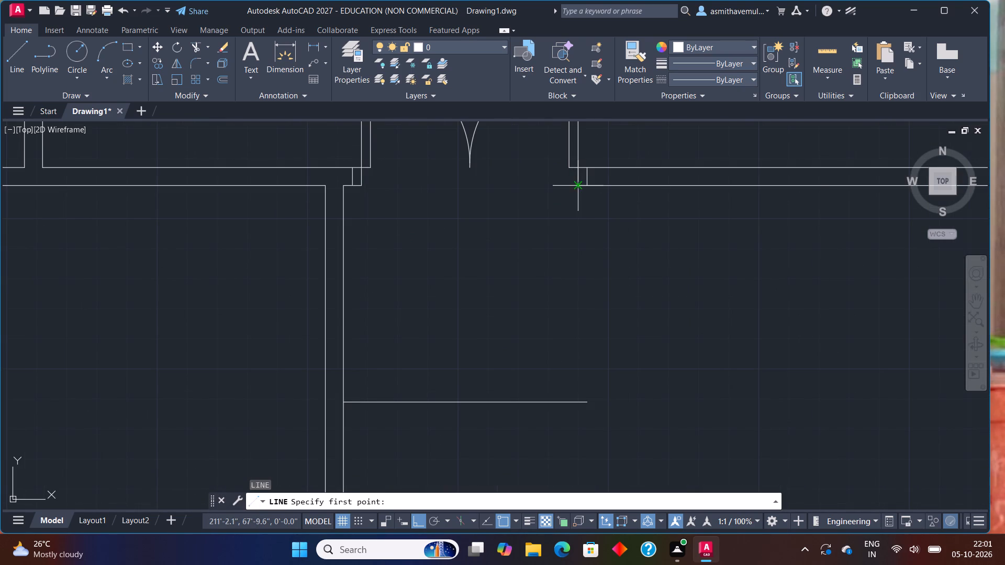
{"action": "left_click", "coordinate": [577, 185]}
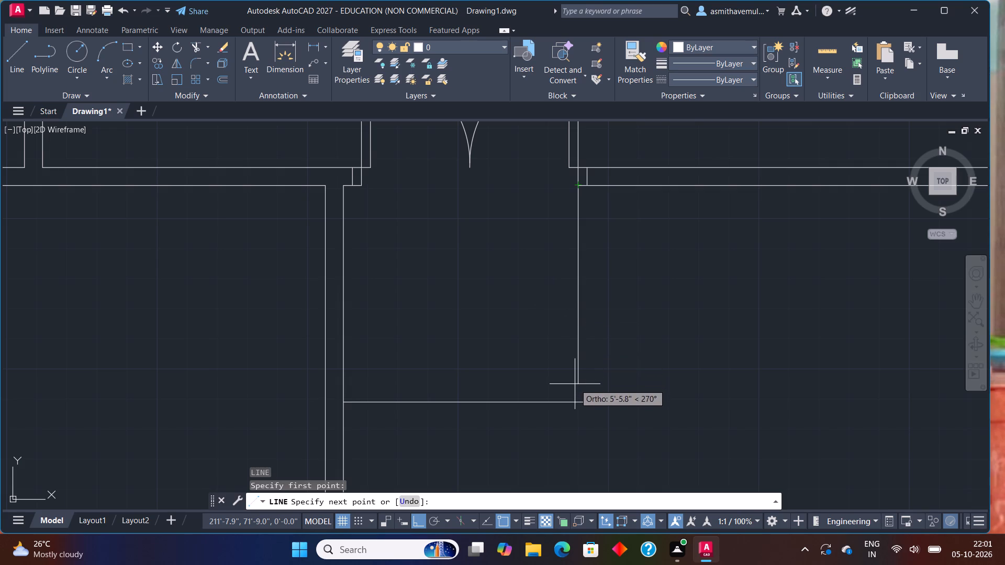
{"action": "left_click", "coordinate": [575, 402]}
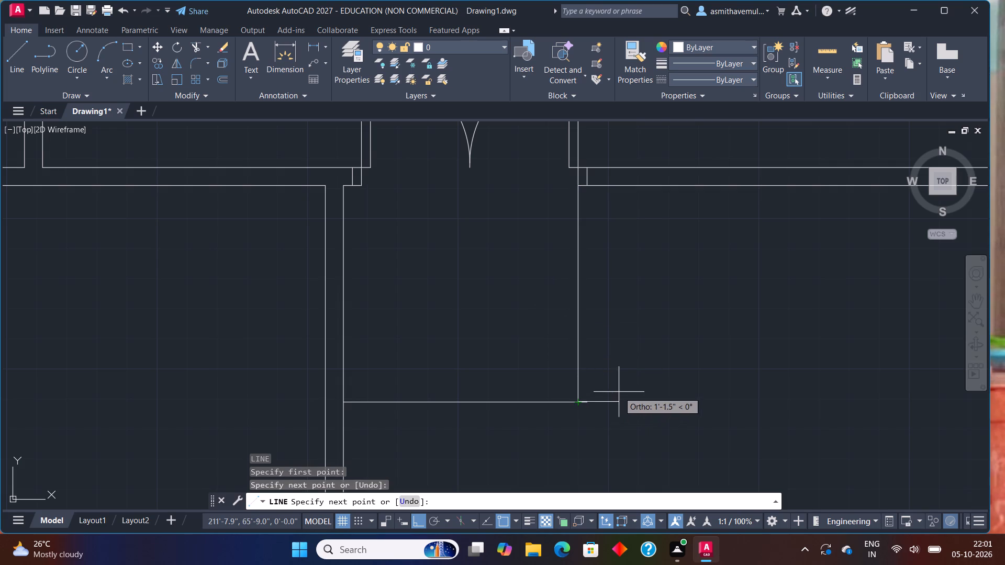
{"action": "key", "text": "Escape"}
Trim the short end of the horizontal line that projects beyond the new vertical line.
{"action": "key", "text": "t"}
{"action": "key", "text": "r"}
{"action": "type", "text": "IM"}
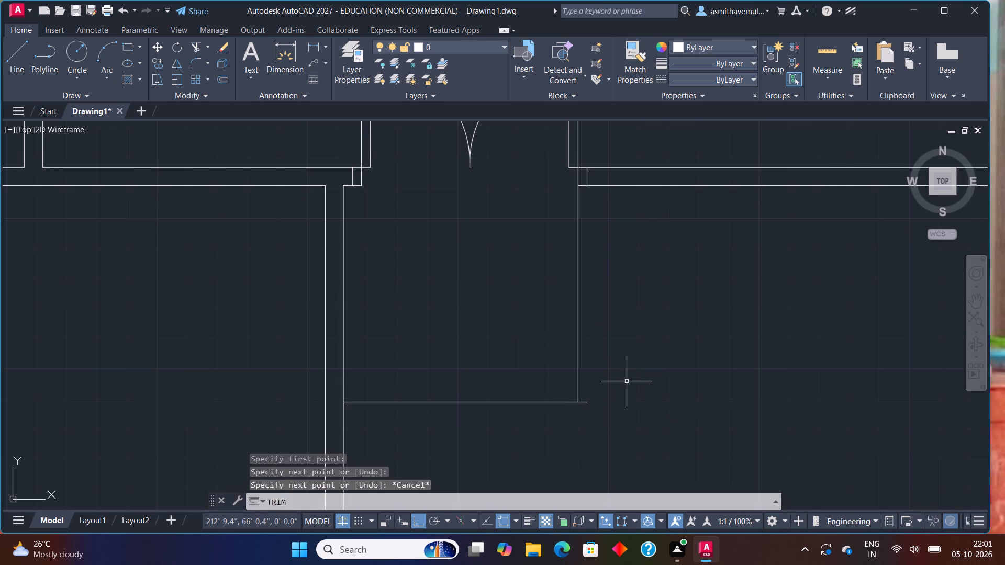
{"action": "key", "text": "Return"}
{"action": "scroll", "coordinate": [587, 357], "scroll_direction": "up", "scroll_amount": 1}
{"action": "left_click_drag", "start_coordinate": [584, 411], "coordinate": [569, 451]}
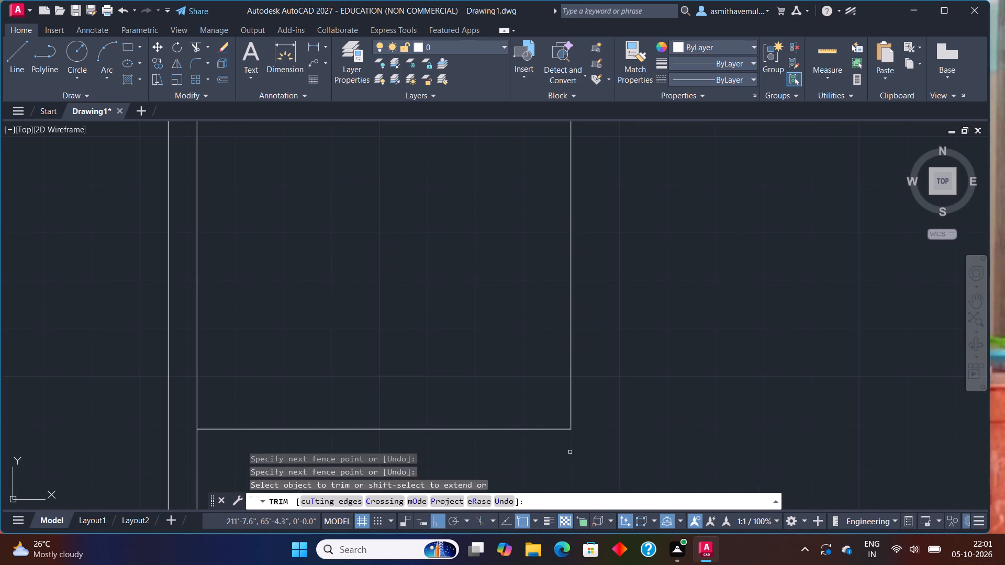
{"action": "key", "text": "Escape"}
Offset the horizontal line upward three times in succession at 11" spacing to form the steps below the double doorway.
{"action": "scroll", "coordinate": [650, 385], "scroll_direction": "down", "scroll_amount": 1}
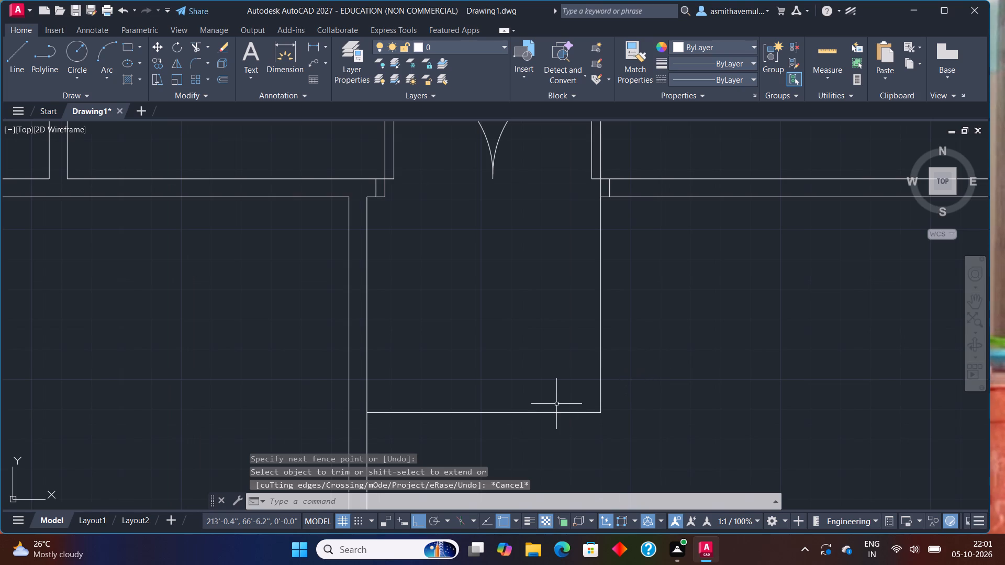
{"action": "key", "text": "o"}
{"action": "key", "text": "Return"}
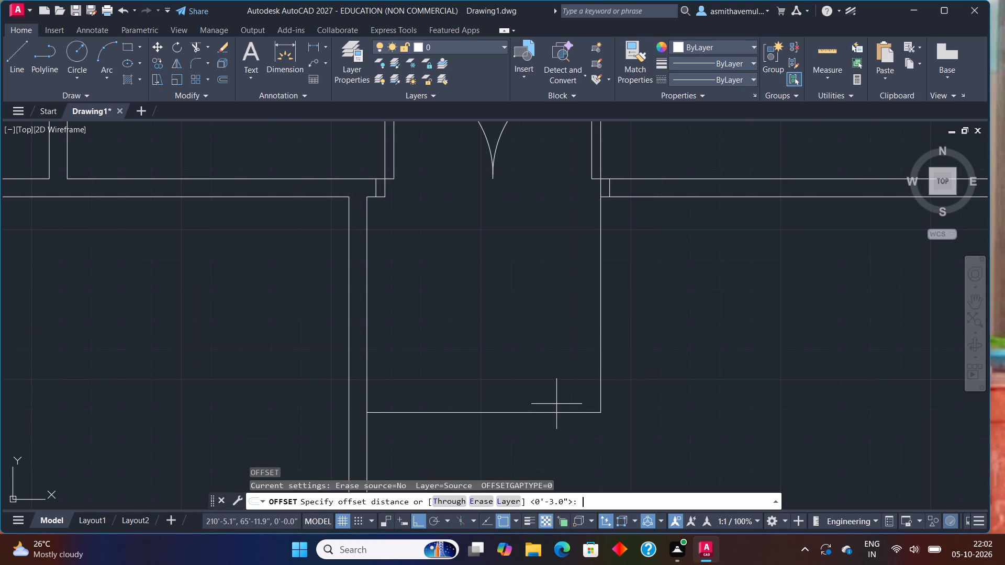
{"action": "type", "text": "11"}
{"action": "key", "text": "shift+quotedbl"}
{"action": "key", "text": "Return"}
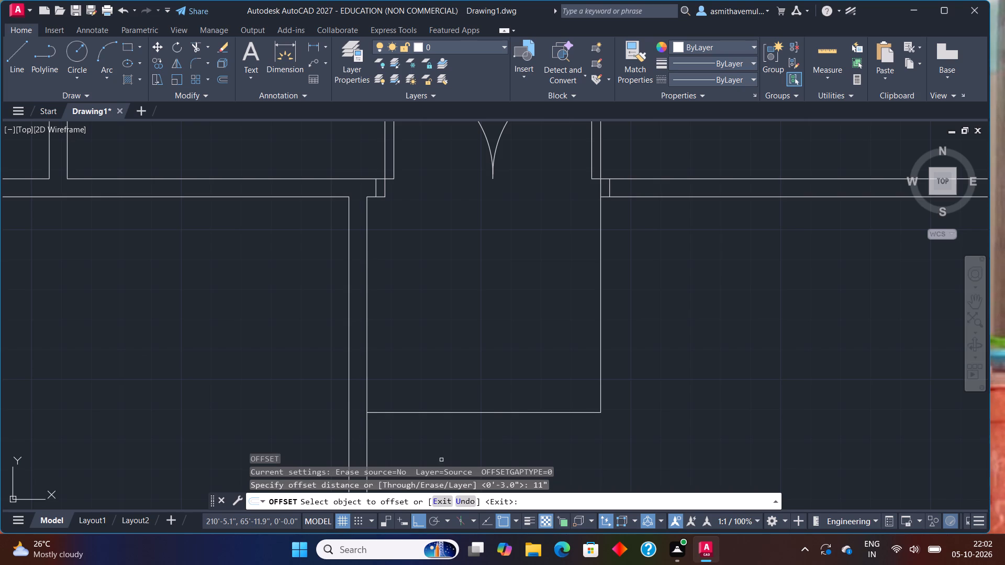
{"action": "left_click", "coordinate": [468, 412]}
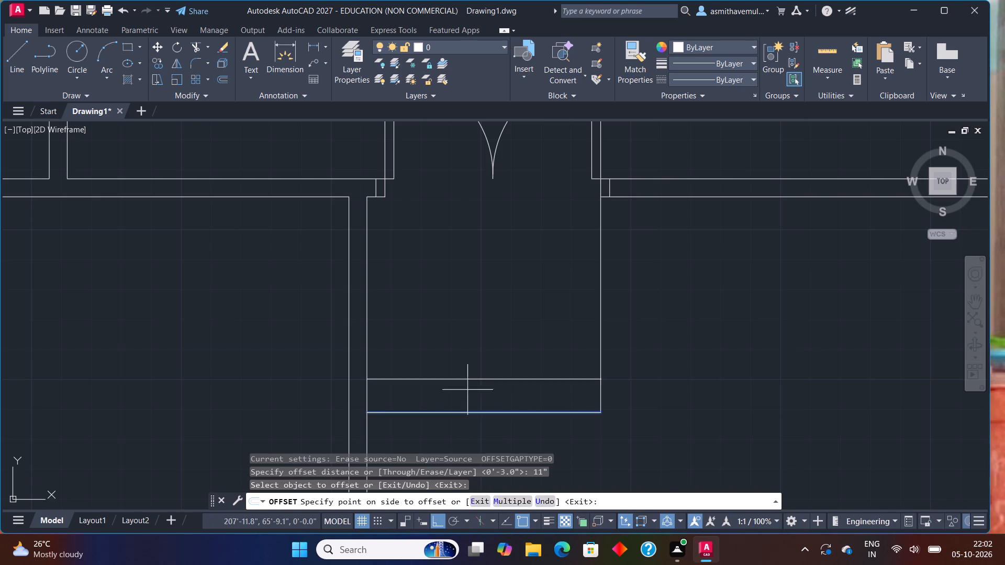
{"action": "left_click", "coordinate": [467, 383]}
{"action": "left_click", "coordinate": [467, 379]}
{"action": "left_click", "coordinate": [478, 324]}
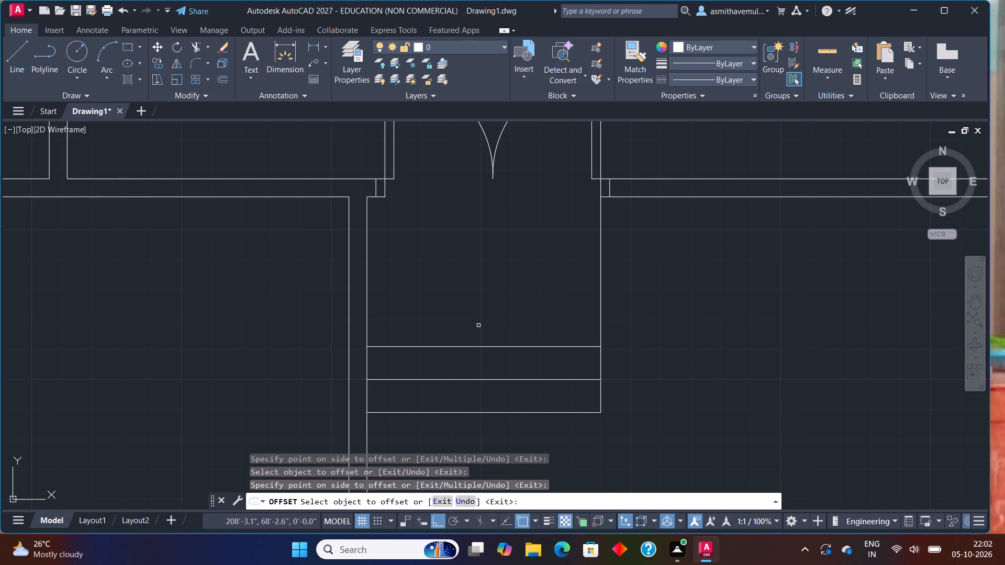
{"action": "left_click_drag", "start_coordinate": [475, 348], "coordinate": [475, 340]}
{"action": "left_click", "coordinate": [484, 309]}
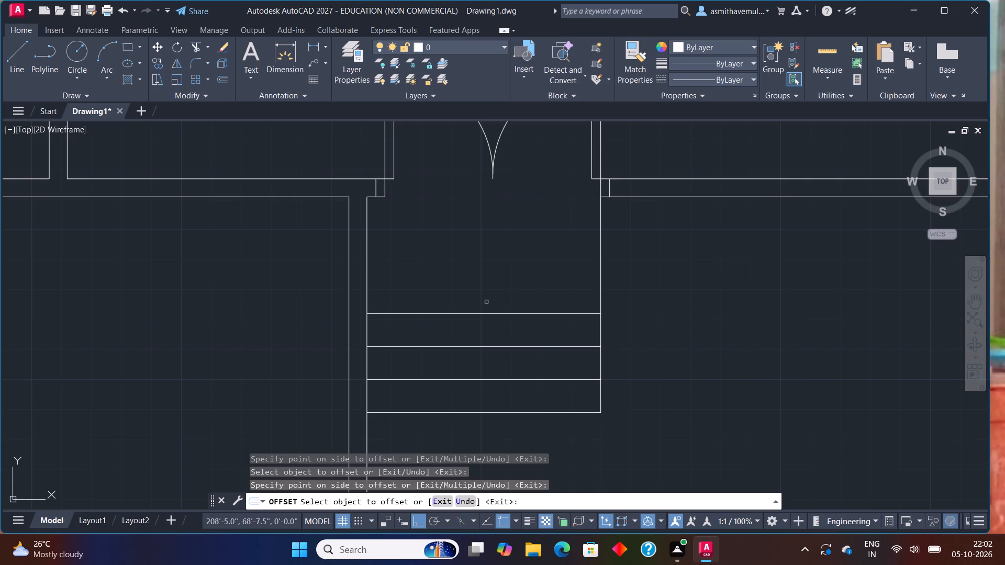
{"action": "key", "text": "Escape"}
Offset the vertical line on the right side of the steps 3" outward, away from the steps.
{"action": "key", "text": "o"}
{"action": "key", "text": "Return"}
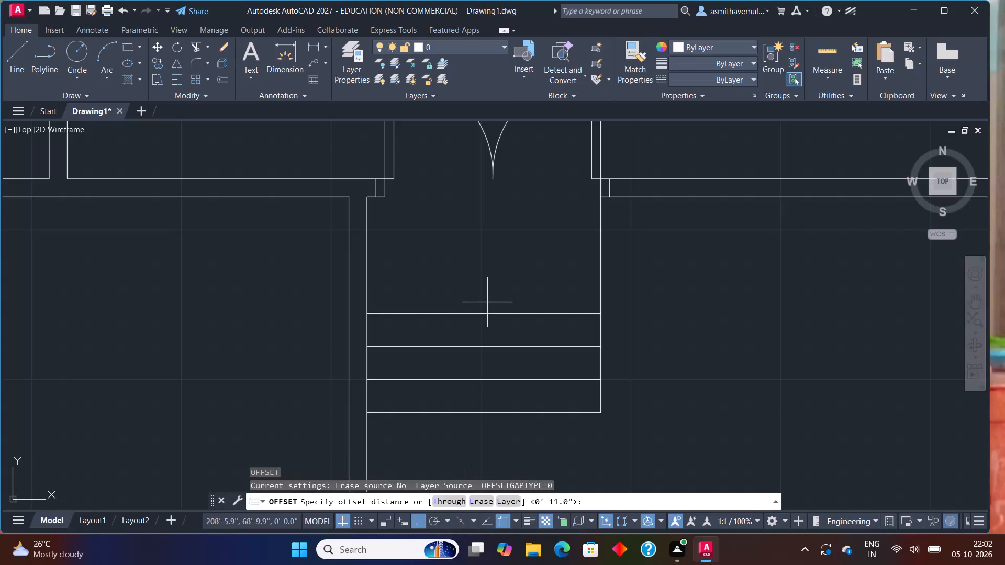
{"action": "type", "text": "3\""}
{"action": "key", "text": "Return"}
{"action": "left_click", "coordinate": [601, 265]}
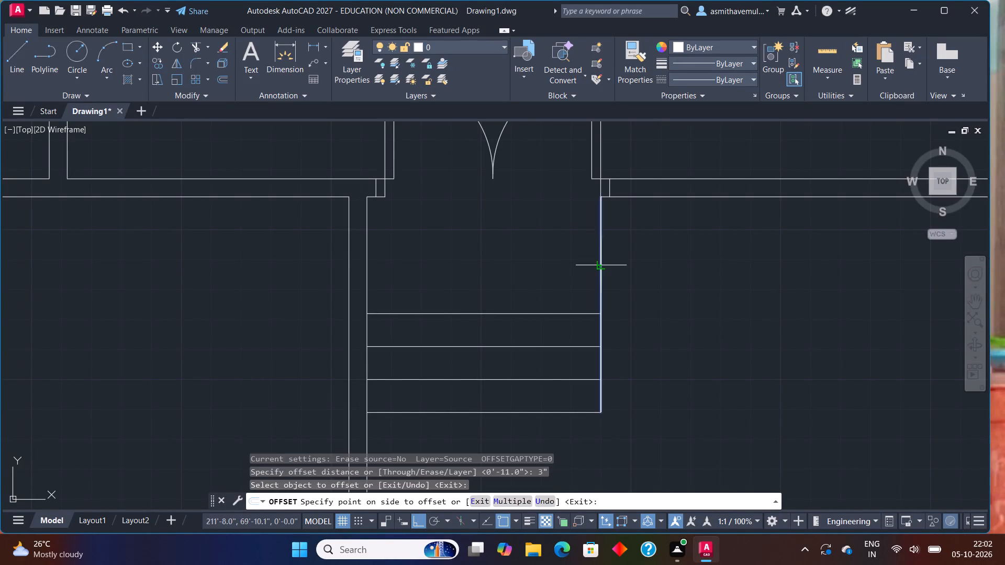
{"action": "left_click", "coordinate": [613, 259]}
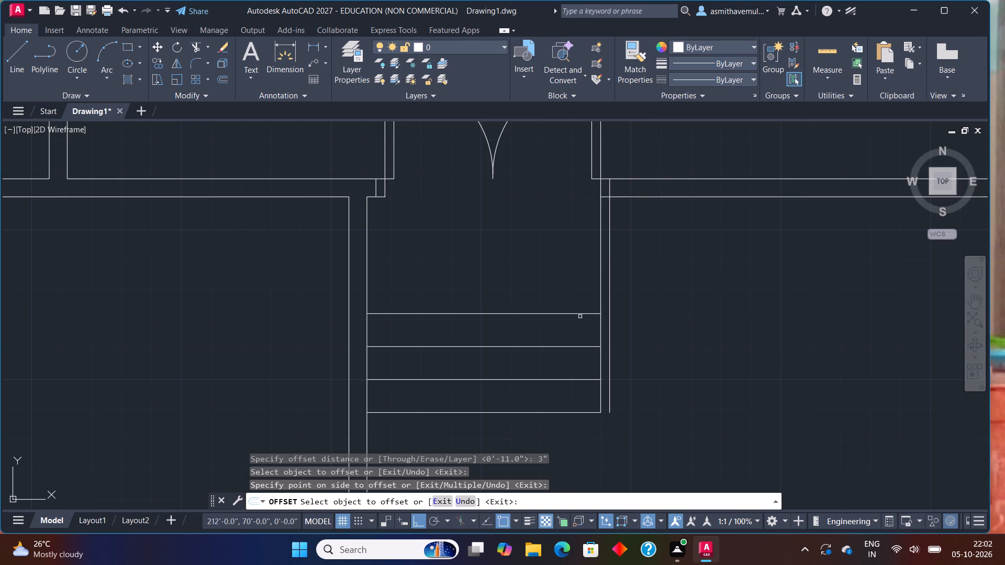
{"action": "scroll", "coordinate": [599, 313], "scroll_direction": "up", "scroll_amount": 1, "text": "shift"}
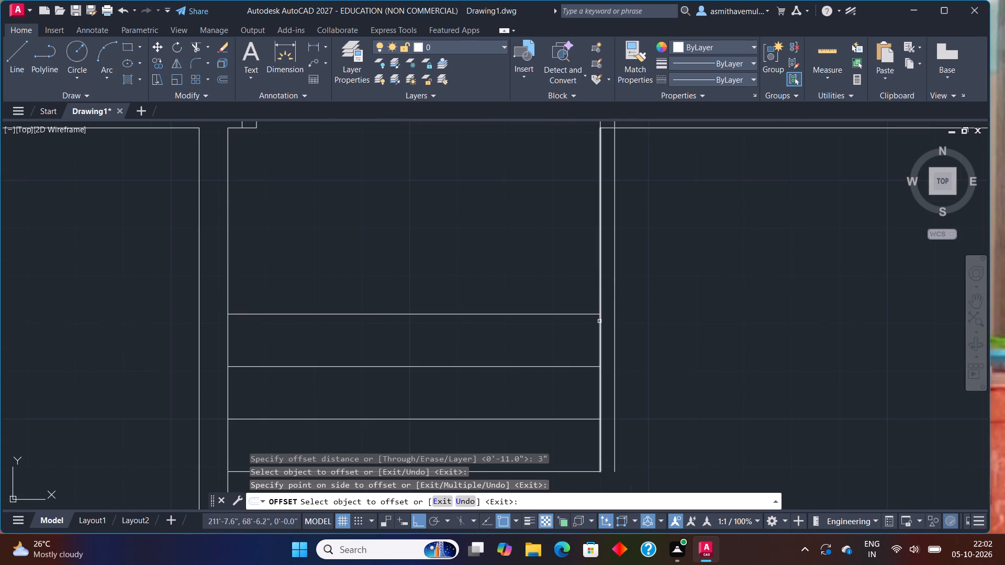
{"action": "key", "text": "Escape"}
Stretch the right ends of the three upper step lines to meet the outer vertical line.
{"action": "left_click", "coordinate": [595, 313]}
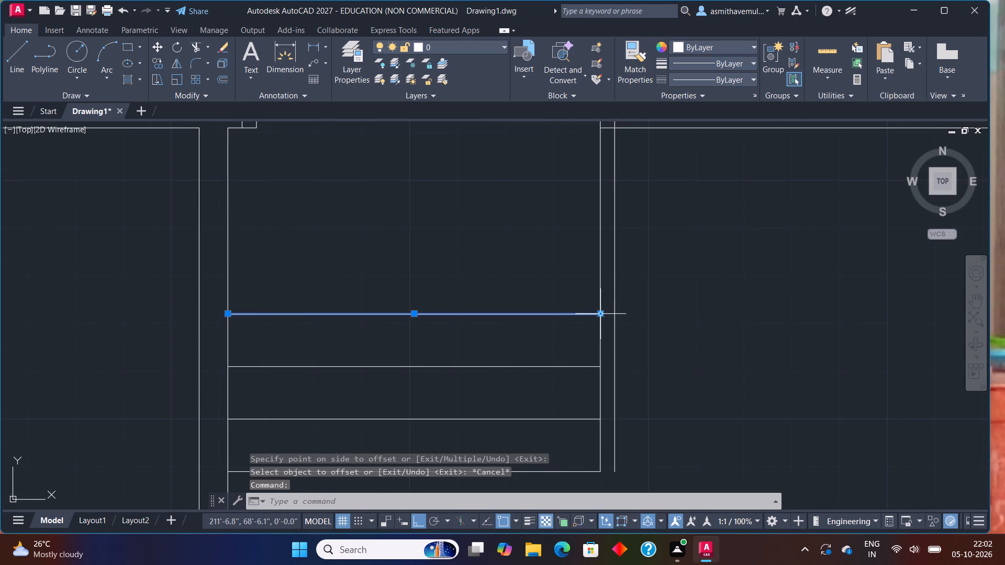
{"action": "left_click", "coordinate": [602, 313]}
{"action": "left_click", "coordinate": [616, 314]}
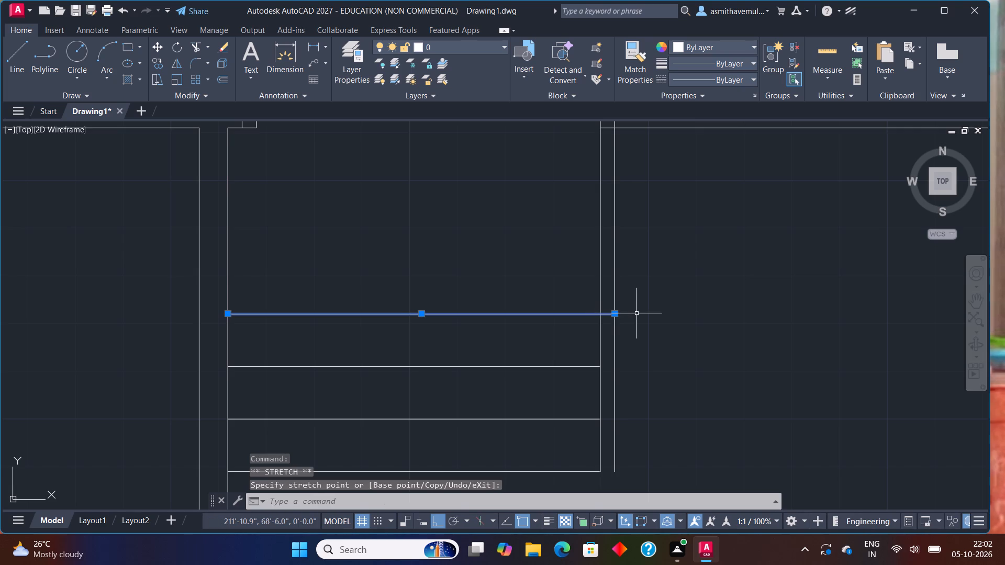
{"action": "key", "text": "Escape"}
{"action": "left_click", "coordinate": [597, 368]}
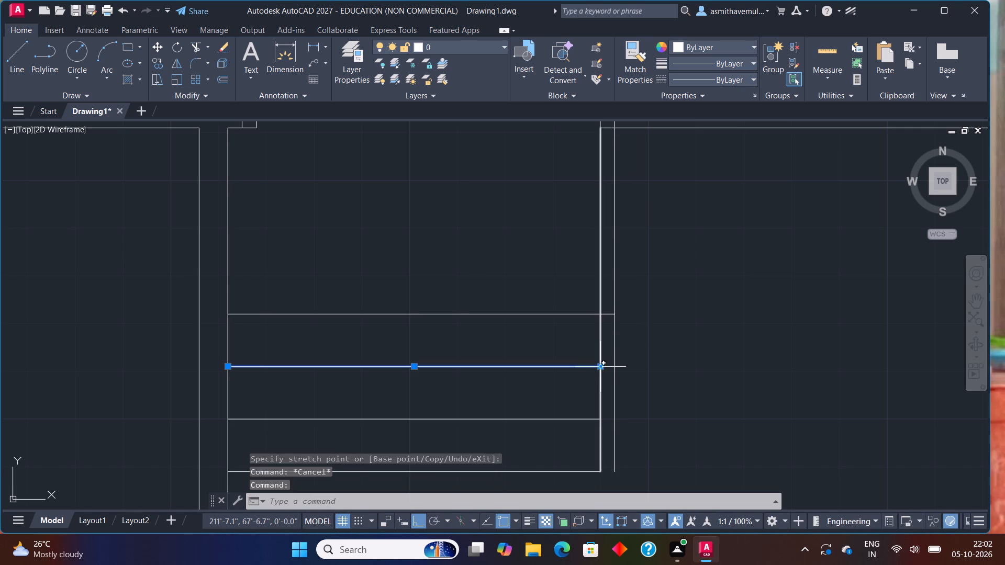
{"action": "left_click", "coordinate": [599, 368]}
{"action": "left_click", "coordinate": [619, 366]}
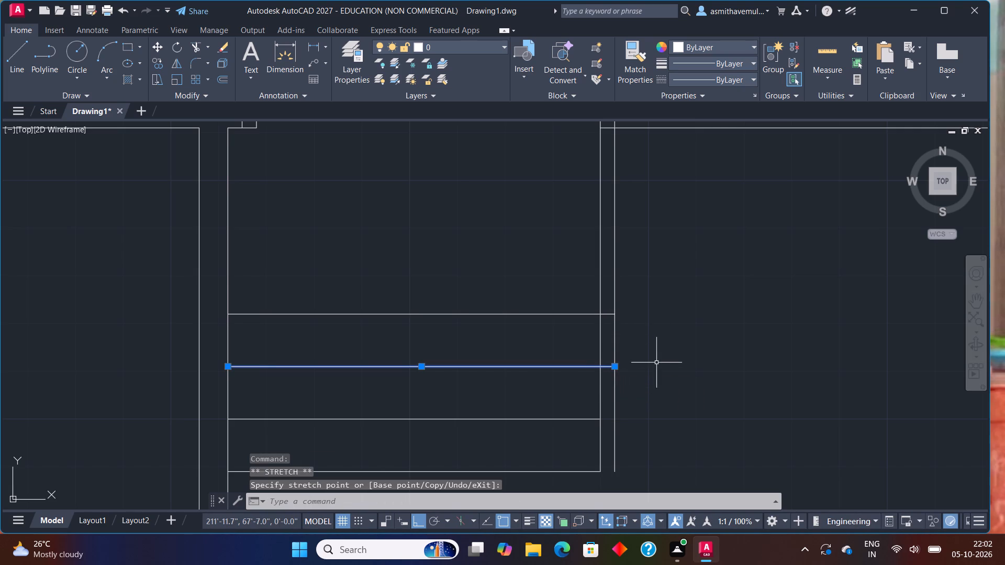
{"action": "key", "text": "Escape"}
{"action": "left_click", "coordinate": [599, 420]}
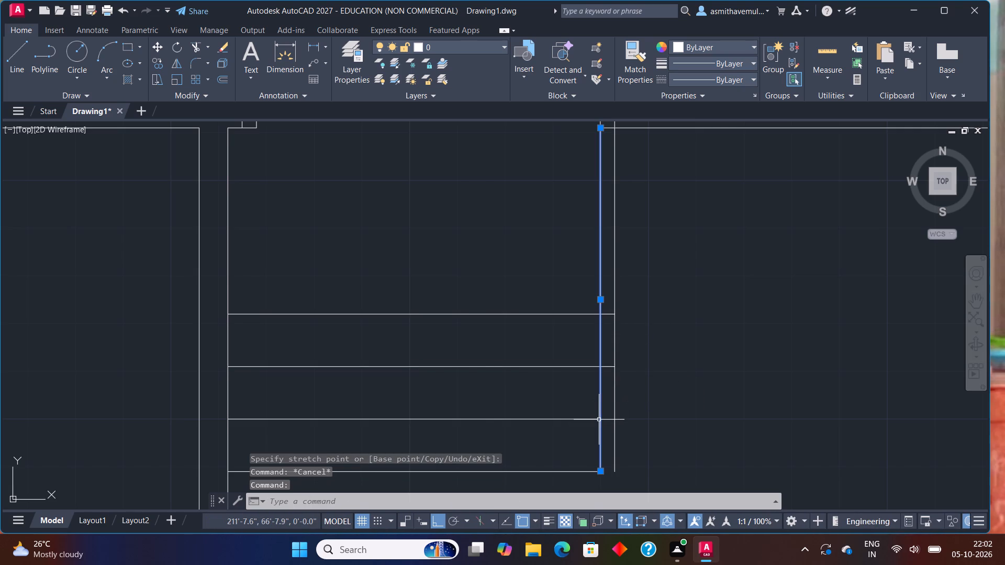
{"action": "key", "text": "Escape"}
{"action": "left_click", "coordinate": [595, 419]}
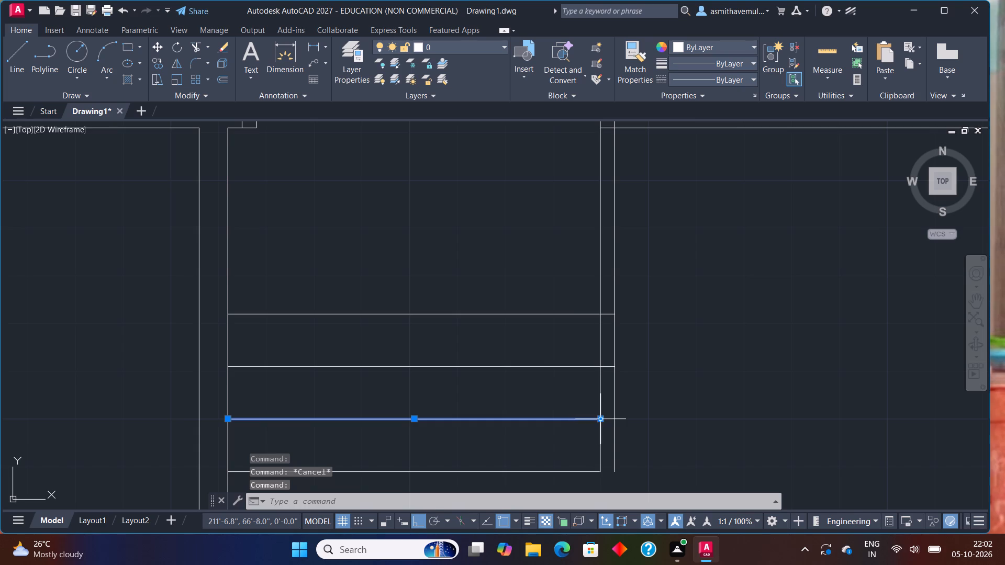
{"action": "left_click", "coordinate": [603, 418]}
{"action": "left_click", "coordinate": [619, 420]}
{"action": "key", "text": "Escape"}
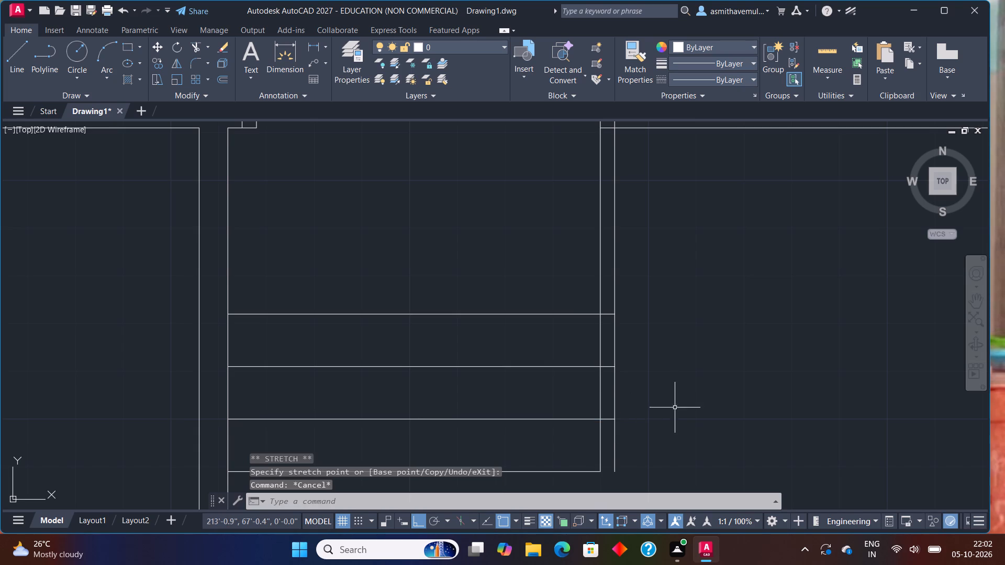
Stretch the right end of the bottom step line to the lower end of the outer vertical line.
{"action": "middle_click_drag", "start_coordinate": [604, 448], "coordinate": [613, 390]}
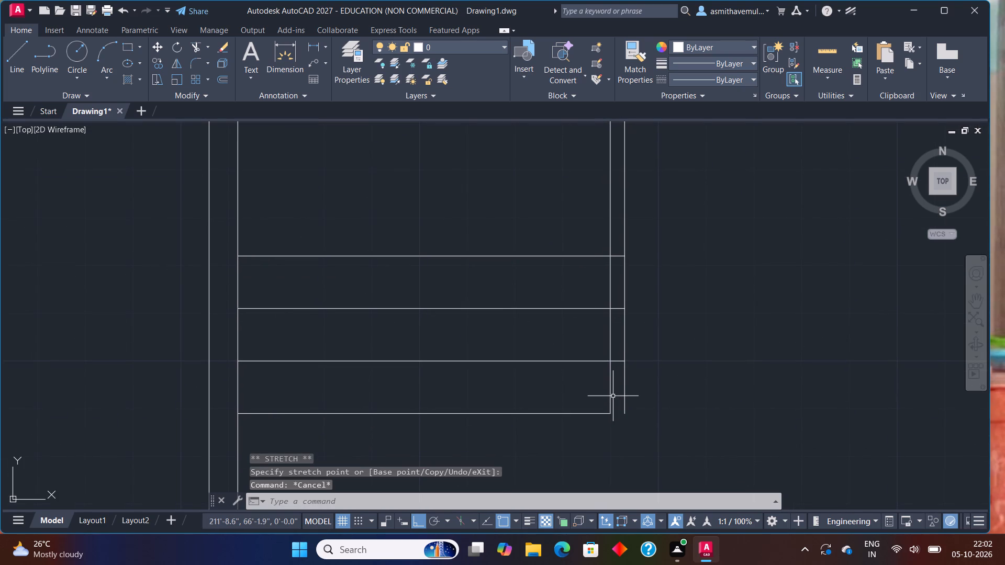
{"action": "left_click", "coordinate": [608, 414]}
{"action": "left_click", "coordinate": [608, 414]}
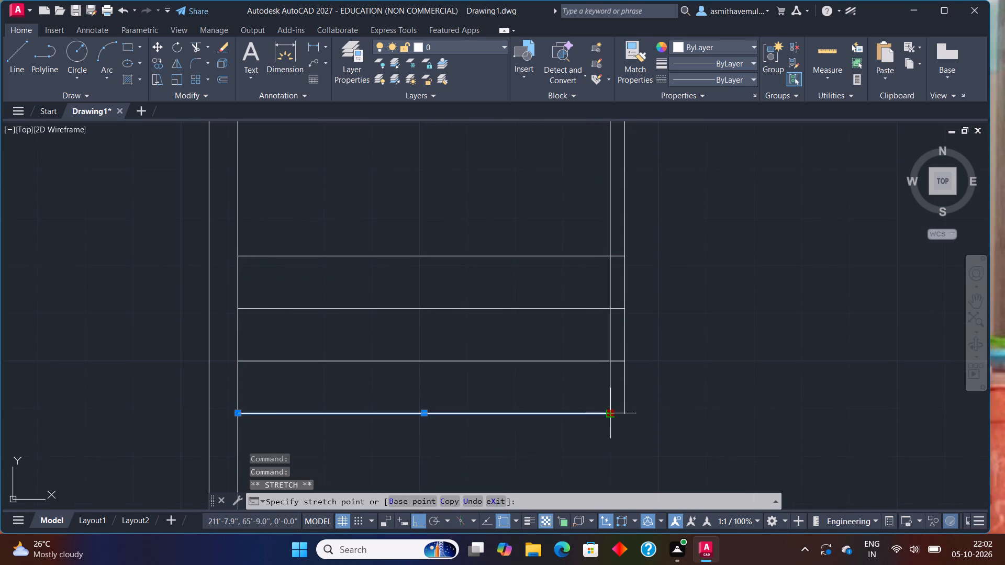
{"action": "left_click", "coordinate": [627, 412]}
{"action": "key", "text": "Escape"}
Review the steps below the double doorway and the rest of the floor plan up to the inner rectangle's top edge.
{"action": "scroll", "coordinate": [672, 396], "scroll_direction": "down", "scroll_amount": 2}
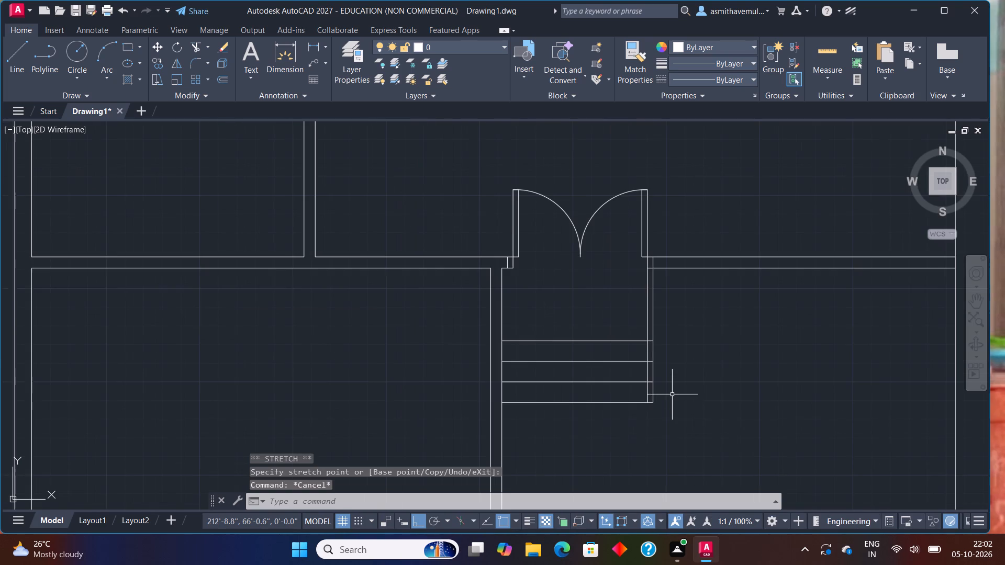
{"action": "middle_click_drag", "start_coordinate": [669, 349], "coordinate": [683, 267]}
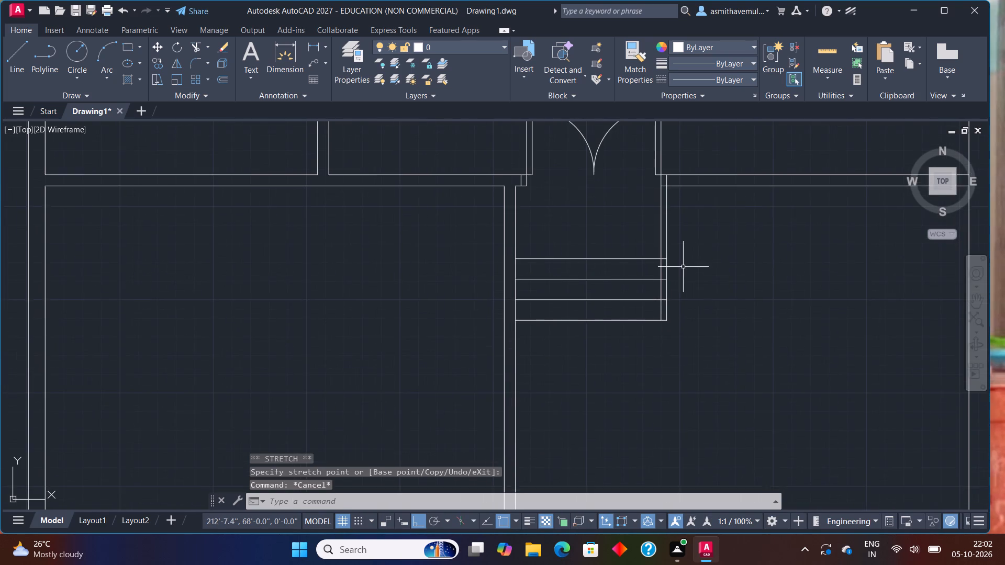
{"action": "scroll", "coordinate": [683, 268], "scroll_direction": "down", "scroll_amount": 1}
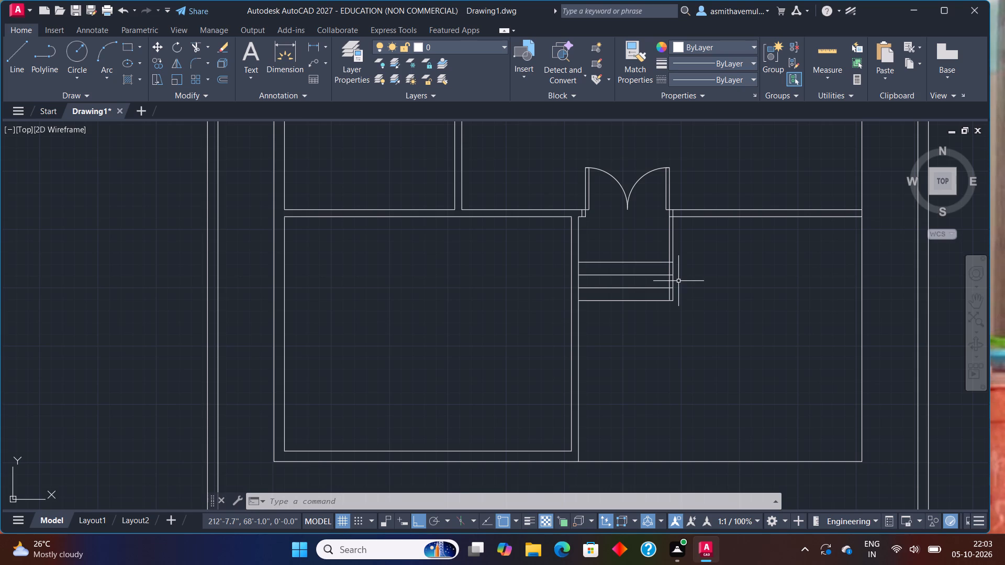
{"action": "scroll", "coordinate": [566, 291], "scroll_direction": "down", "scroll_amount": 2}
{"action": "middle_click_drag", "start_coordinate": [524, 241], "coordinate": [498, 297]}
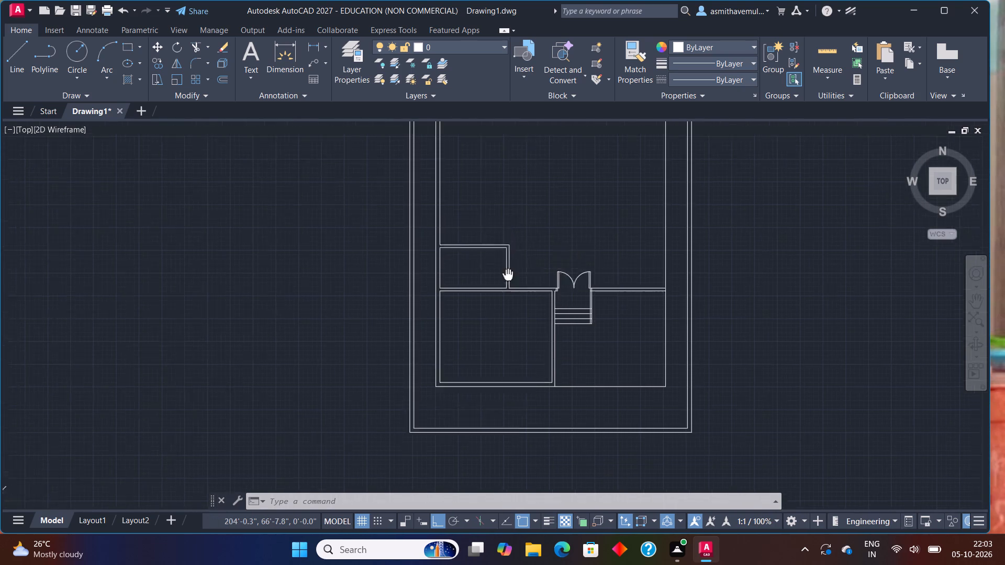
{"action": "middle_click_drag", "start_coordinate": [498, 297], "coordinate": [494, 302]}
{"action": "middle_click_drag", "start_coordinate": [555, 191], "coordinate": [478, 250]}
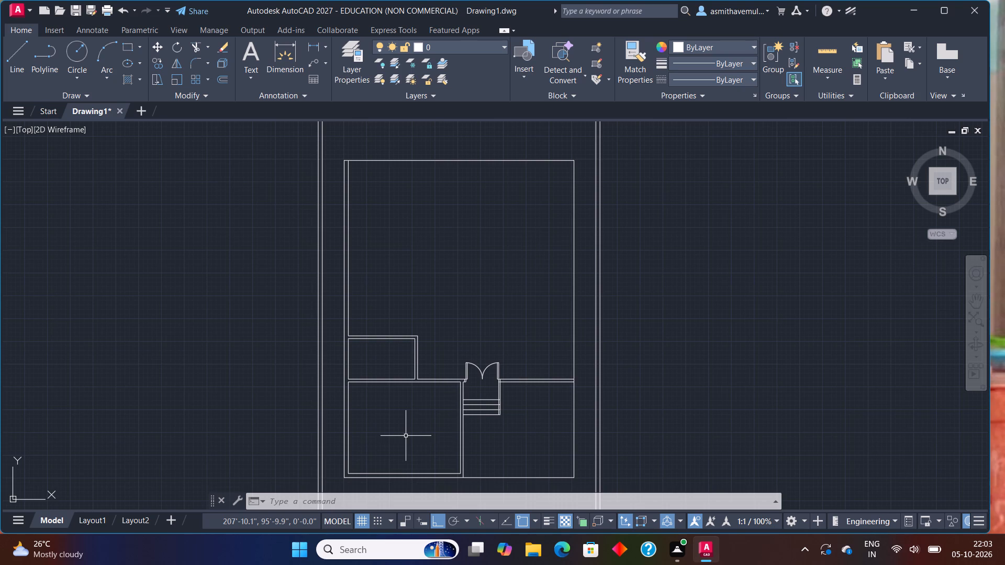
{"action": "scroll", "coordinate": [512, 180], "scroll_direction": "up", "scroll_amount": 1}
{"action": "middle_click_drag", "start_coordinate": [513, 179], "coordinate": [513, 178]}
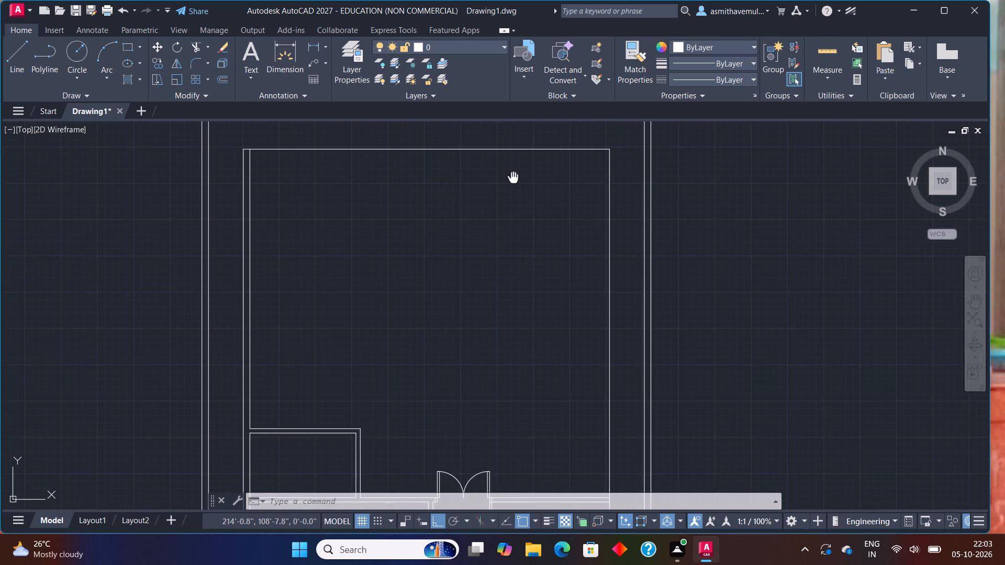
{"action": "middle_click_drag", "start_coordinate": [513, 178], "coordinate": [442, 195]}
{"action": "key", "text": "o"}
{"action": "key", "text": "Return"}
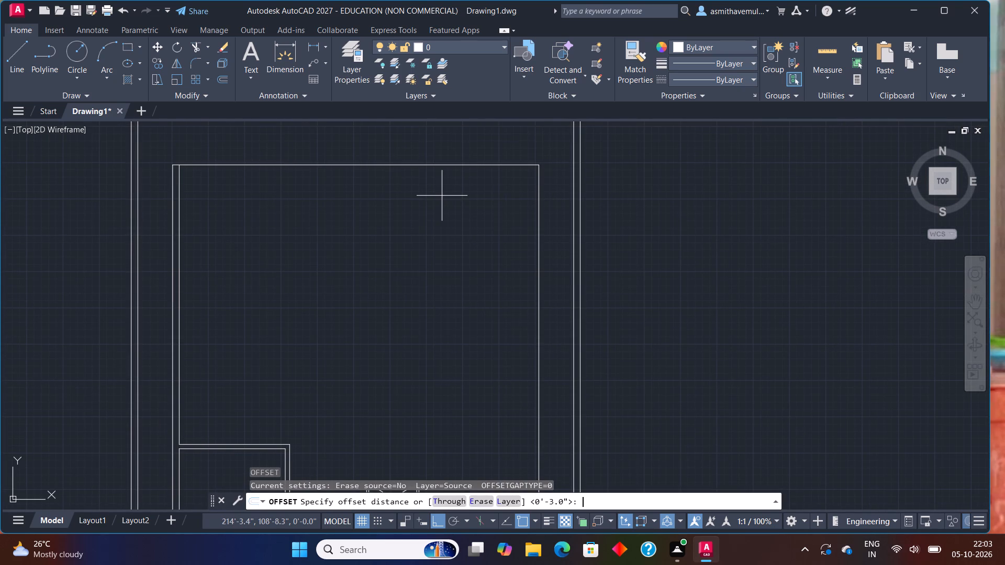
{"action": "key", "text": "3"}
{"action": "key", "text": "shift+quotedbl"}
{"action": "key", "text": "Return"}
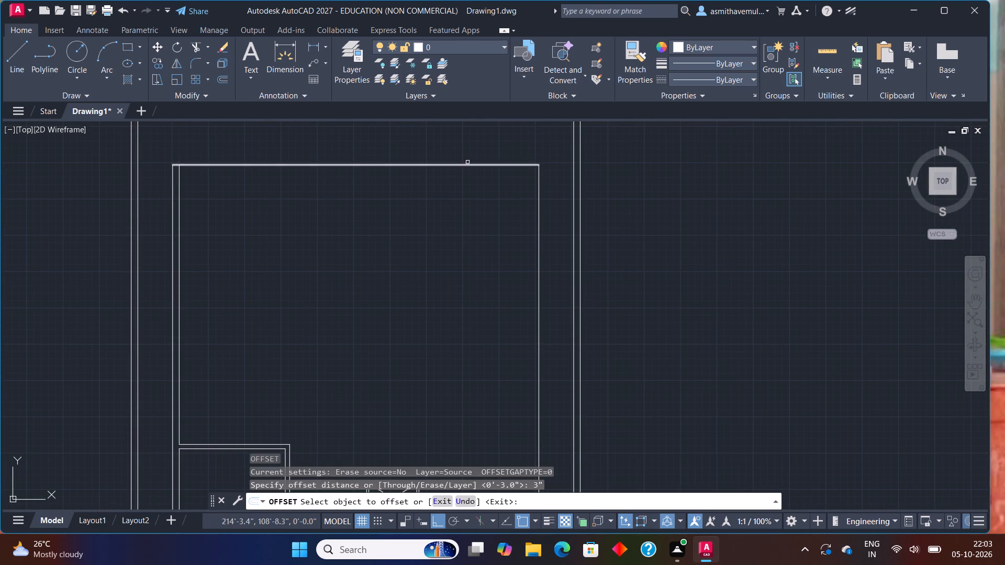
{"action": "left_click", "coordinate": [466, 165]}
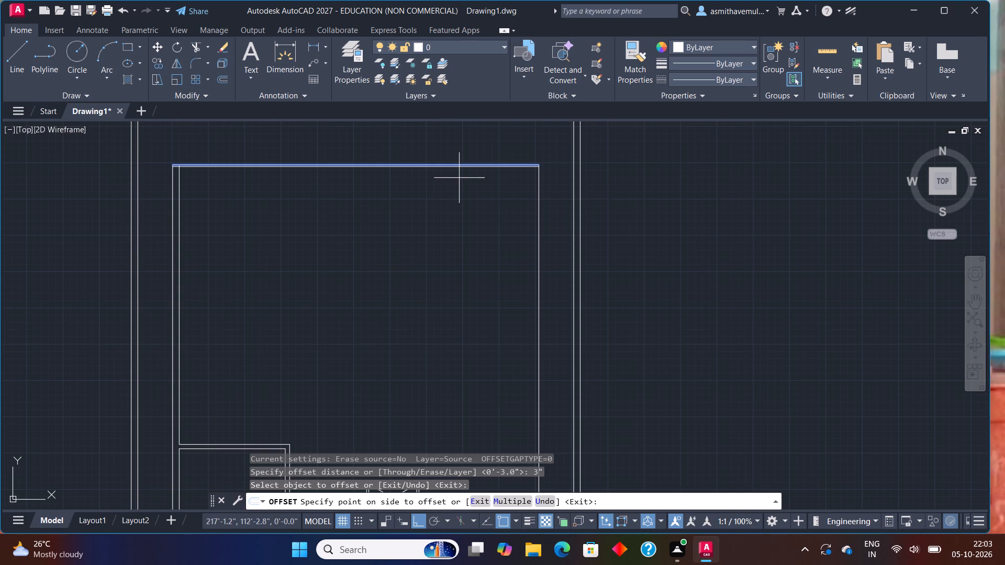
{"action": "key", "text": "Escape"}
Offset the inner rectangle's top line and right-hand vertical line 6" inward to form the wall thickness.
{"action": "key", "text": "o"}
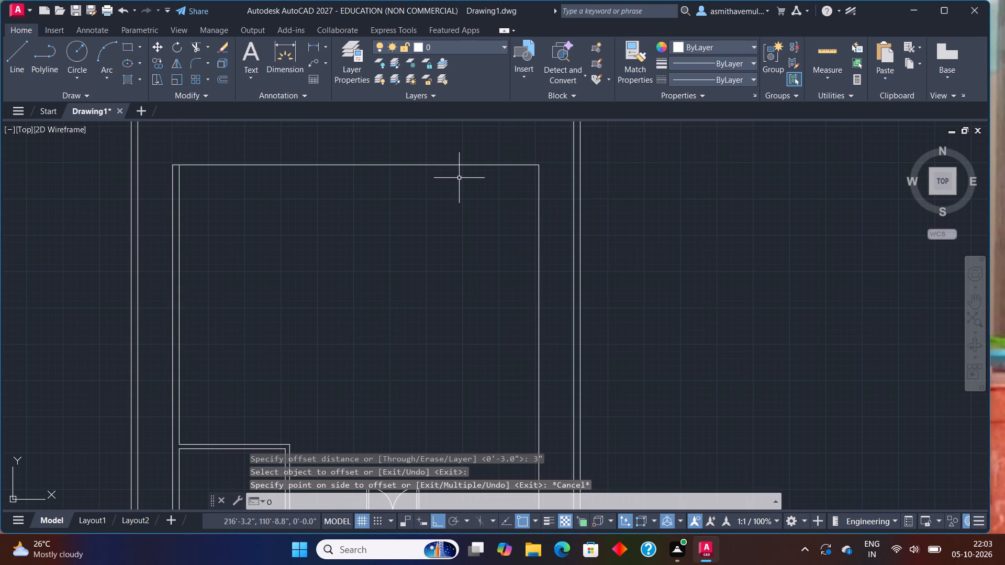
{"action": "key", "text": "Return"}
{"action": "type", "text": "6\""}
{"action": "key", "text": "Return"}
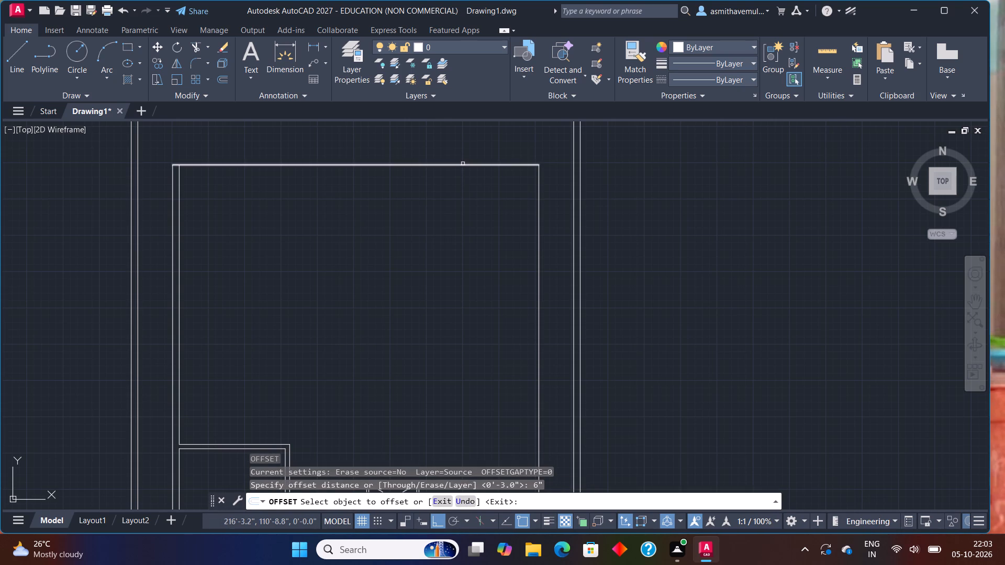
{"action": "left_click", "coordinate": [465, 165]}
{"action": "left_click", "coordinate": [464, 180]}
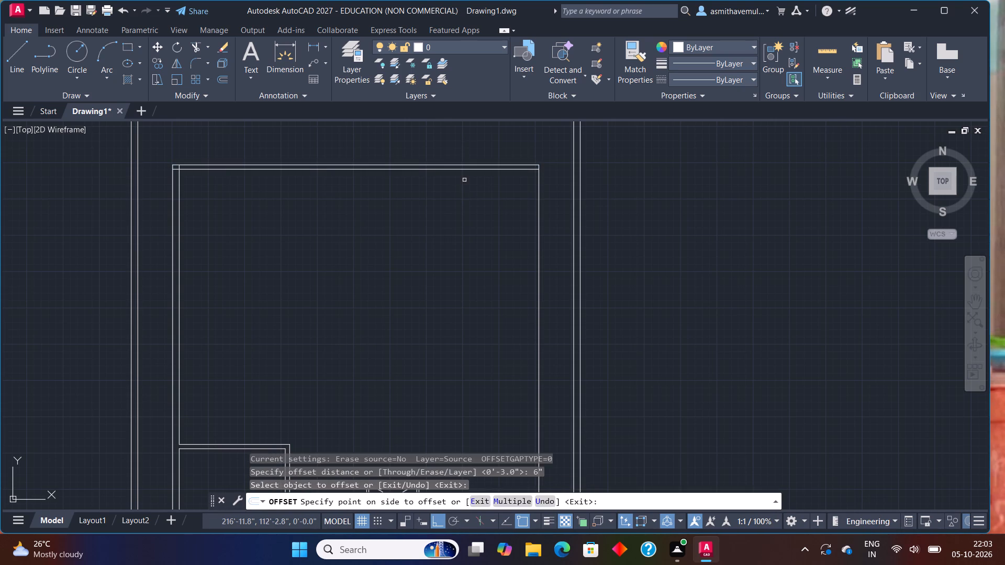
{"action": "left_click", "coordinate": [541, 203]}
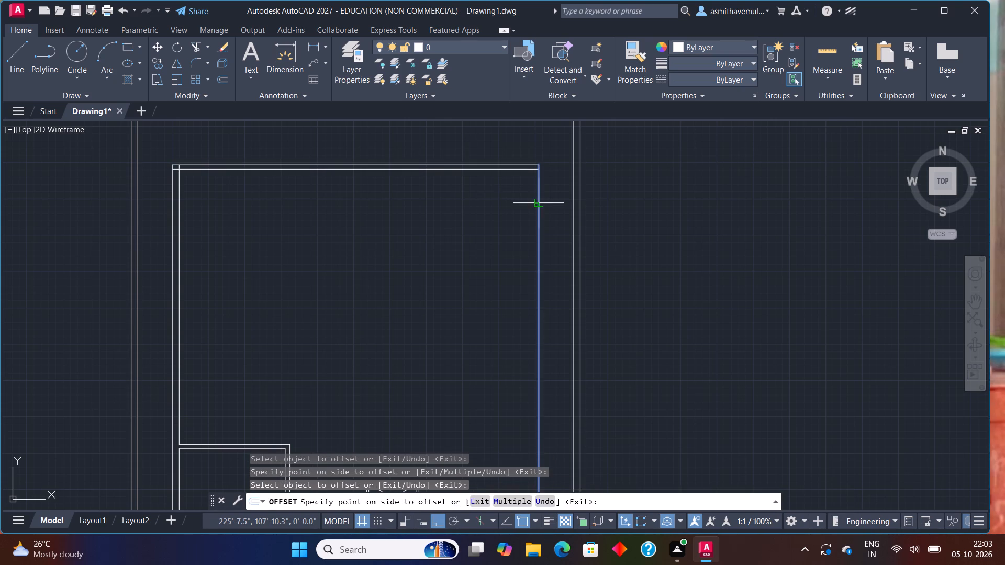
{"action": "left_click", "coordinate": [524, 203]}
{"action": "middle_click_drag", "start_coordinate": [488, 220], "coordinate": [487, 230]}
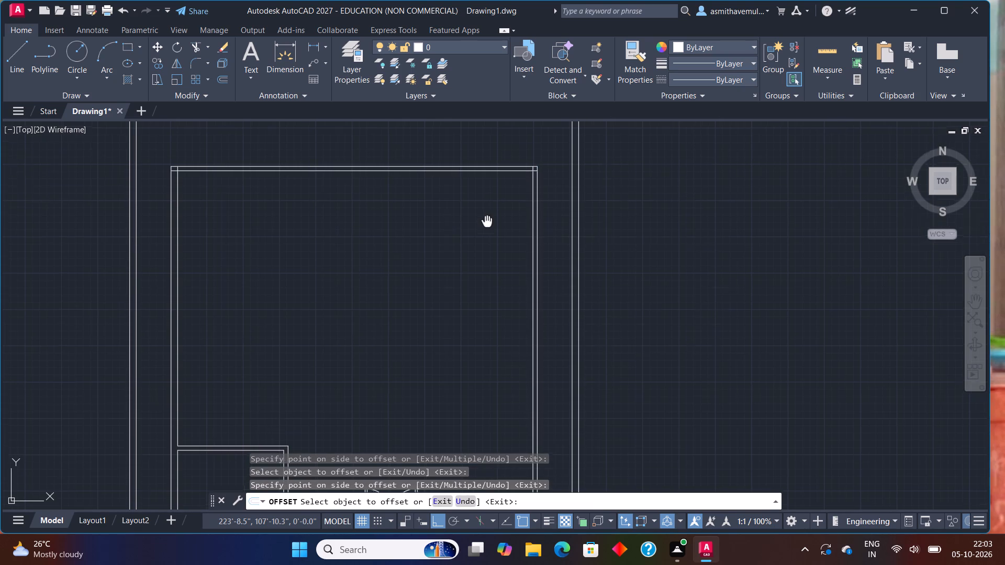
{"action": "middle_click_drag", "start_coordinate": [487, 230], "coordinate": [486, 252]}
{"action": "key", "text": "Escape"}
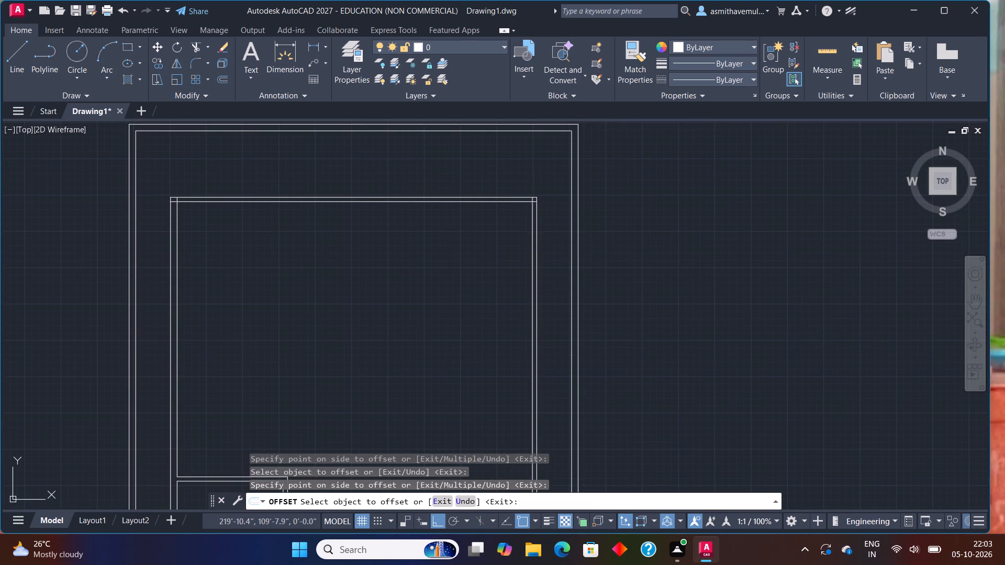
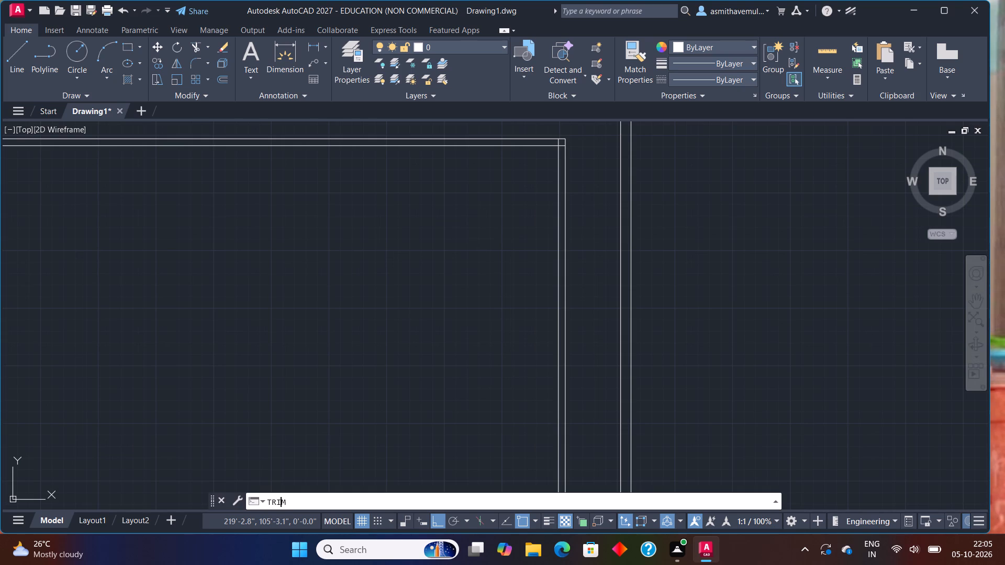
Trim the two overlapping inner wall line ends at the inner rectangle's top-right corner.
{"action": "key", "text": "Return"}
{"action": "middle_click_drag", "start_coordinate": [611, 195], "coordinate": [585, 239]}
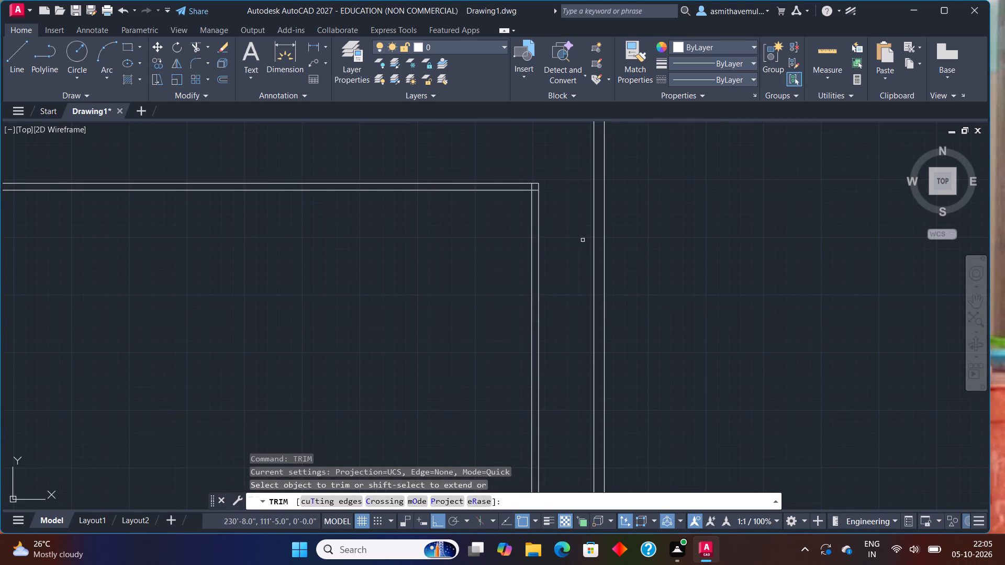
{"action": "scroll", "coordinate": [553, 216], "scroll_direction": "up", "scroll_amount": 2}
{"action": "left_click", "coordinate": [520, 173]}
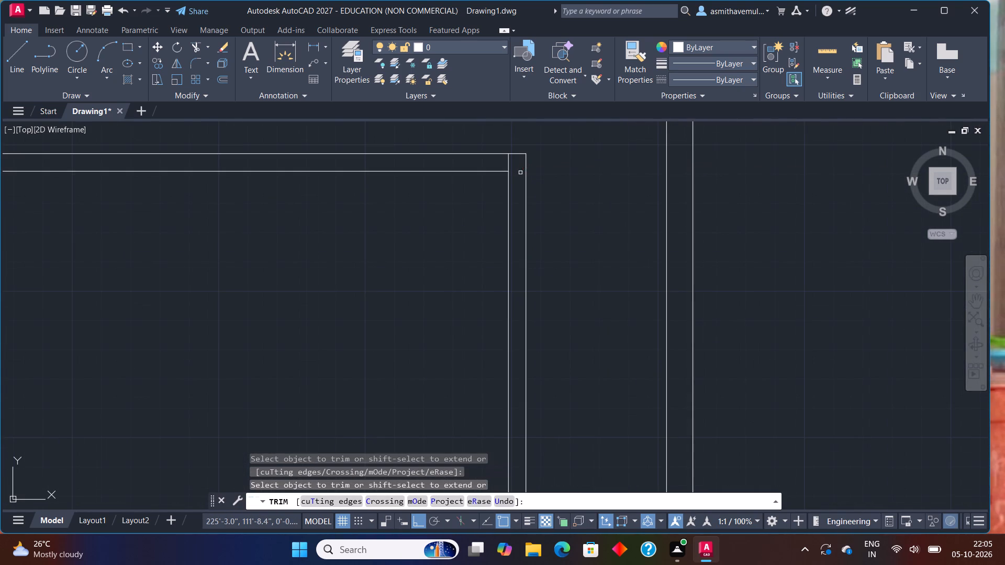
{"action": "left_click", "coordinate": [508, 161]}
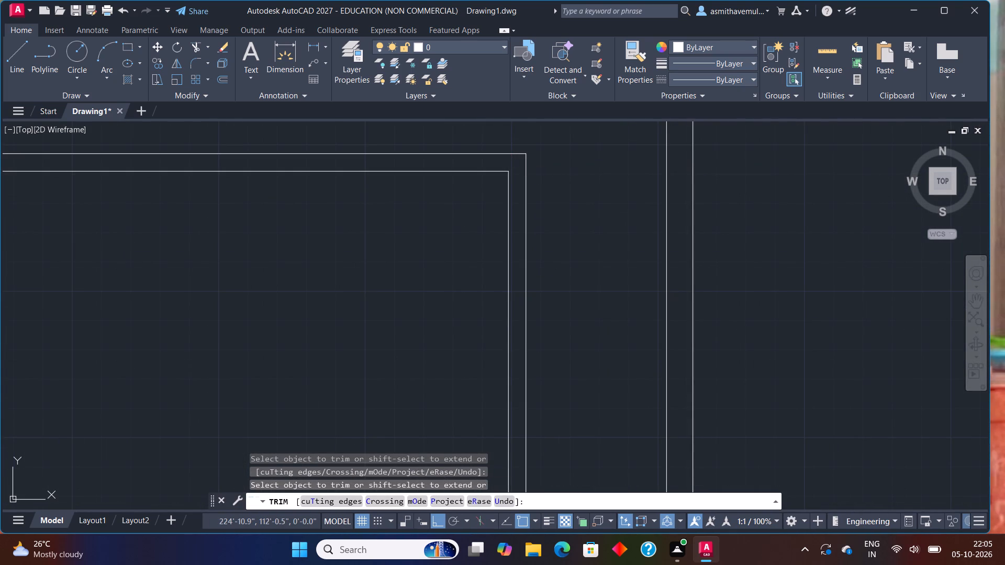
{"action": "key", "text": "Escape"}
Offset the inner face line of the inner rectangle's right-hand wall 13'9" to the left as a partition line.
{"action": "scroll", "coordinate": [566, 180], "scroll_direction": "down", "scroll_amount": 3}
{"action": "scroll", "coordinate": [558, 229], "scroll_direction": "up", "scroll_amount": 1}
{"action": "middle_click_drag", "start_coordinate": [557, 227], "coordinate": [627, 281]}
{"action": "scroll", "coordinate": [589, 255], "scroll_direction": "up", "scroll_amount": 1}
{"action": "key", "text": "o"}
{"action": "key", "text": "Return"}
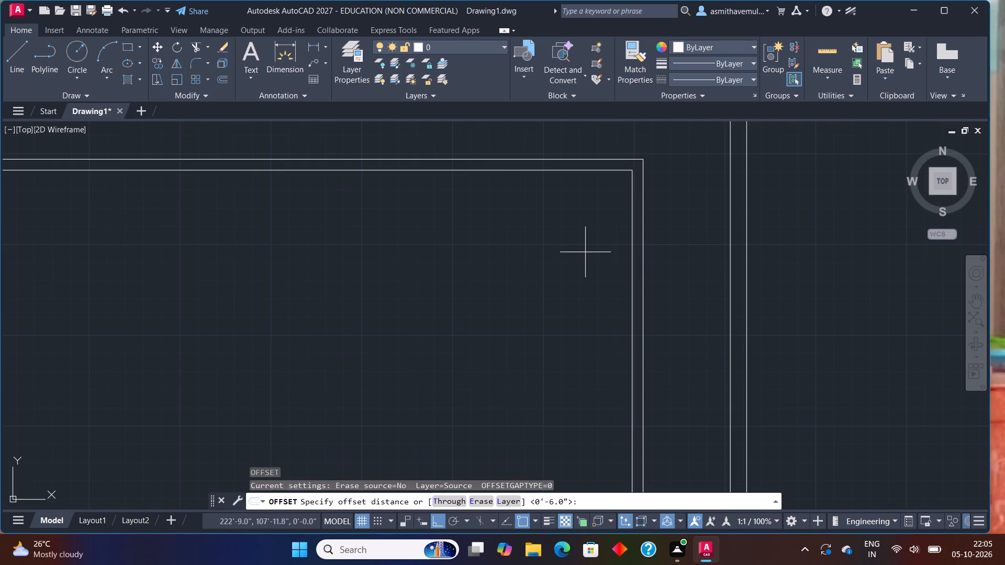
{"action": "type", "text": "13'"}
{"action": "key", "text": "9"}
{"action": "key", "text": "shift+quotedbl"}
{"action": "key", "text": "Return"}
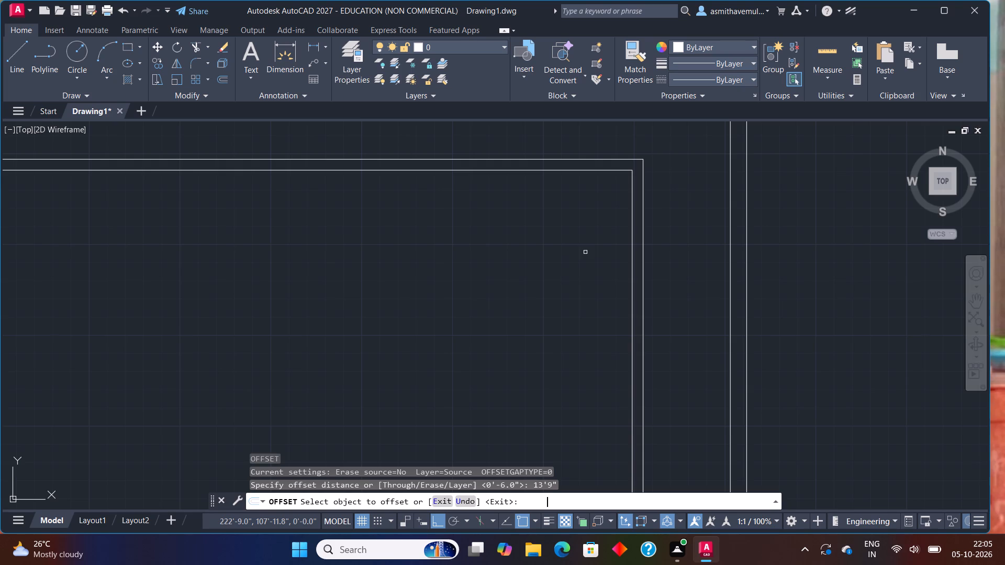
{"action": "left_click", "coordinate": [632, 246]}
{"action": "left_click", "coordinate": [498, 218]}
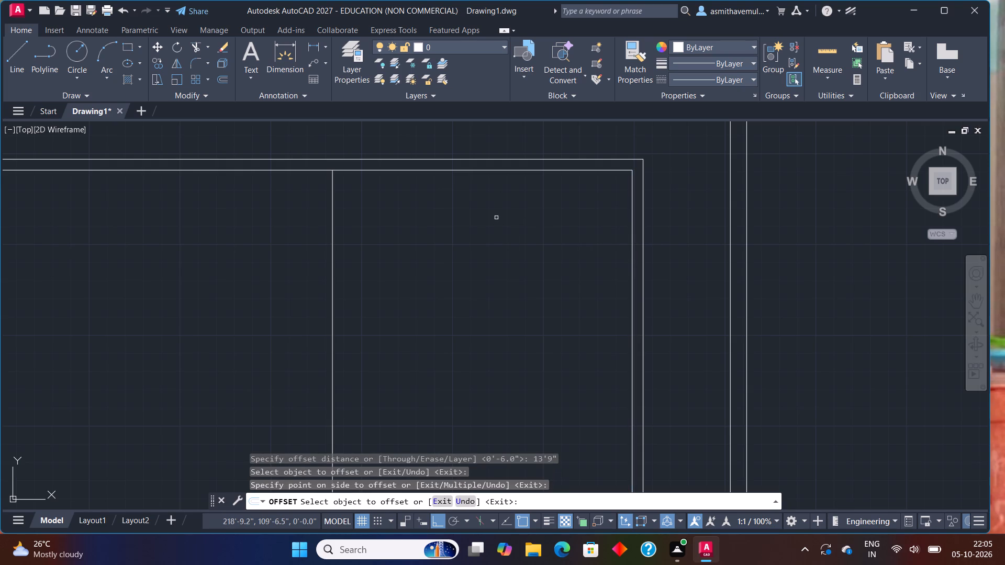
{"action": "key", "text": "Escape"}
Offset the new vertical partition line 6" to the left to form the wall thickness.
{"action": "key", "text": "o"}
{"action": "key", "text": "Return"}
{"action": "key", "text": "6"}
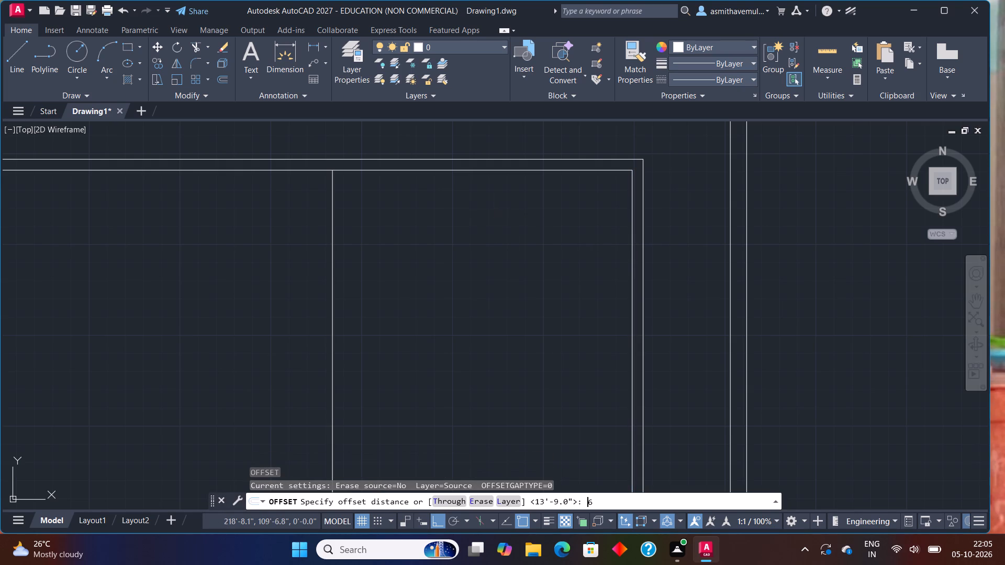
{"action": "key", "text": "shift+quotedbl"}
{"action": "key", "text": "Return"}
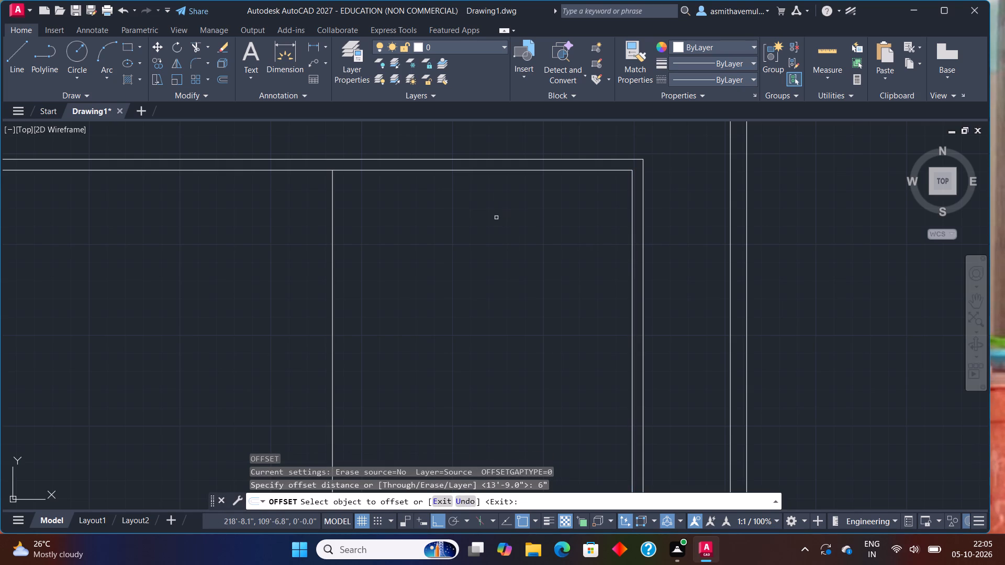
{"action": "left_click", "coordinate": [331, 233]}
{"action": "left_click", "coordinate": [306, 228]}
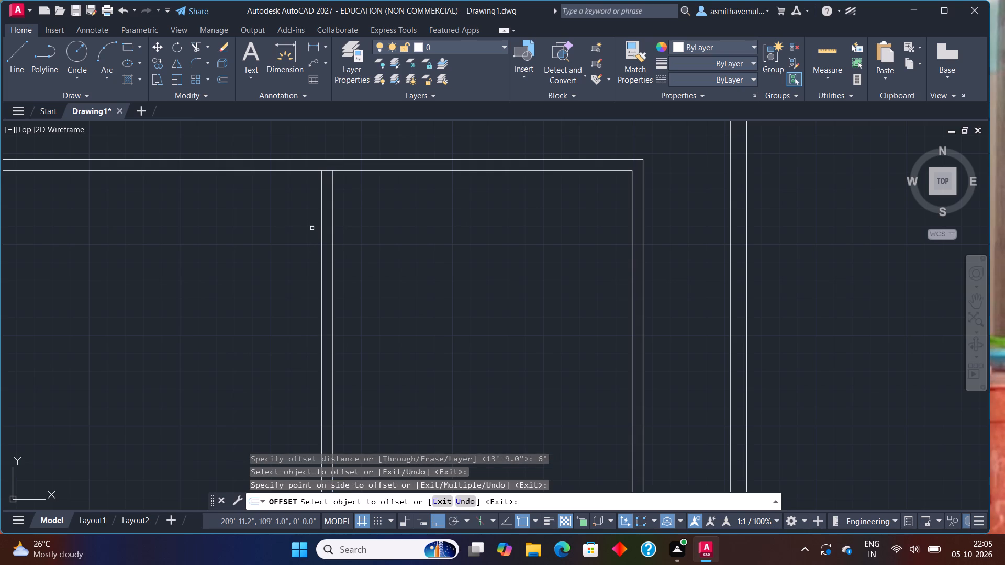
{"action": "key", "text": "Escape"}
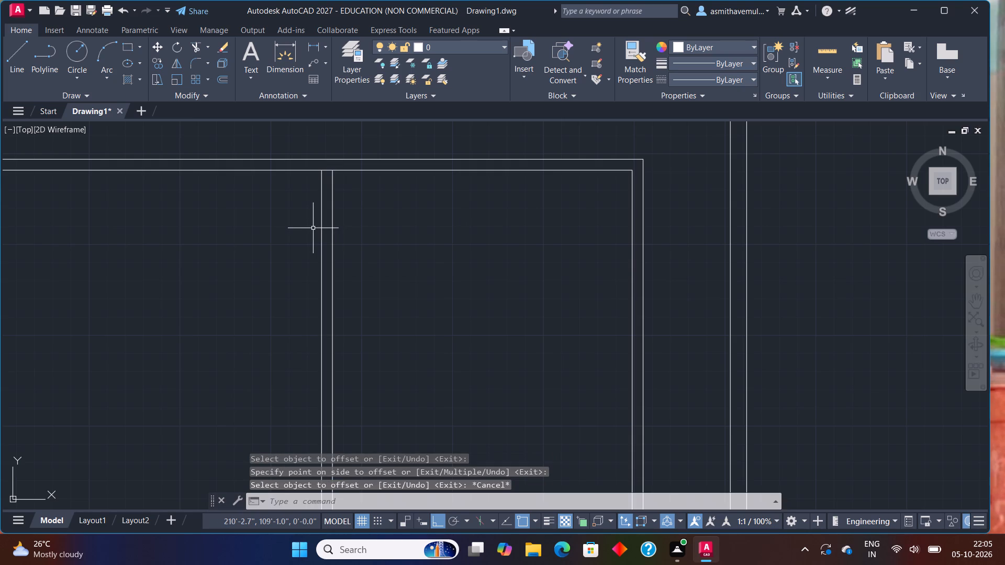
Offset the inner face line of the inner rectangle's top wall 5'9" downward as a horizontal partition line.
{"action": "key", "text": "o"}
{"action": "key", "text": "Return"}
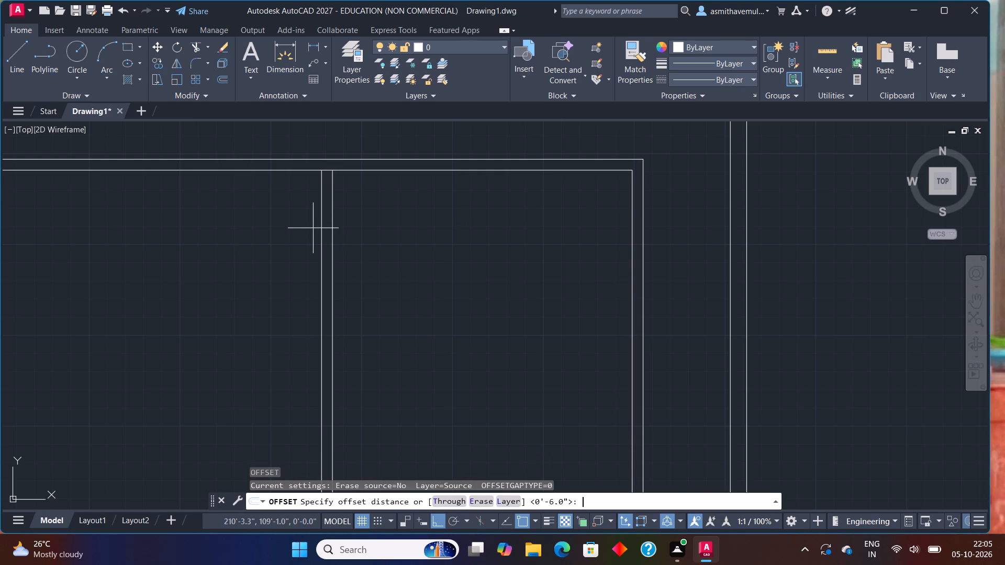
{"action": "type", "text": "5'9"}
{"action": "key", "text": "shift+quotedbl"}
{"action": "key", "text": "Return"}
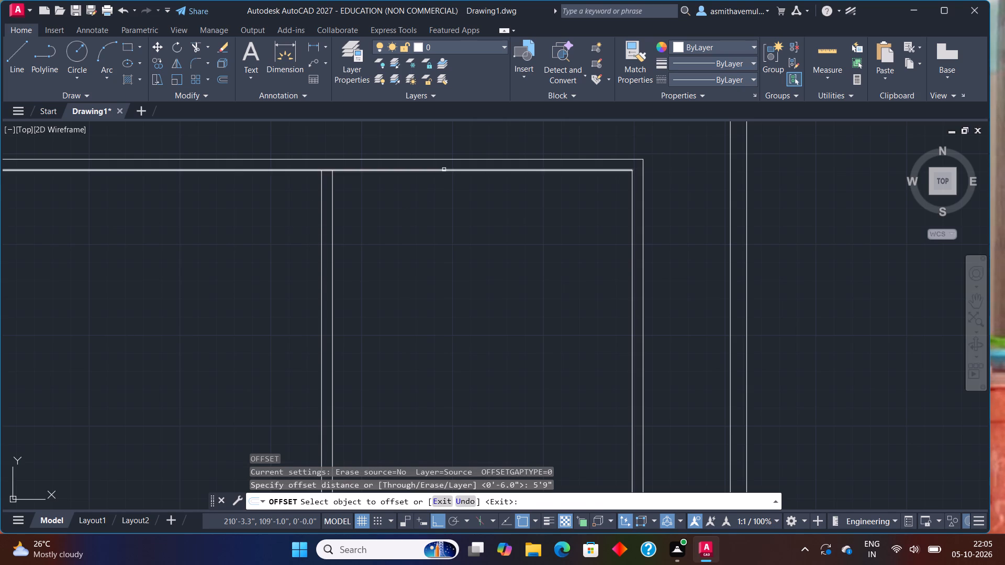
{"action": "left_click", "coordinate": [444, 169]}
{"action": "left_click", "coordinate": [437, 235]}
{"action": "key", "text": "Escape"}
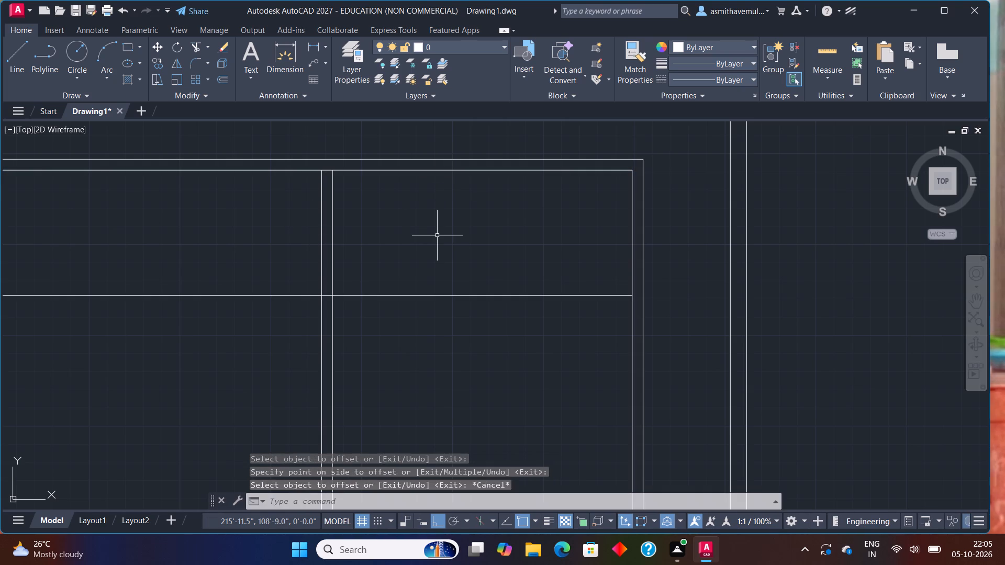
Offset the new horizontal partition line 6" downward to form the wall thickness.
{"action": "key", "text": "o"}
{"action": "key", "text": "Return"}
{"action": "type", "text": "6\""}
{"action": "key", "text": "Return"}
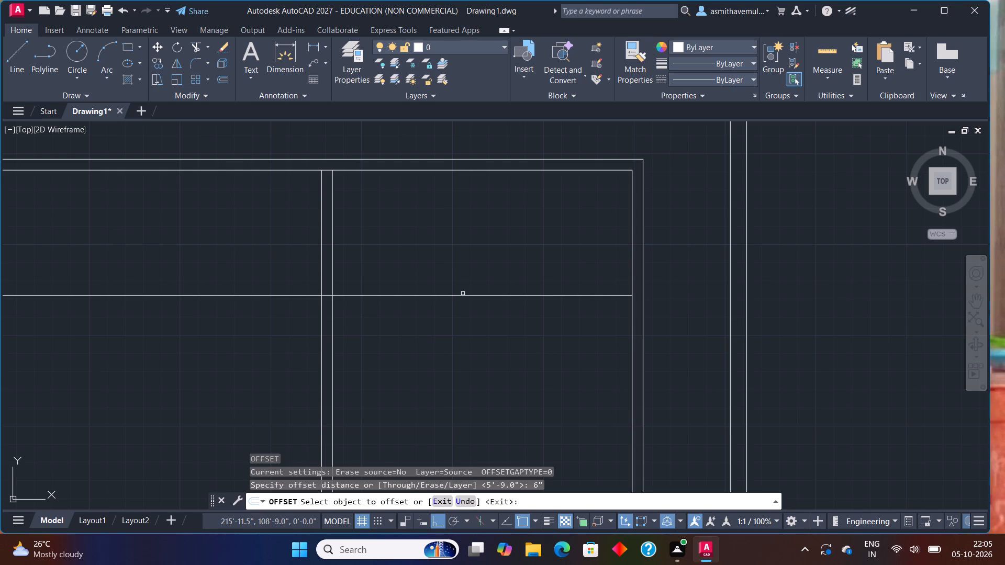
{"action": "left_click", "coordinate": [463, 293]}
{"action": "left_click", "coordinate": [456, 347]}
{"action": "key", "text": "Escape"}
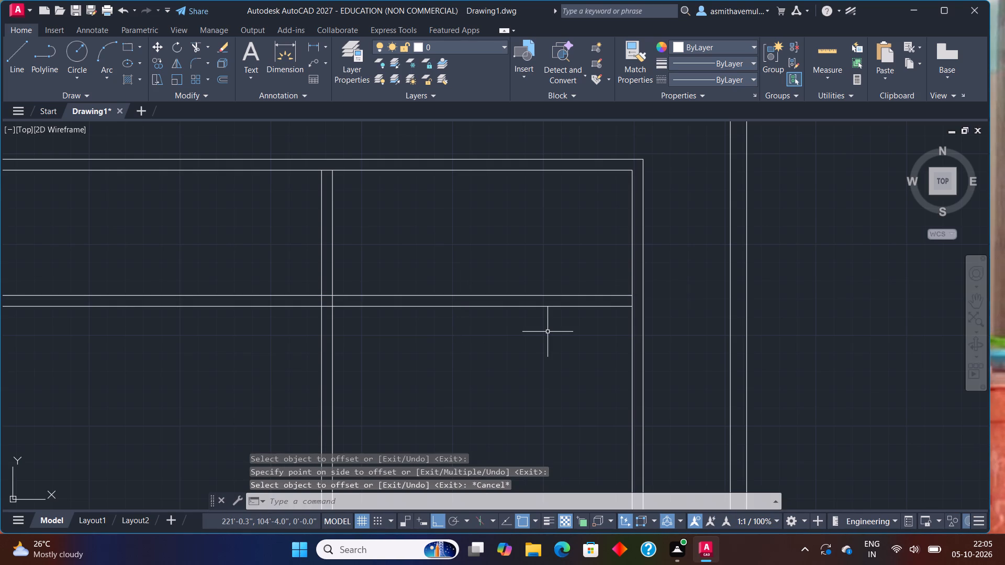
Trim the partition lines extending below and left of the top-right corner room, including the short stubs across the left-hand wall.
{"action": "type", "text": "TRIM"}
{"action": "key", "text": "Return"}
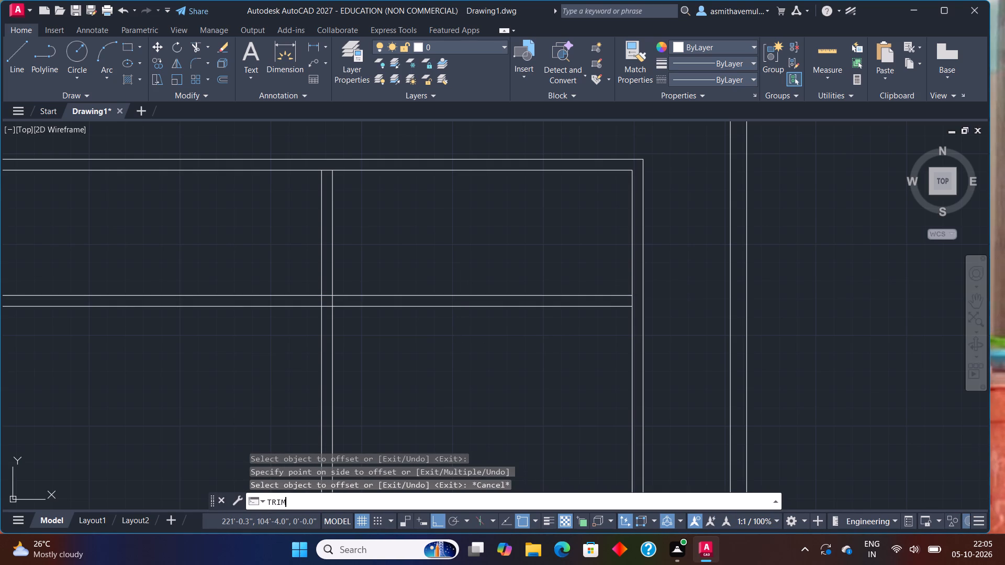
{"action": "left_click_drag", "start_coordinate": [414, 374], "coordinate": [280, 417]}
{"action": "scroll", "coordinate": [285, 408], "scroll_direction": "down", "scroll_amount": 3}
{"action": "middle_click_drag", "start_coordinate": [290, 403], "coordinate": [546, 289]}
{"action": "scroll", "coordinate": [545, 288], "scroll_direction": "up", "scroll_amount": 1}
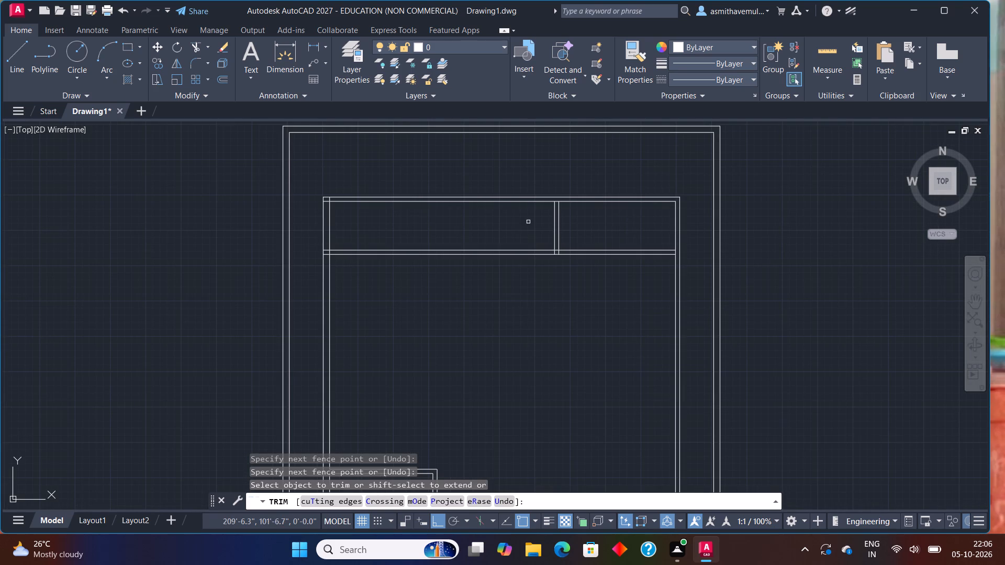
{"action": "left_click_drag", "start_coordinate": [528, 221], "coordinate": [505, 286]}
{"action": "scroll", "coordinate": [348, 252], "scroll_direction": "up", "scroll_amount": 1}
{"action": "scroll", "coordinate": [304, 243], "scroll_direction": "up", "scroll_amount": 1}
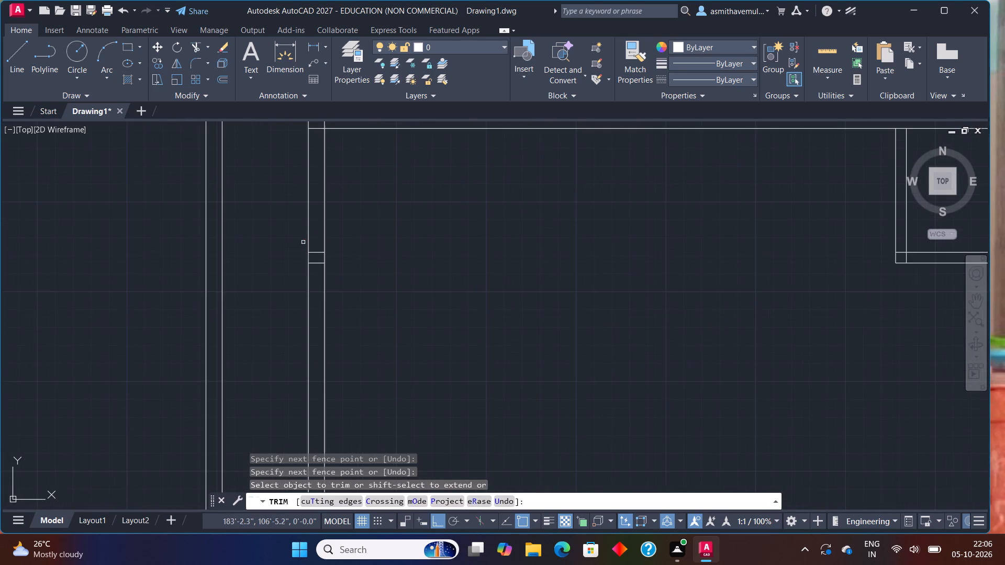
{"action": "scroll", "coordinate": [303, 242], "scroll_direction": "up", "scroll_amount": 2}
{"action": "left_click_drag", "start_coordinate": [323, 260], "coordinate": [324, 326]}
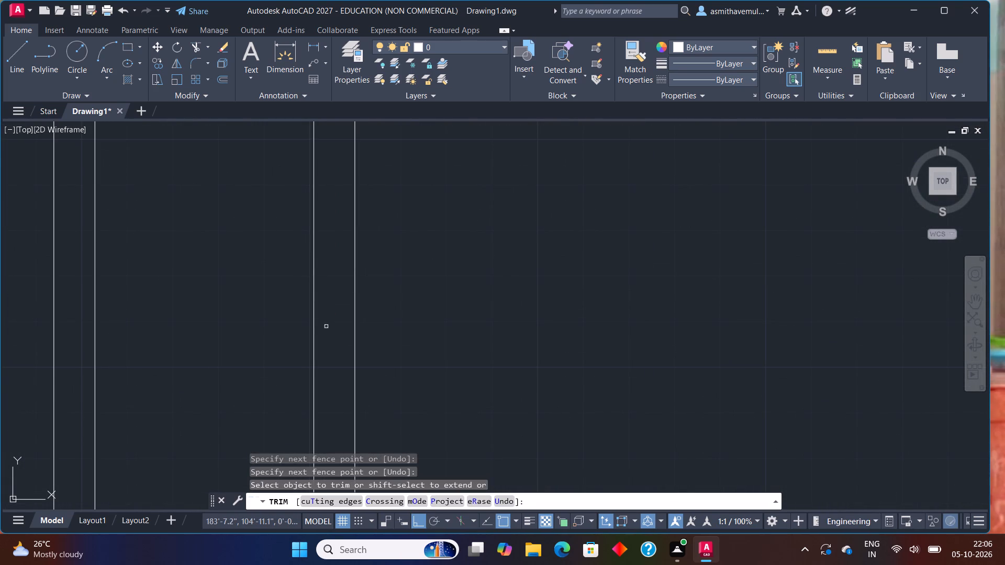
{"action": "scroll", "coordinate": [653, 298], "scroll_direction": "down", "scroll_amount": 3}
Trim the overlaps at the corner room's lower-left corner and the line segments closing its partitions' junctions with the right-hand and top walls.
{"action": "middle_click_drag", "start_coordinate": [751, 292], "coordinate": [191, 292]}
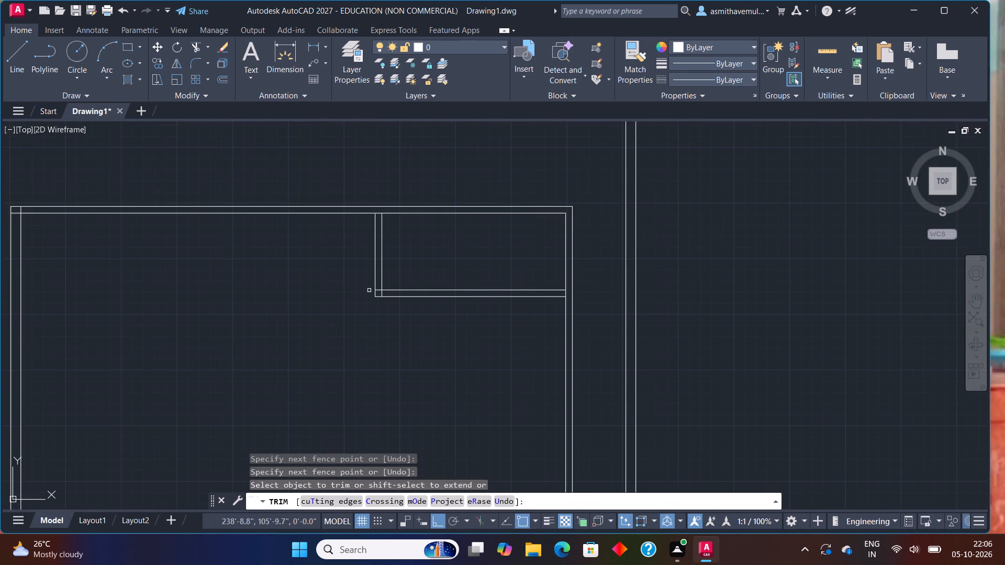
{"action": "scroll", "coordinate": [378, 290], "scroll_direction": "up", "scroll_amount": 1}
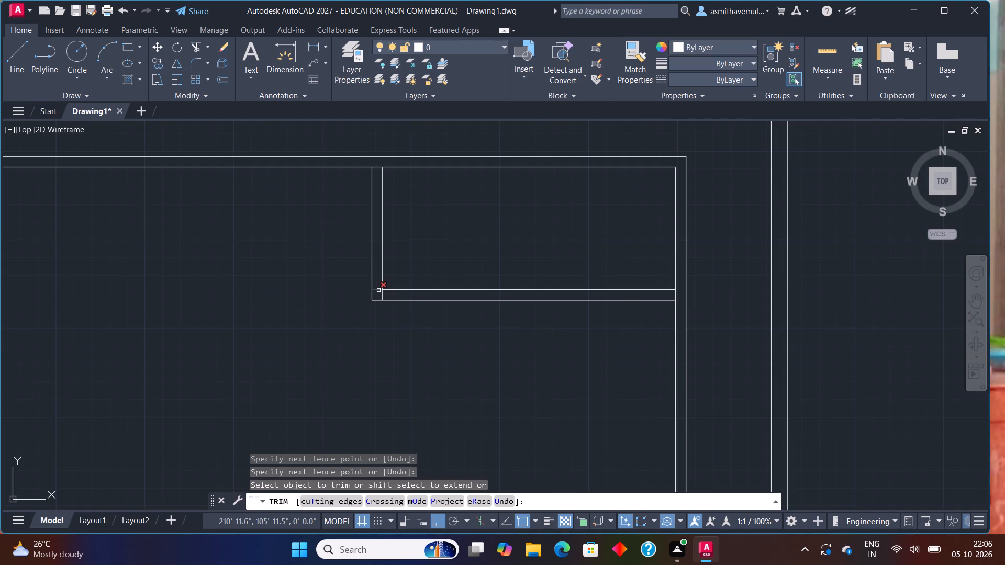
{"action": "scroll", "coordinate": [378, 290], "scroll_direction": "up", "scroll_amount": 1}
{"action": "left_click", "coordinate": [378, 290]}
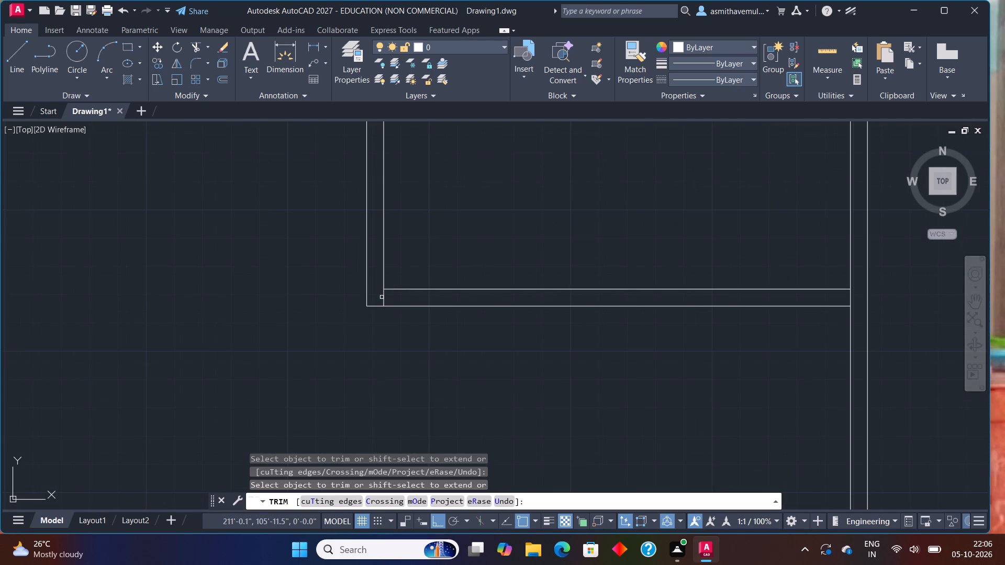
{"action": "left_click", "coordinate": [384, 298]}
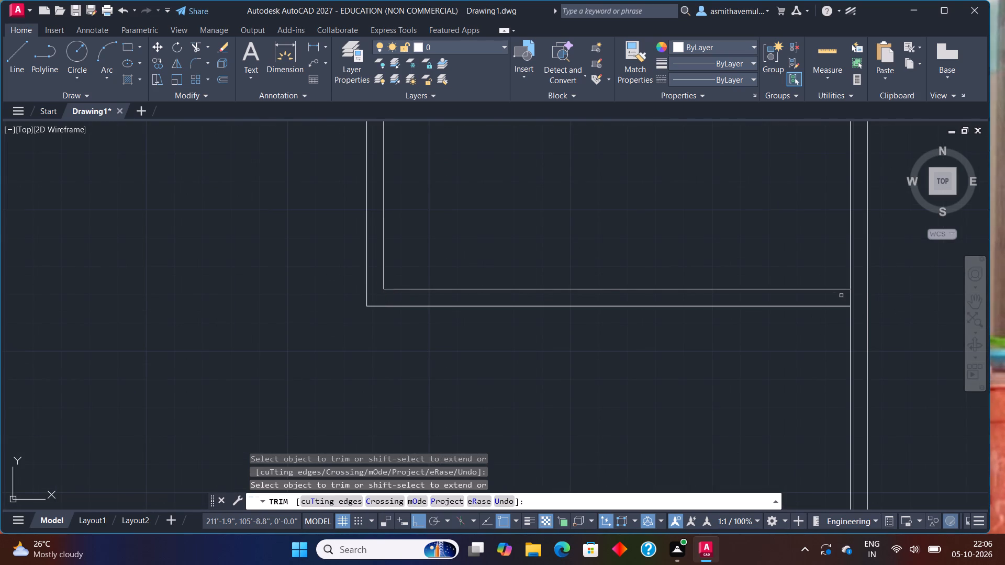
{"action": "left_click_drag", "start_coordinate": [843, 296], "coordinate": [852, 296]}
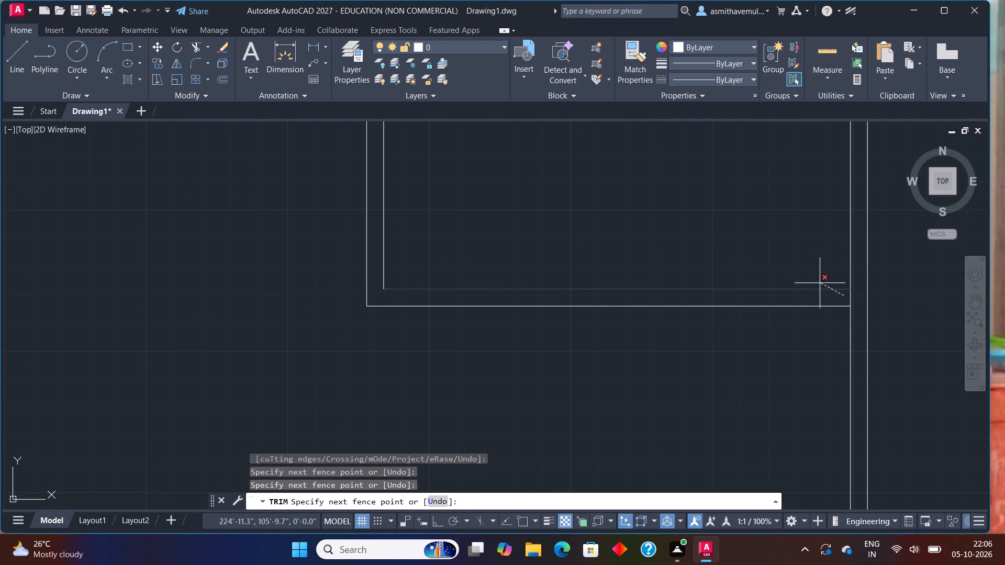
{"action": "left_click", "coordinate": [851, 296]}
{"action": "scroll", "coordinate": [754, 266], "scroll_direction": "down", "scroll_amount": 1}
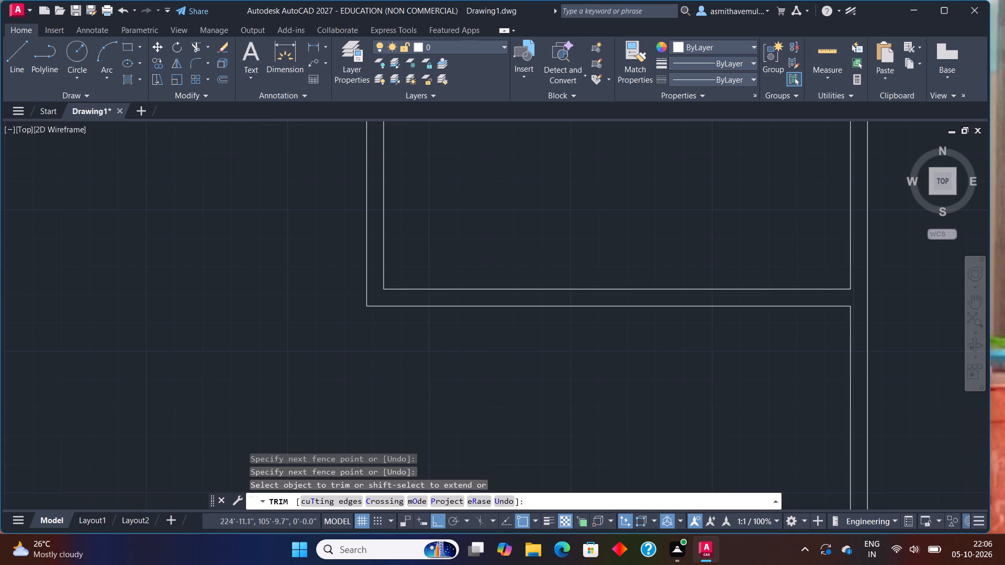
{"action": "middle_click_drag", "start_coordinate": [753, 264], "coordinate": [776, 320]}
{"action": "scroll", "coordinate": [500, 175], "scroll_direction": "up", "scroll_amount": 2}
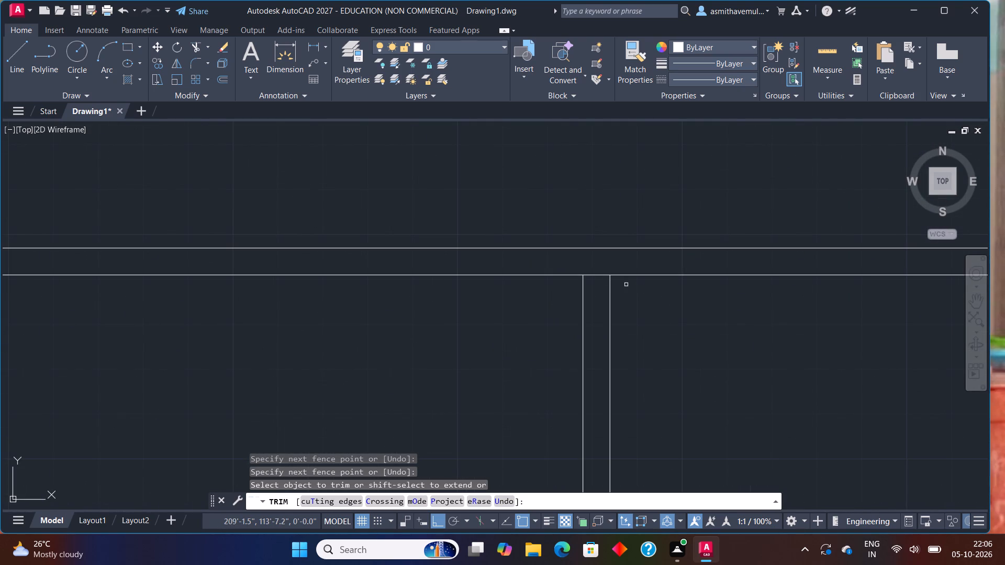
{"action": "left_click", "coordinate": [592, 277]}
{"action": "scroll", "coordinate": [661, 312], "scroll_direction": "down", "scroll_amount": 3}
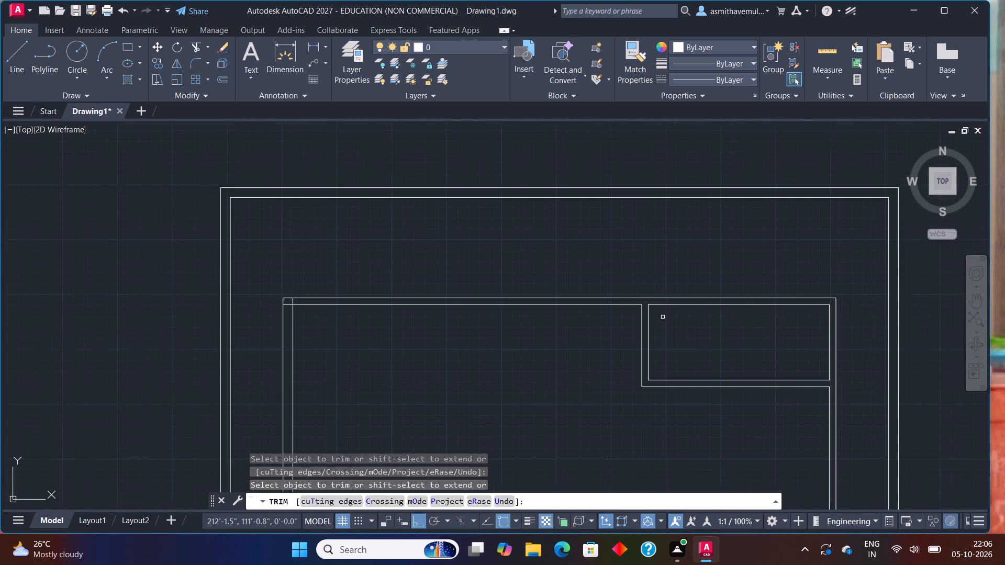
{"action": "middle_click_drag", "start_coordinate": [687, 336], "coordinate": [646, 266]}
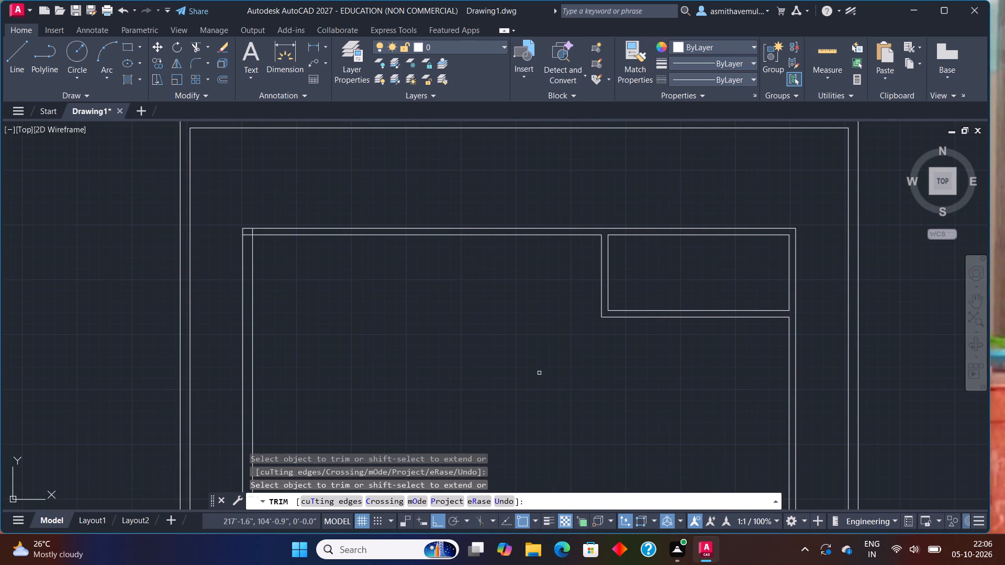
{"action": "key", "text": "Escape"}
Draw a short vertical jamb line across the corner room's bottom wall, starting 3" right of the room's inner lower-left corner.
{"action": "key", "text": "l"}
{"action": "key", "text": "Return"}
{"action": "type", "text": "FRO,"}
{"action": "key", "text": "BackSpace"}
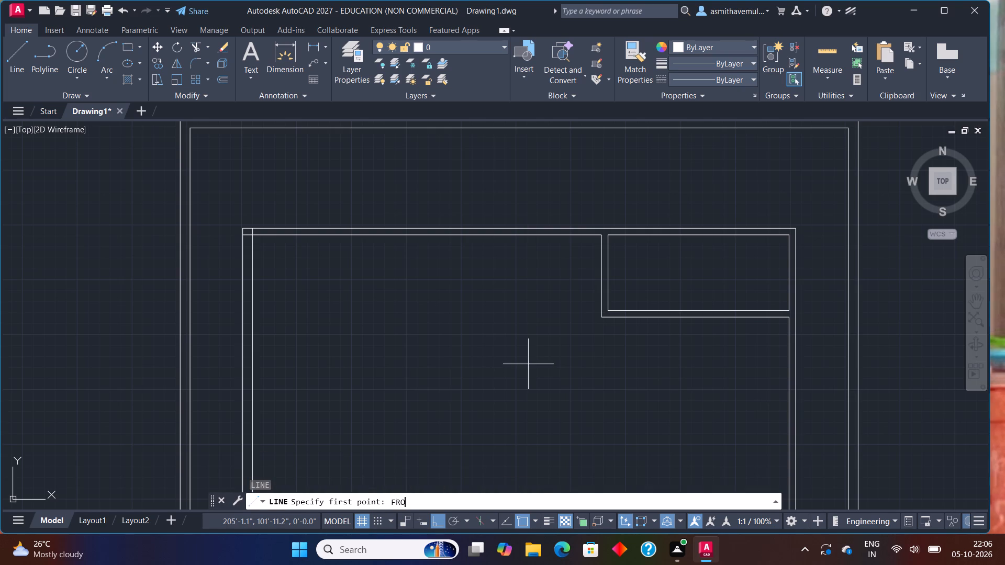
{"action": "key", "text": "m"}
{"action": "key", "text": "Return"}
{"action": "scroll", "coordinate": [581, 343], "scroll_direction": "up", "scroll_amount": 1}
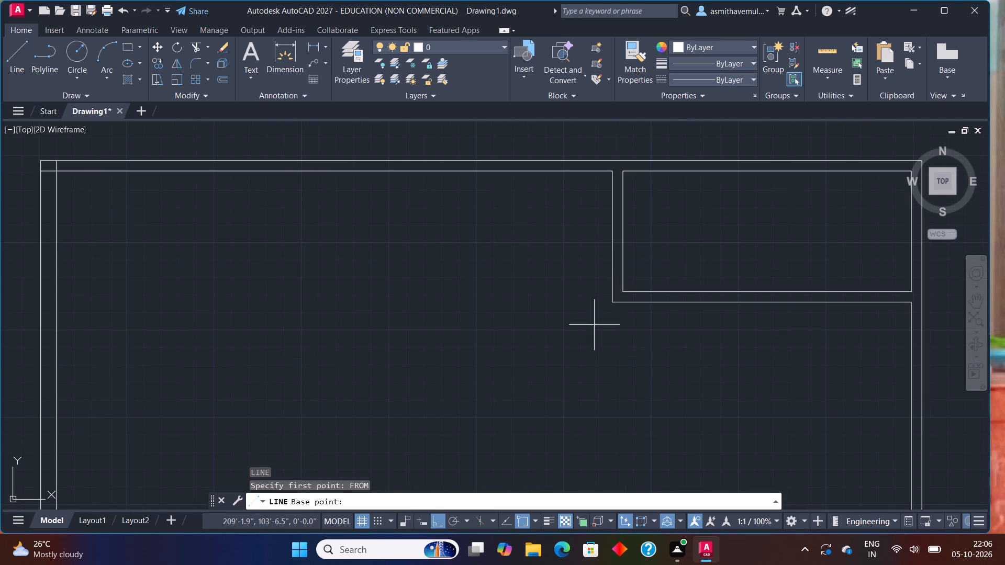
{"action": "left_click", "coordinate": [621, 291]}
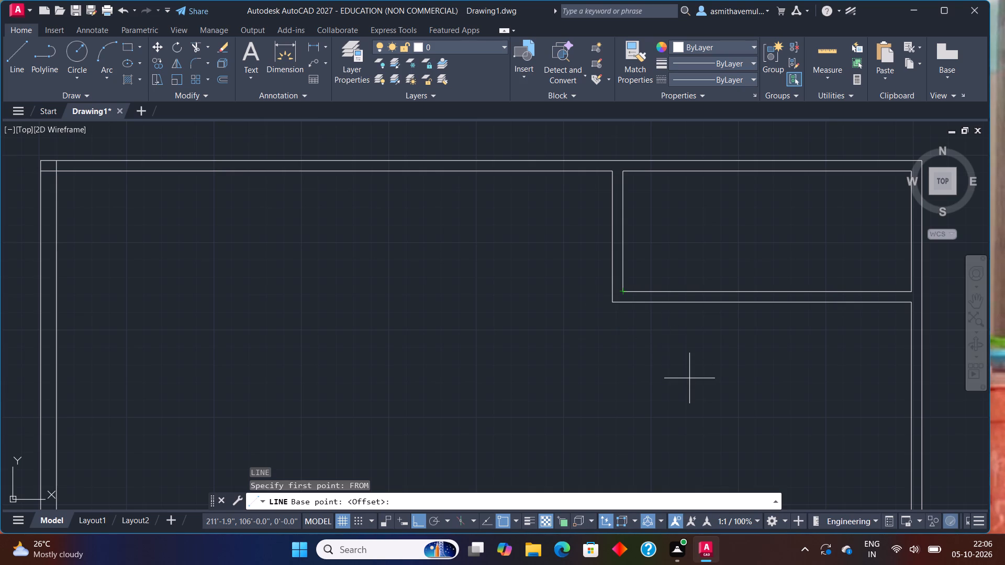
{"action": "key", "text": "shift+at"}
{"action": "key", "text": "3"}
{"action": "type", "text": "\","}
{"action": "key", "text": "0"}
{"action": "key", "text": "Return"}
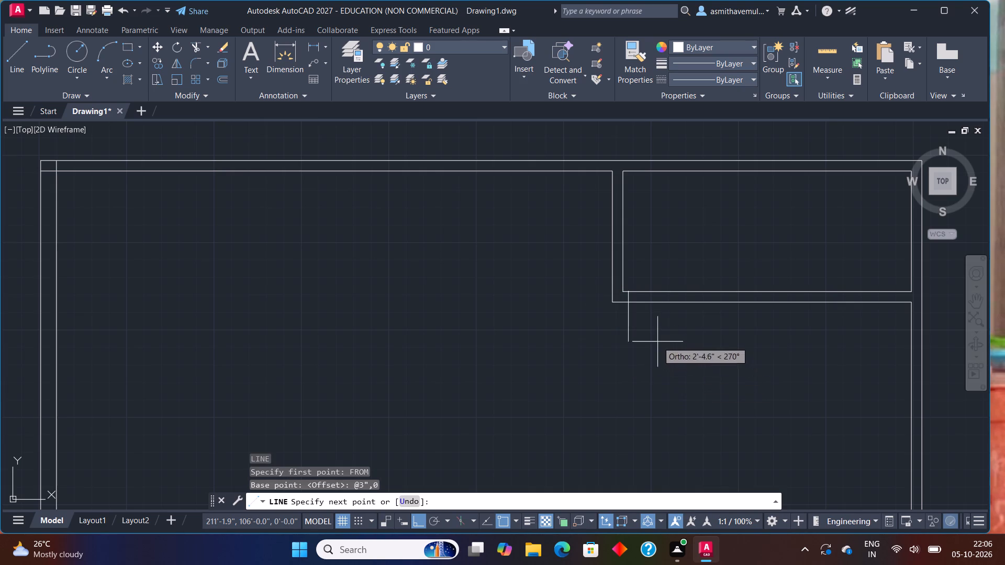
{"action": "scroll", "coordinate": [620, 270], "scroll_direction": "up", "scroll_amount": 1}
{"action": "left_click", "coordinate": [631, 323]}
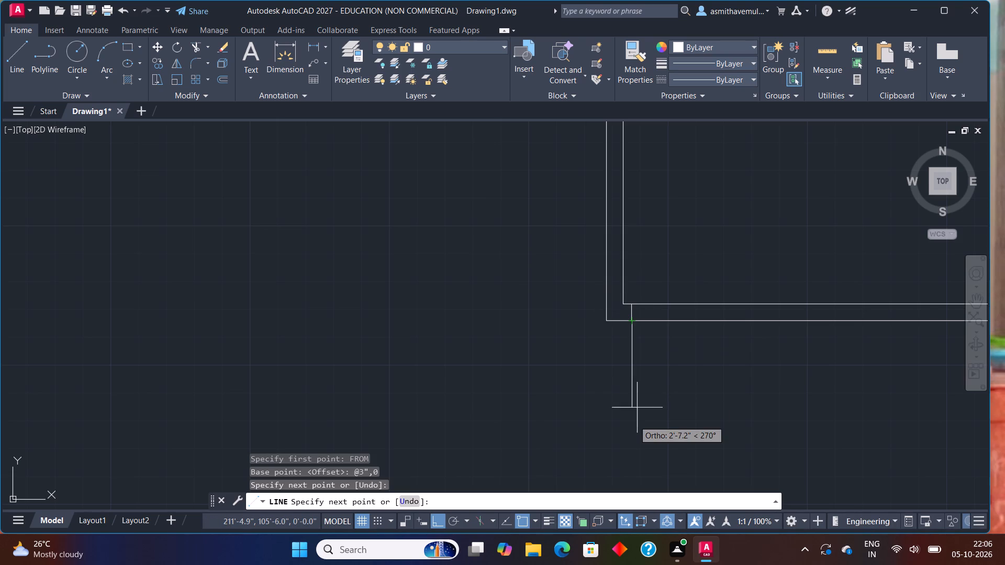
{"action": "key", "text": "Escape"}
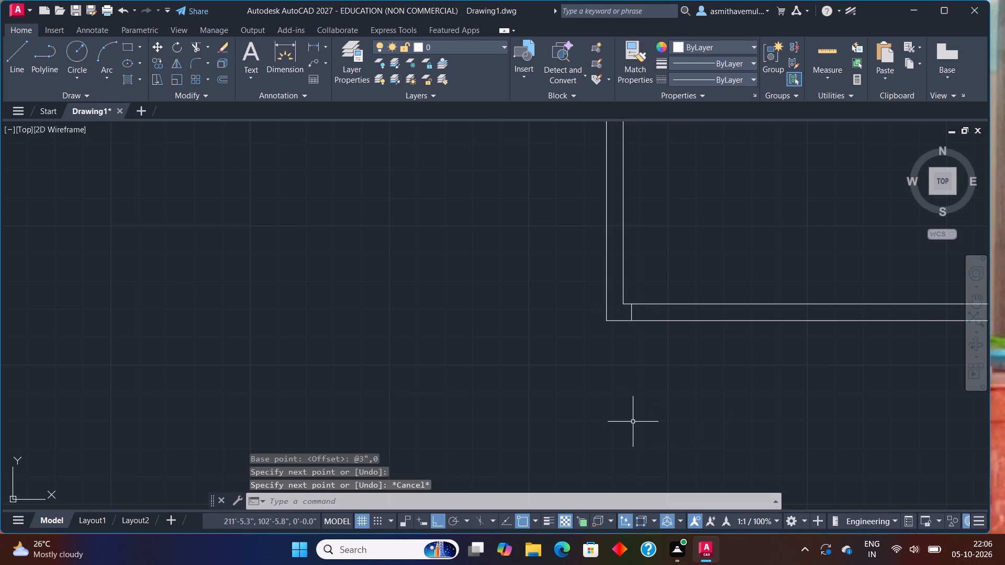
Offset the jamb line 8' to the right along the corner room's bottom wall.
{"action": "key", "text": "o"}
{"action": "key", "text": "Return"}
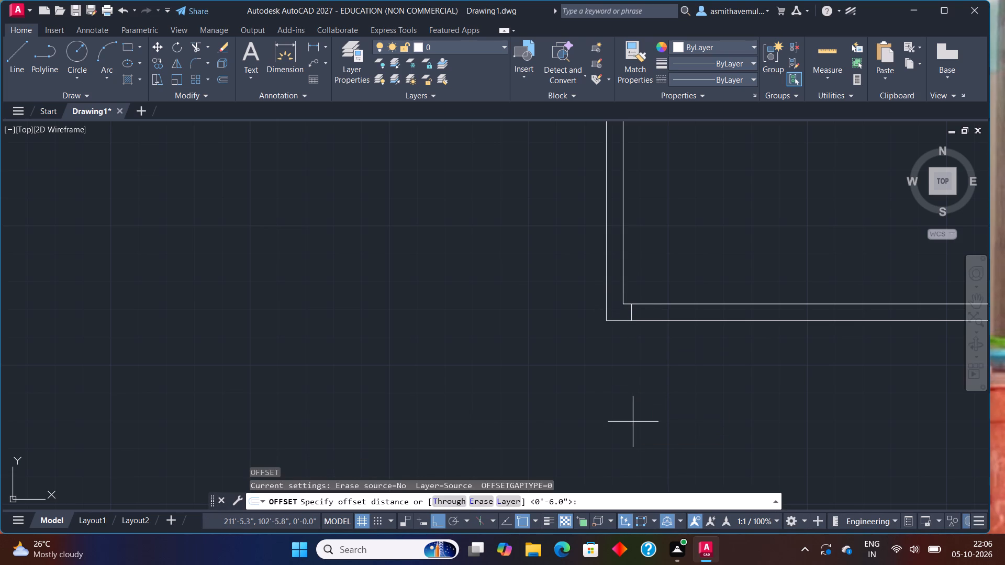
{"action": "type", "text": "8'"}
{"action": "key", "text": "Return"}
{"action": "middle_click_drag", "start_coordinate": [645, 400], "coordinate": [371, 397]}
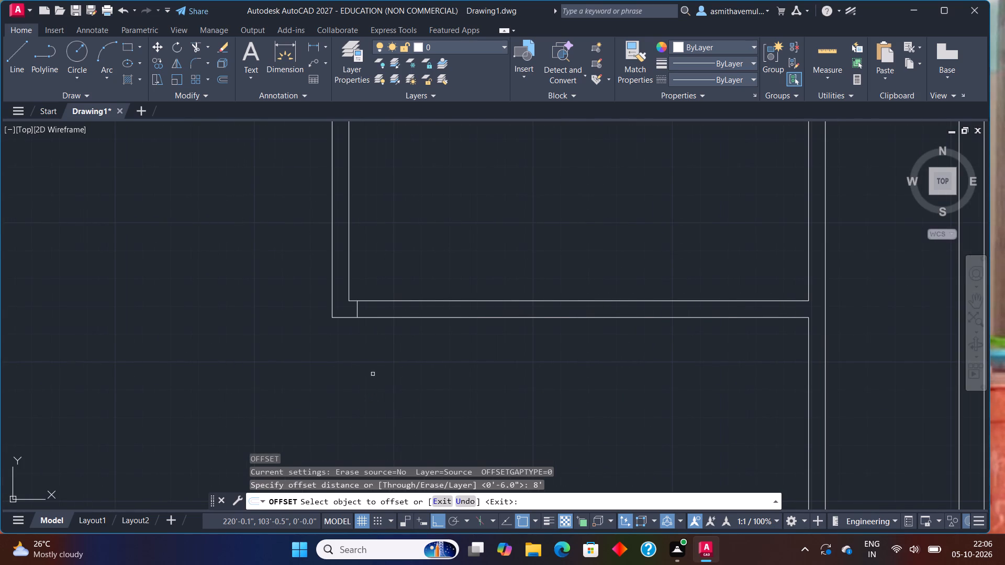
{"action": "left_click", "coordinate": [357, 313]}
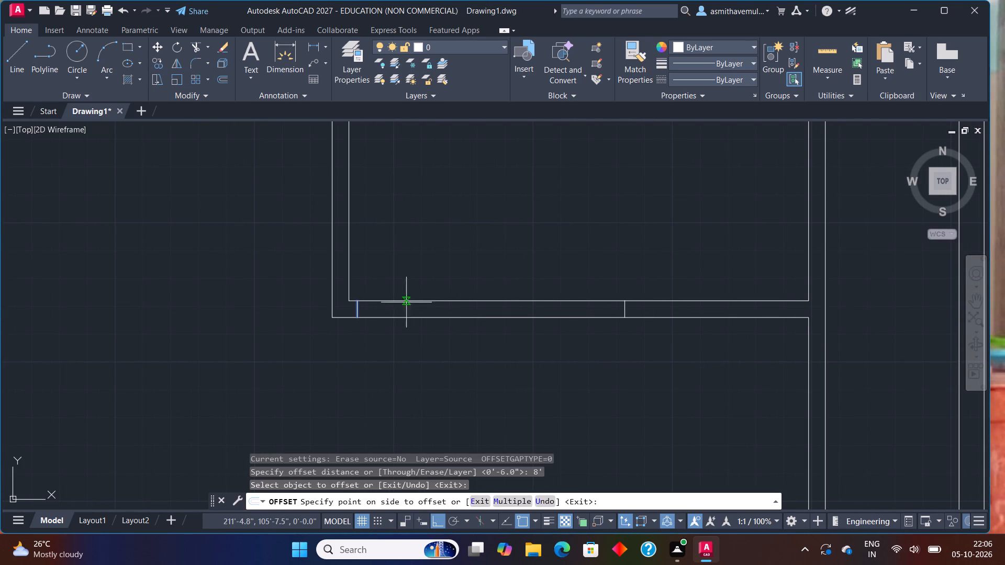
{"action": "left_click", "coordinate": [543, 324]}
{"action": "key", "text": "Escape"}
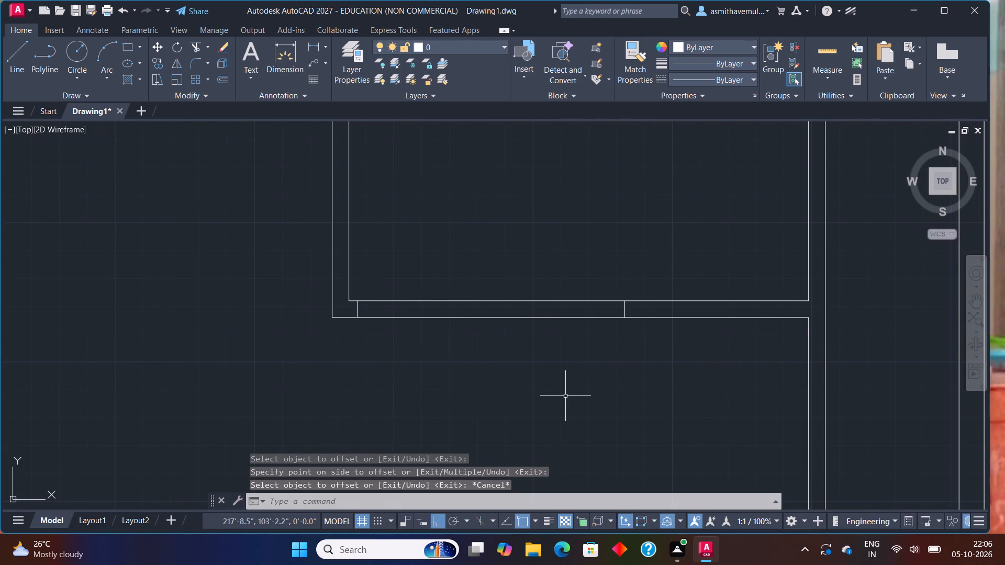
Trim both face lines of the corner room's bottom wall between the two jamb lines to form an opening.
{"action": "type", "text": "TRIM"}
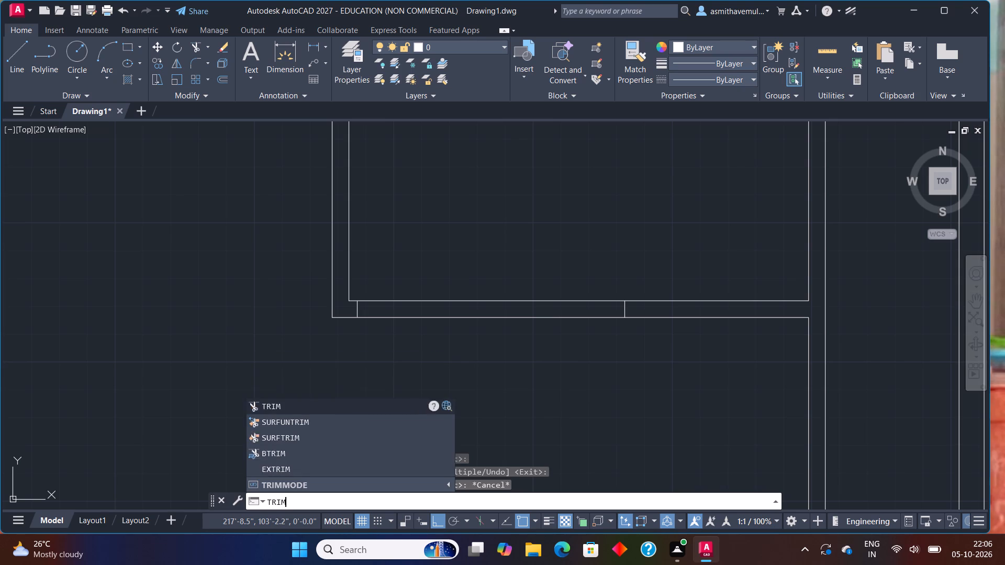
{"action": "key", "text": "Return"}
{"action": "left_click_drag", "start_coordinate": [569, 390], "coordinate": [598, 213]}
{"action": "scroll", "coordinate": [598, 213], "scroll_direction": "down", "scroll_amount": 1}
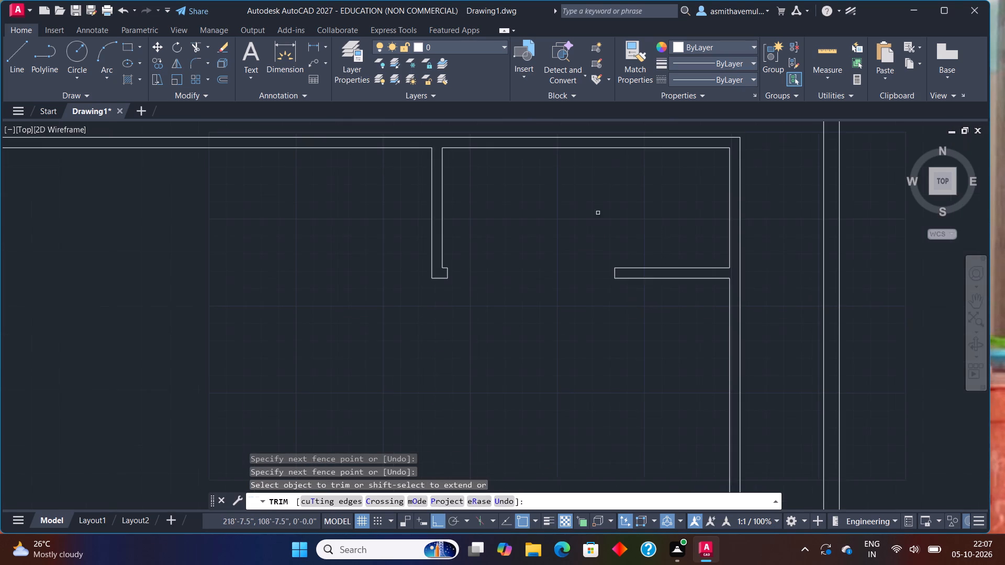
{"action": "scroll", "coordinate": [584, 232], "scroll_direction": "down", "scroll_amount": 1}
{"action": "middle_click_drag", "start_coordinate": [541, 274], "coordinate": [590, 276]}
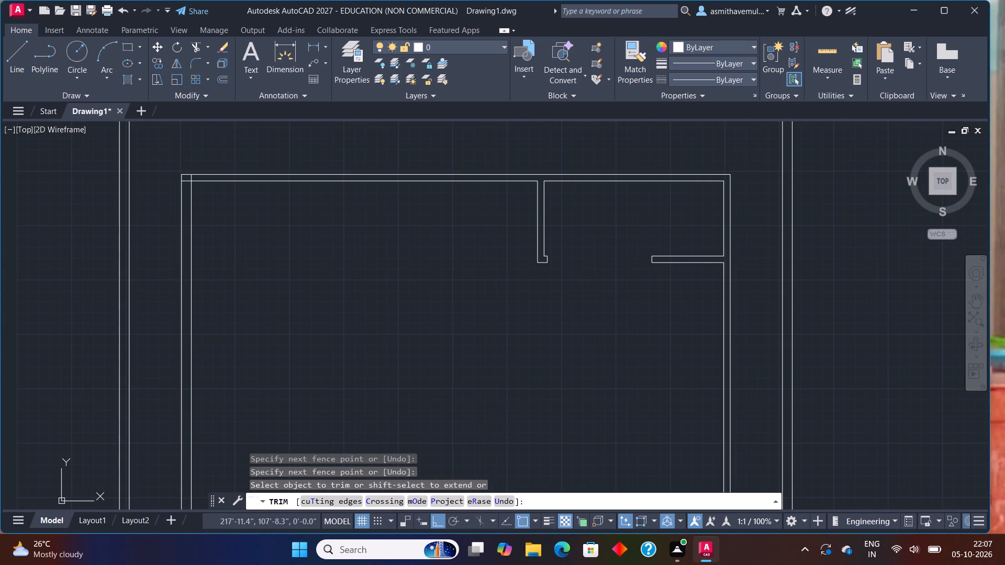
{"action": "key", "text": "Escape"}
Stretch the upper end of the corner room's left partition outer face line up to the top wall's outer line.
{"action": "middle_click_drag", "start_coordinate": [594, 276], "coordinate": [654, 338]}
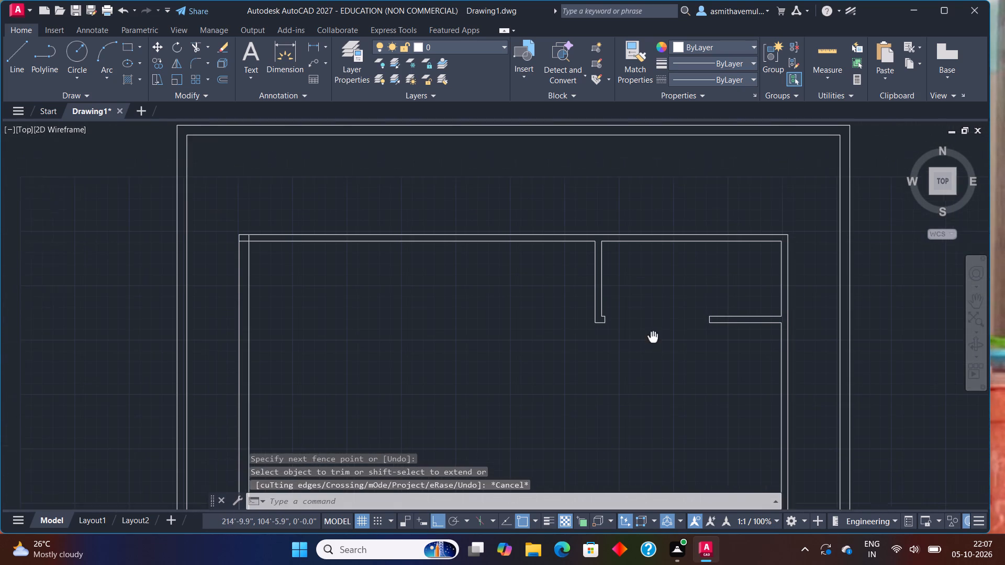
{"action": "middle_click_drag", "start_coordinate": [654, 338], "coordinate": [654, 339]}
{"action": "scroll", "coordinate": [600, 336], "scroll_direction": "up", "scroll_amount": 1}
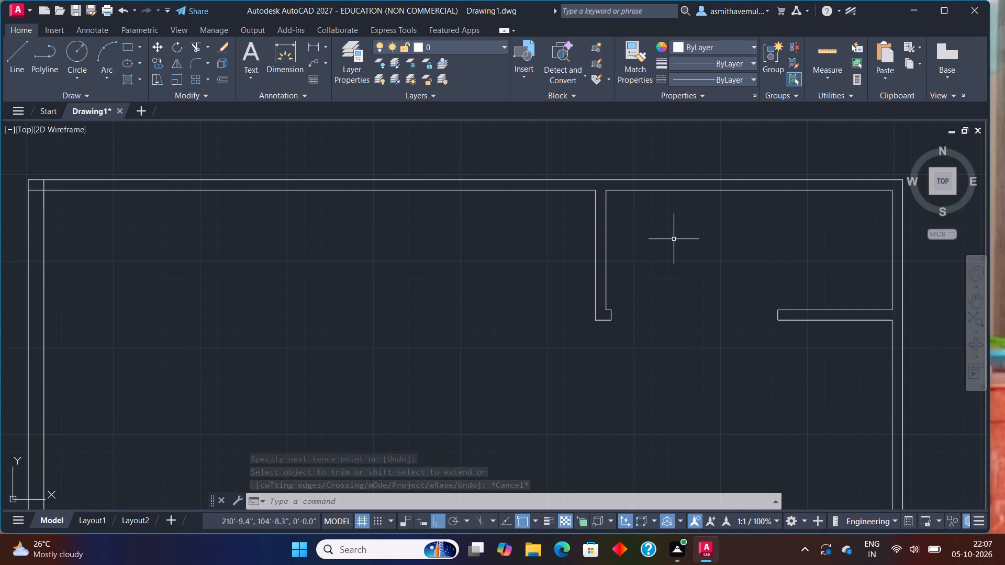
{"action": "scroll", "coordinate": [674, 239], "scroll_direction": "down", "scroll_amount": 2}
{"action": "scroll", "coordinate": [674, 240], "scroll_direction": "up", "scroll_amount": 3}
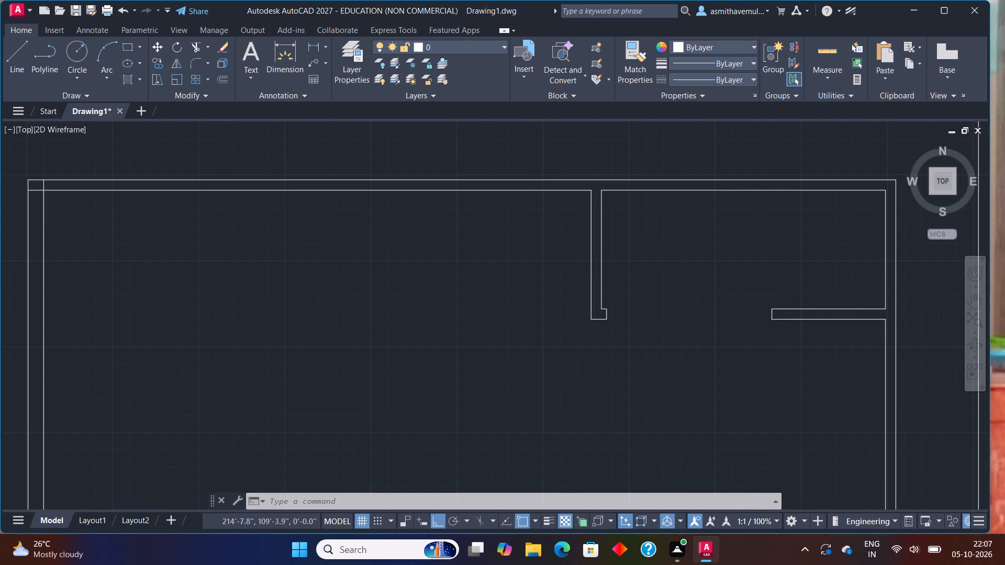
{"action": "middle_click_drag", "start_coordinate": [670, 250], "coordinate": [654, 328]}
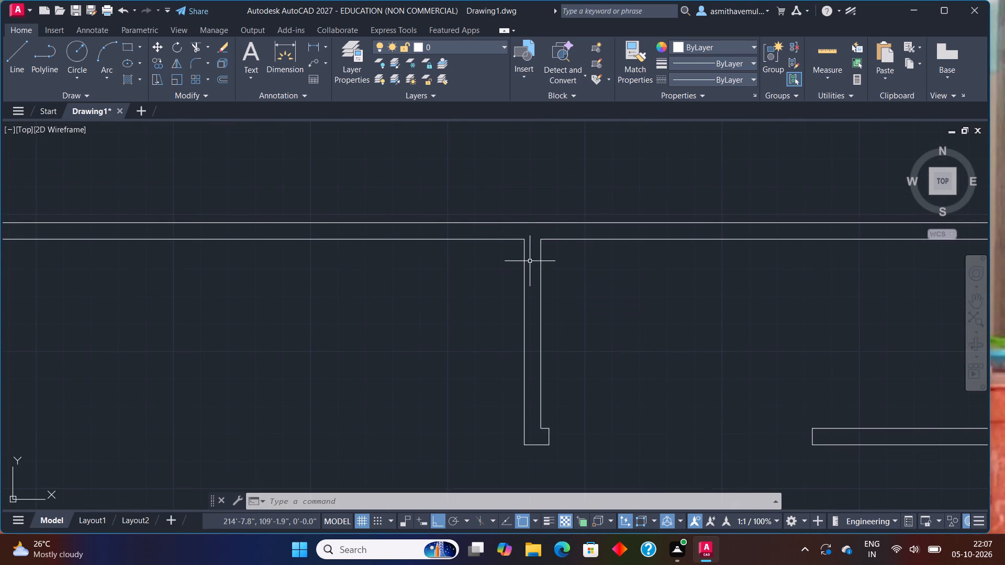
{"action": "left_click", "coordinate": [525, 256]}
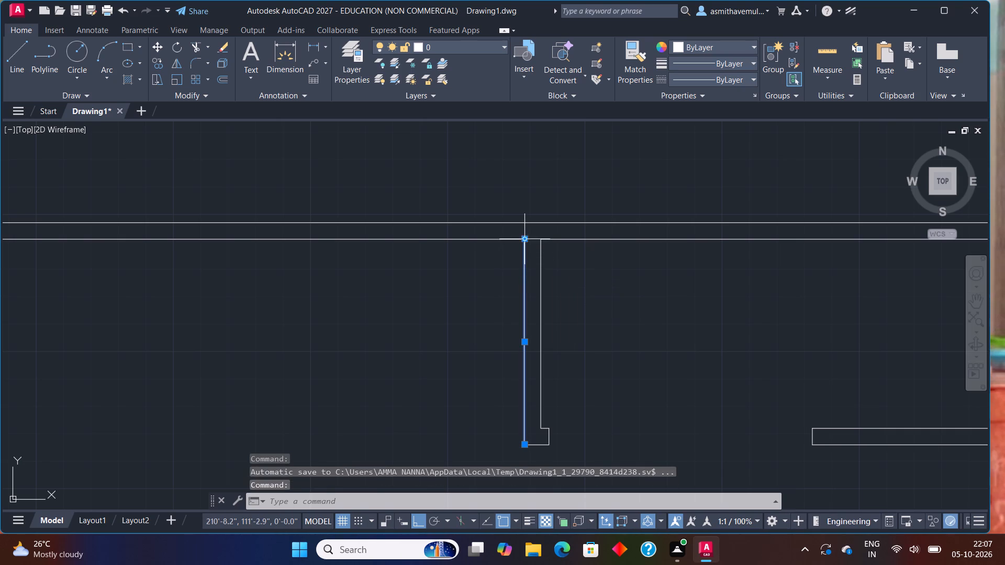
{"action": "left_click", "coordinate": [524, 240]}
{"action": "left_click", "coordinate": [526, 221]}
{"action": "scroll", "coordinate": [593, 277], "scroll_direction": "down", "scroll_amount": 1}
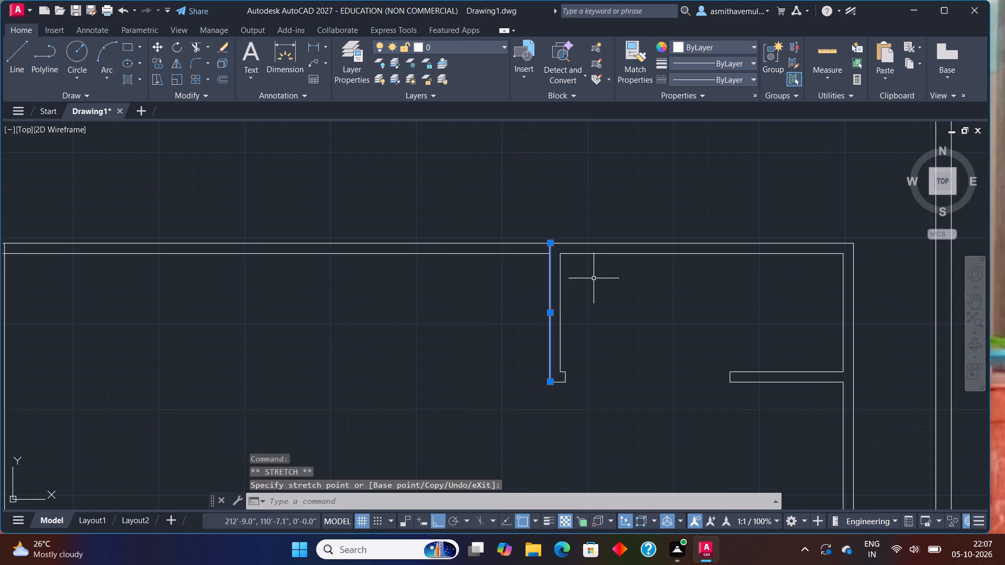
Trim away the top wall's inner face line inside the corner room.
{"action": "left_click", "coordinate": [647, 253]}
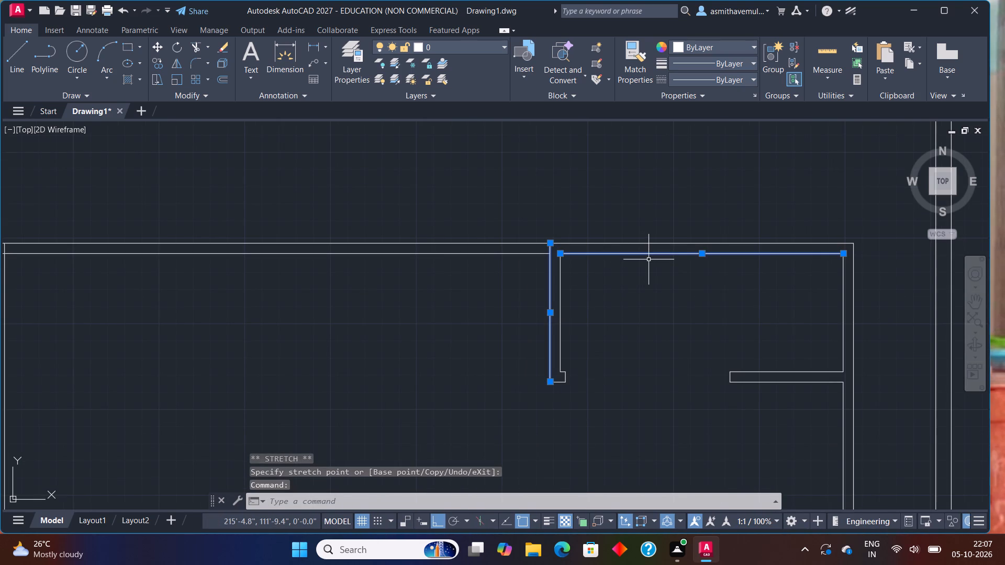
{"action": "key", "text": "Escape"}
{"action": "type", "text": "TRIM"}
{"action": "key", "text": "Return"}
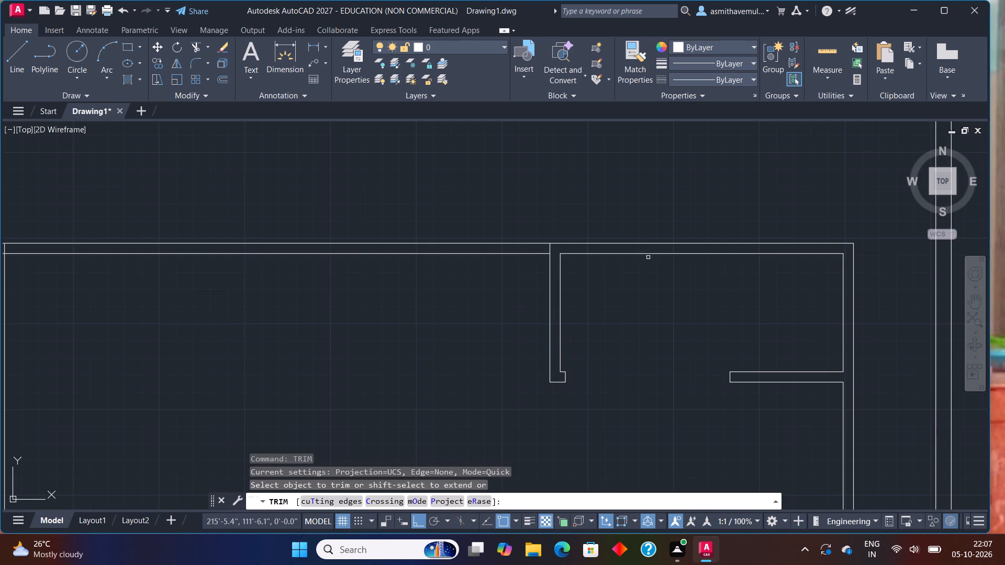
{"action": "left_click", "coordinate": [648, 255]}
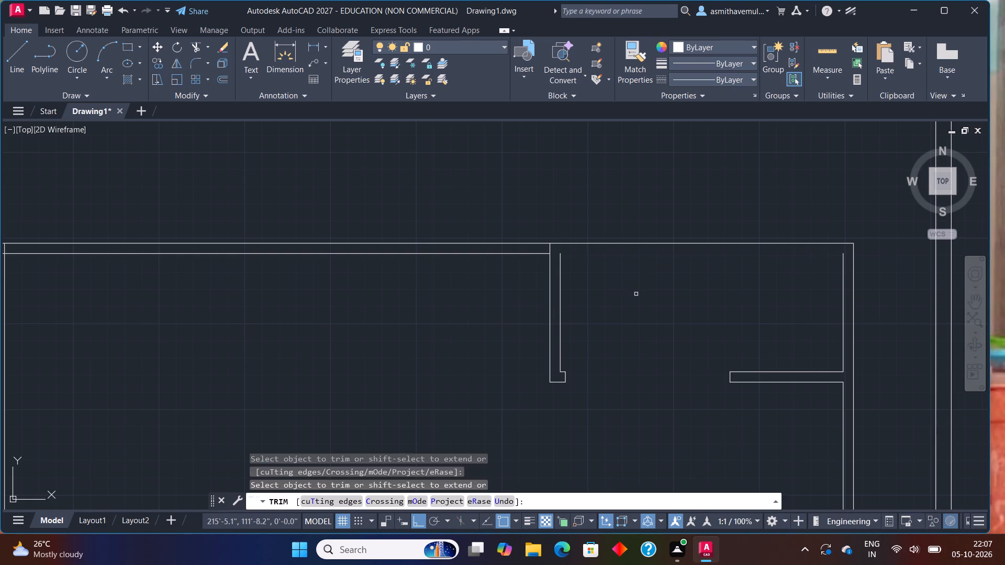
{"action": "key", "text": "Escape"}
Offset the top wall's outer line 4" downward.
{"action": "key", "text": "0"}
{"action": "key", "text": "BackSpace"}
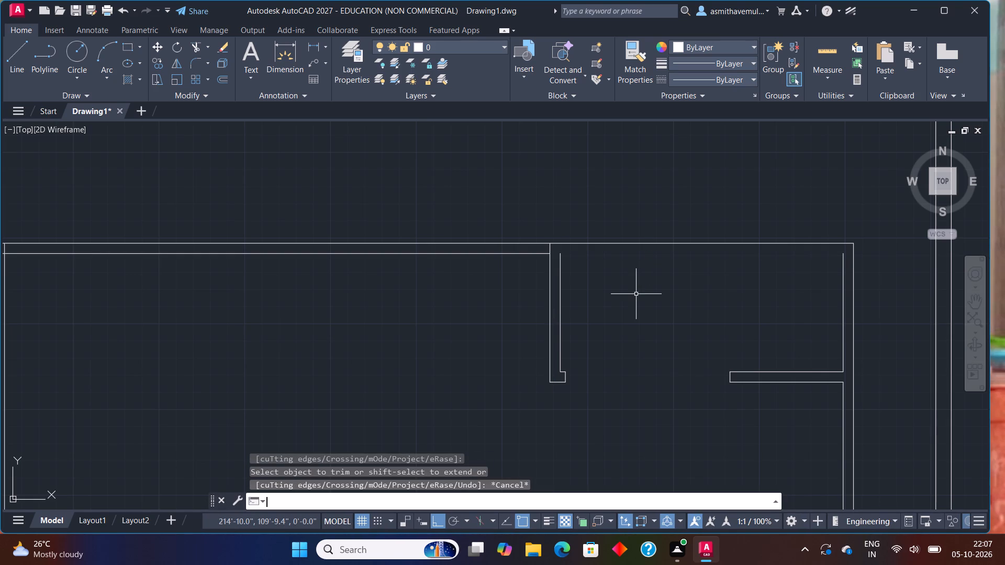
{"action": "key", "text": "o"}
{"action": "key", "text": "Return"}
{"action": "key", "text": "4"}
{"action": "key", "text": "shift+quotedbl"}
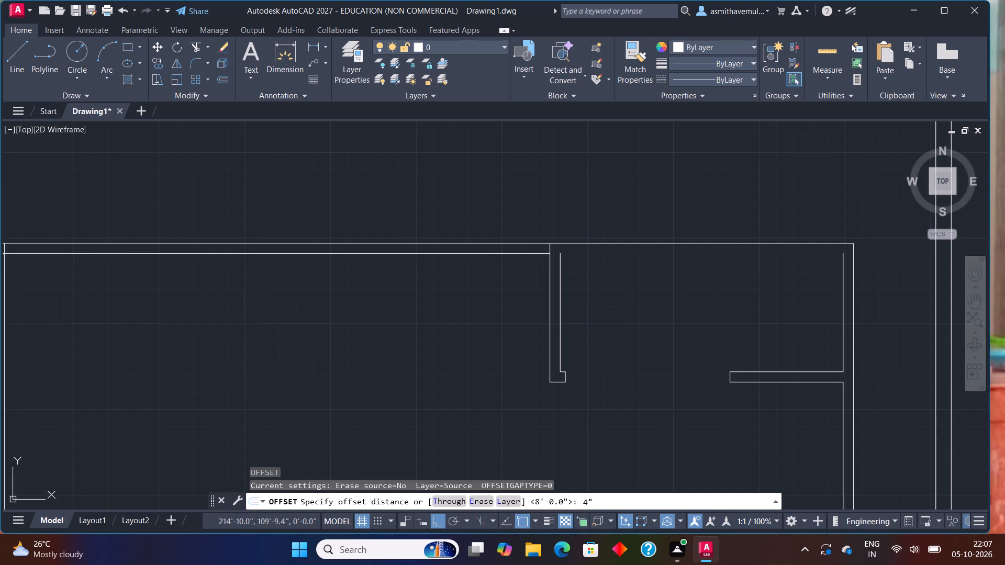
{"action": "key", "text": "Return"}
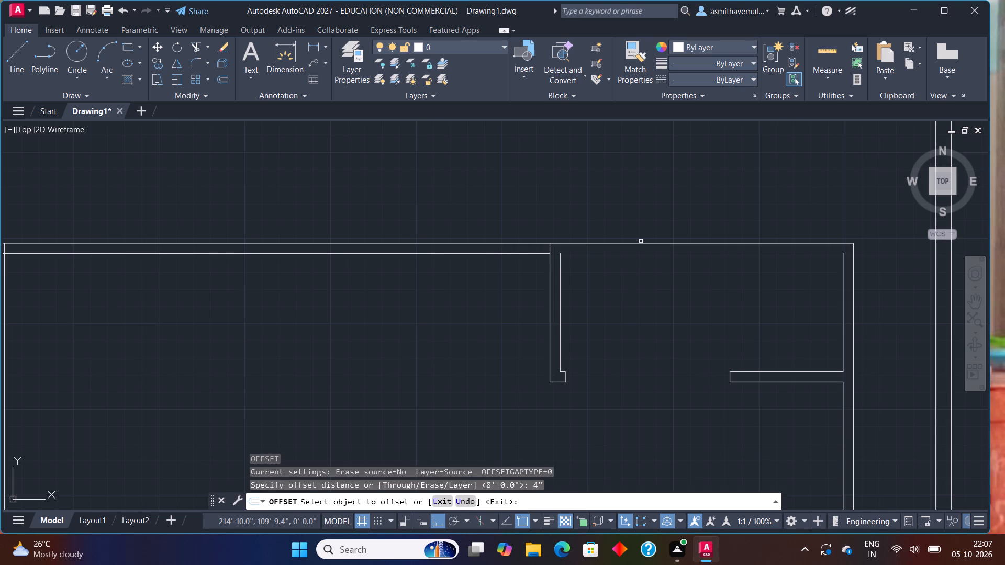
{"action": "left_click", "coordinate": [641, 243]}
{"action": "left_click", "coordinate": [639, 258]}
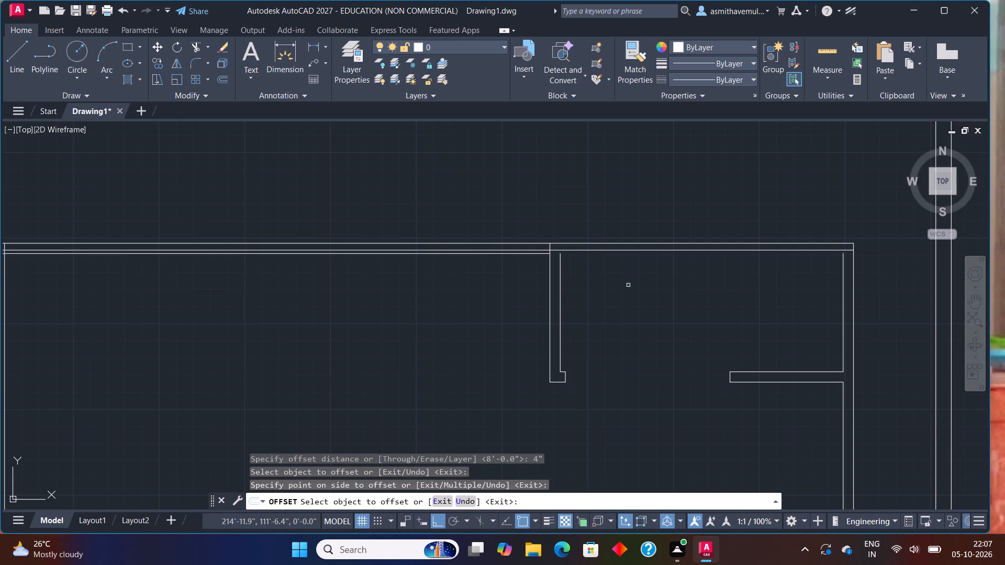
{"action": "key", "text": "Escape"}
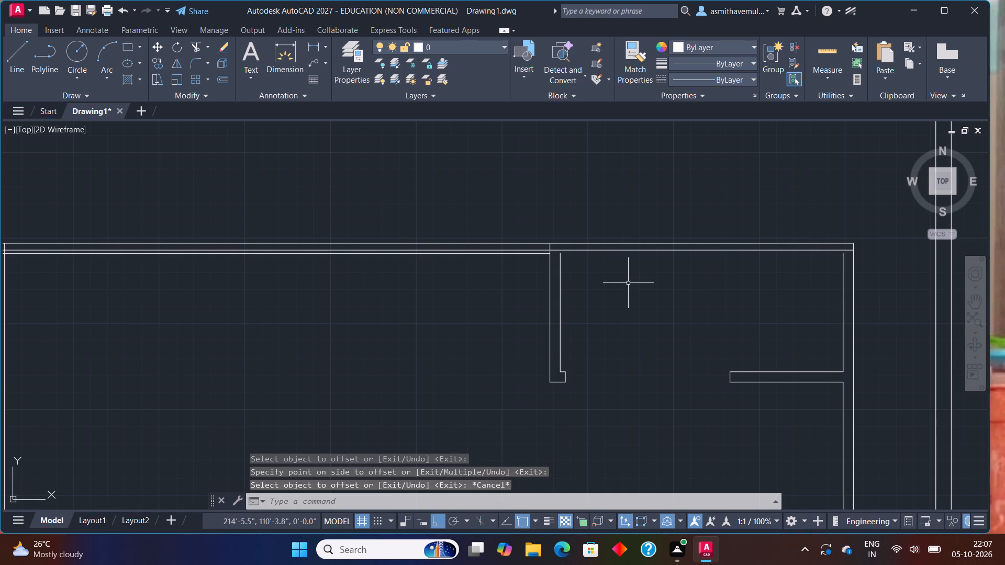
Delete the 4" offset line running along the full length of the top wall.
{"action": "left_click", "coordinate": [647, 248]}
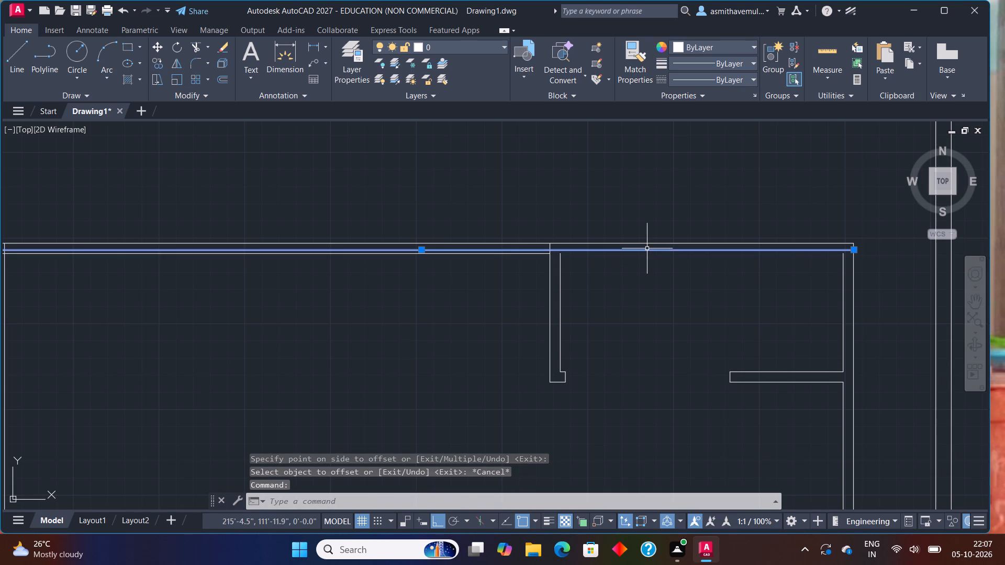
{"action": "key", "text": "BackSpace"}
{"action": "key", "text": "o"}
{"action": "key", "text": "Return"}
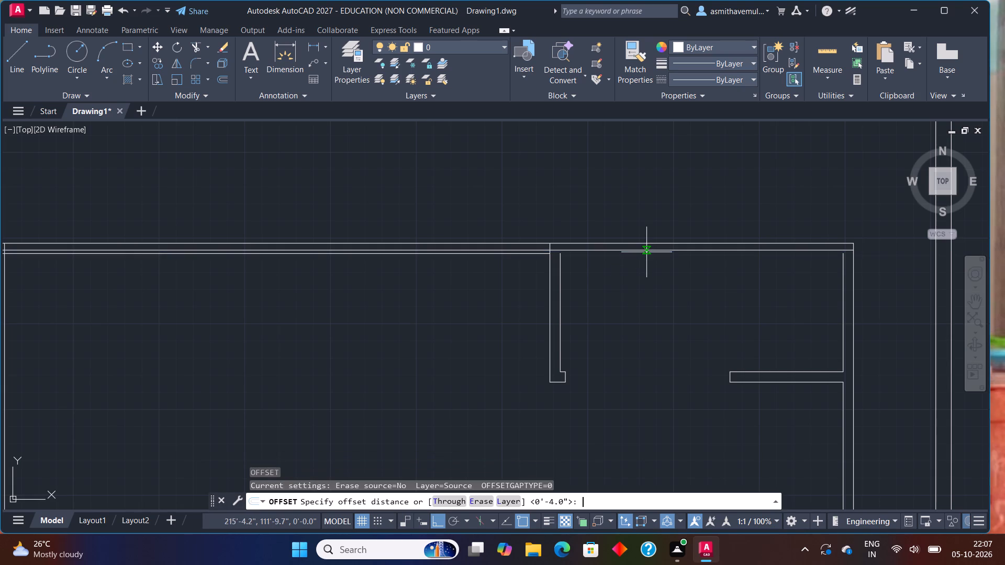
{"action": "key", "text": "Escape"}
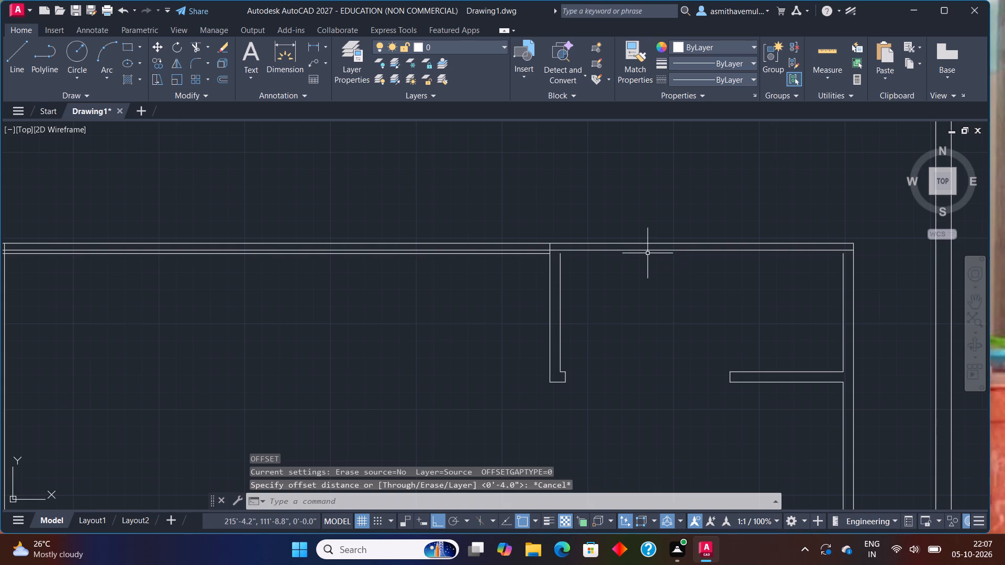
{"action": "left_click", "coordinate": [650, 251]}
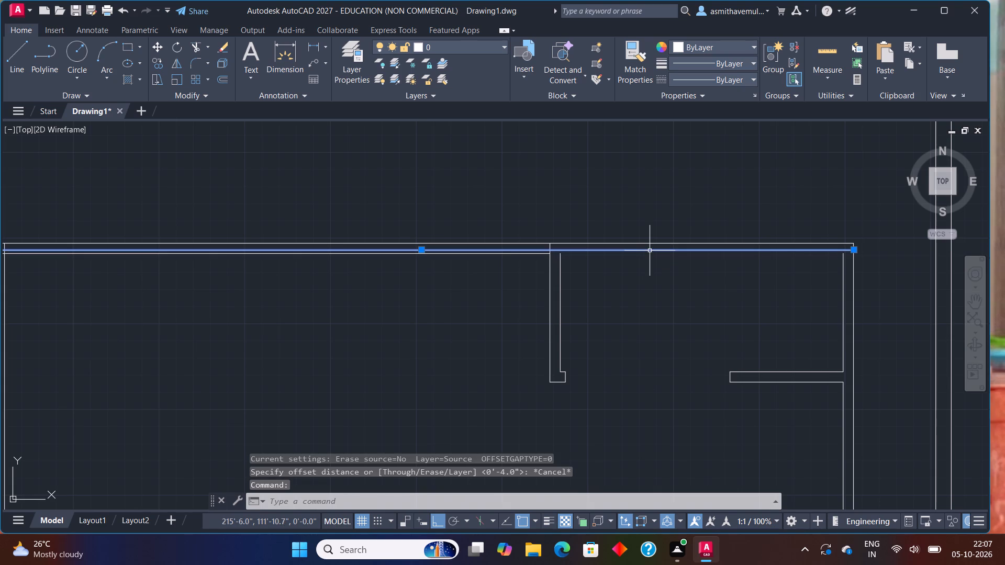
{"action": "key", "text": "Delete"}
Offset the top wall's outer line 3" downward.
{"action": "key", "text": "o"}
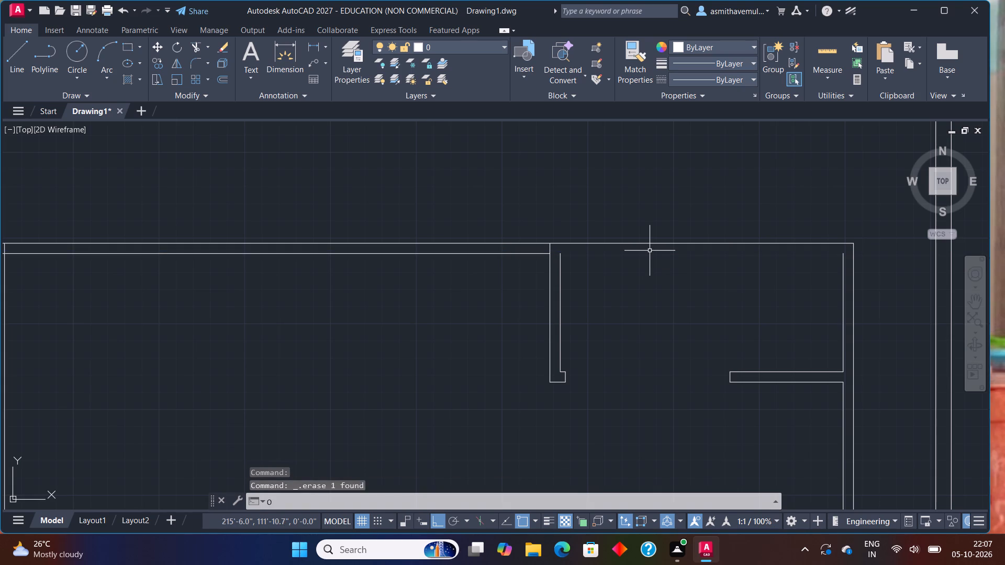
{"action": "key", "text": "Return"}
{"action": "key", "text": "3"}
{"action": "key", "text": "shift+quotedbl"}
{"action": "key", "text": "Return"}
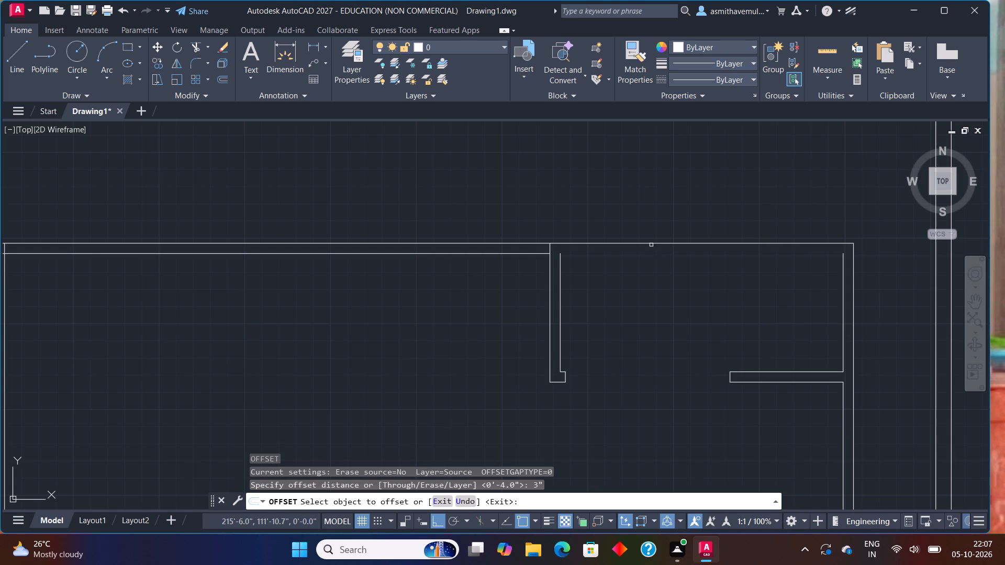
{"action": "left_click", "coordinate": [651, 245]}
{"action": "left_click", "coordinate": [648, 264]}
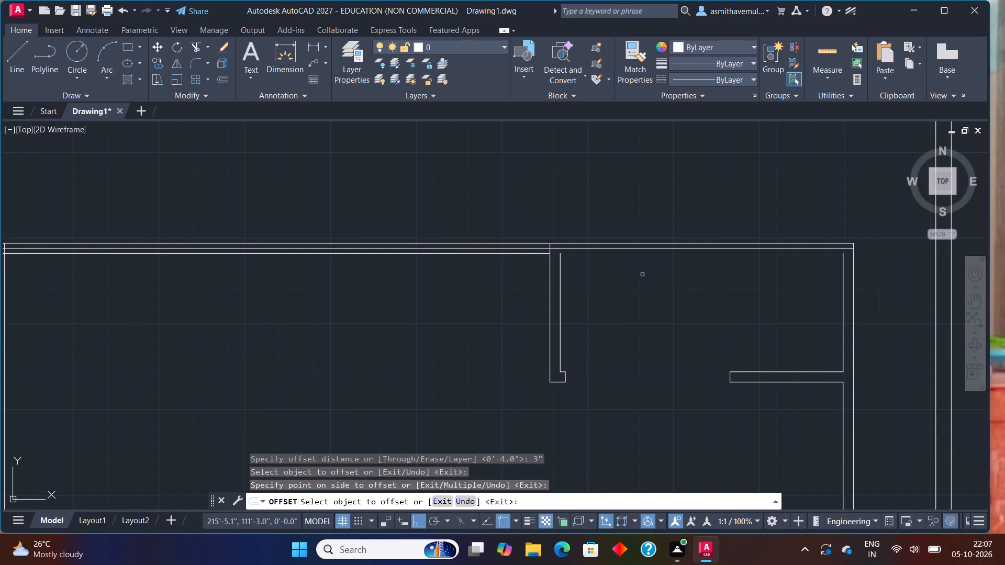
{"action": "key", "text": "Escape"}
Trim away the 3" offset line and the old inner face line along the top wall left of the corner room's partition.
{"action": "type", "text": "TRIM"}
{"action": "key", "text": "Return"}
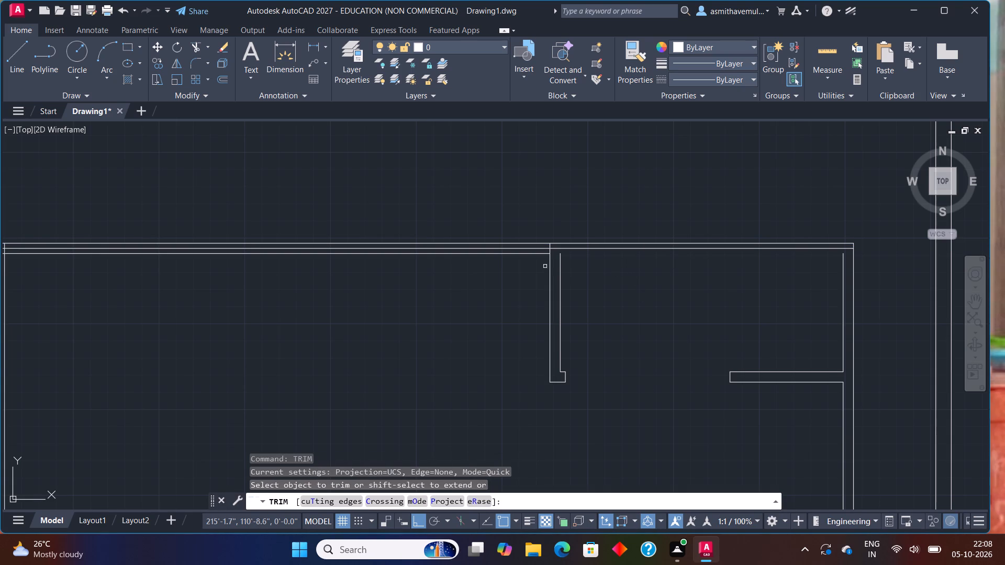
{"action": "left_click", "coordinate": [545, 256]}
{"action": "left_click", "coordinate": [545, 248]}
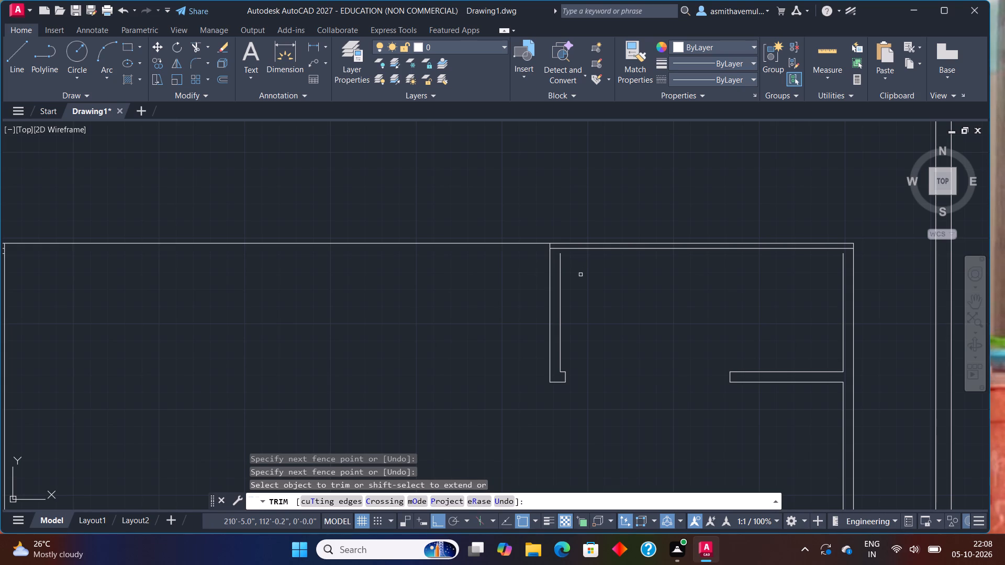
{"action": "key", "text": "Escape"}
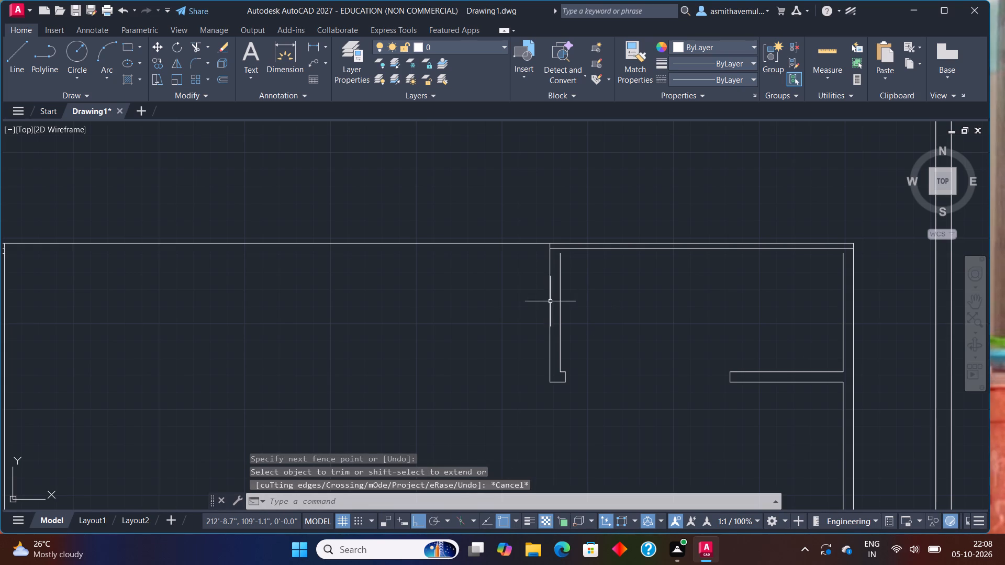
Stretch the upper end of the corner room's left partition inner face line up to the 3" offset line.
{"action": "left_click", "coordinate": [560, 302]}
{"action": "scroll", "coordinate": [561, 263], "scroll_direction": "up", "scroll_amount": 3}
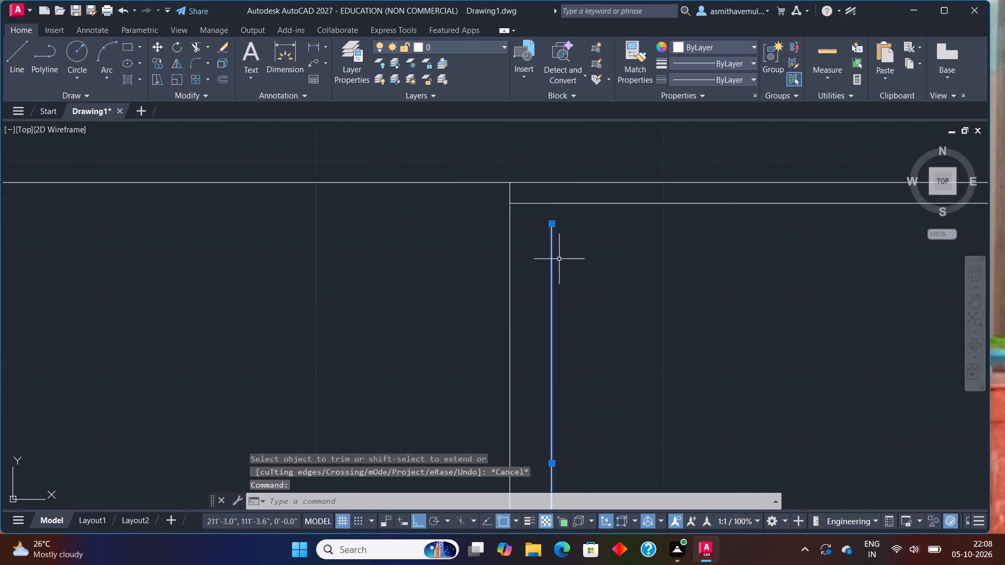
{"action": "scroll", "coordinate": [559, 258], "scroll_direction": "up", "scroll_amount": 1}
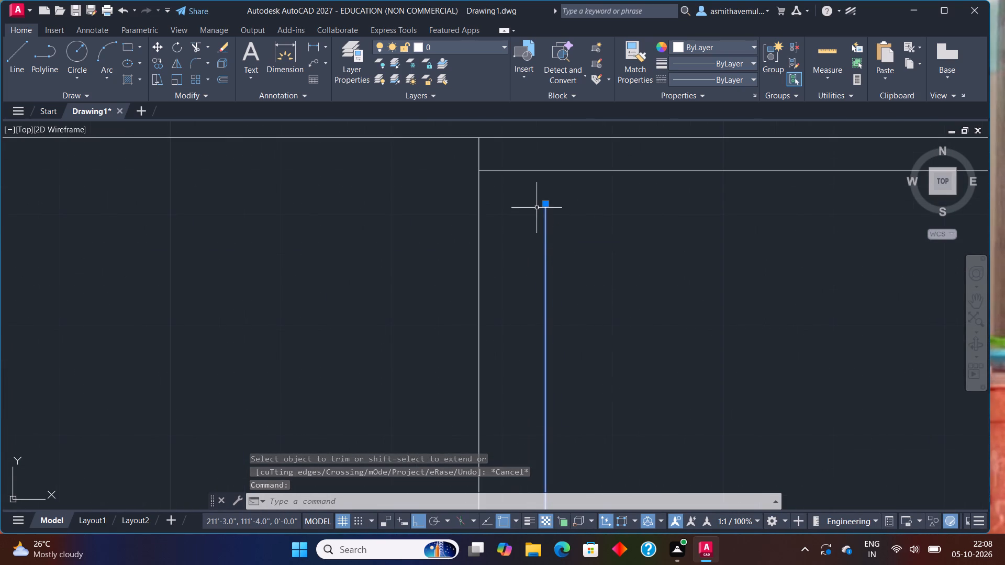
{"action": "left_click", "coordinate": [546, 204]}
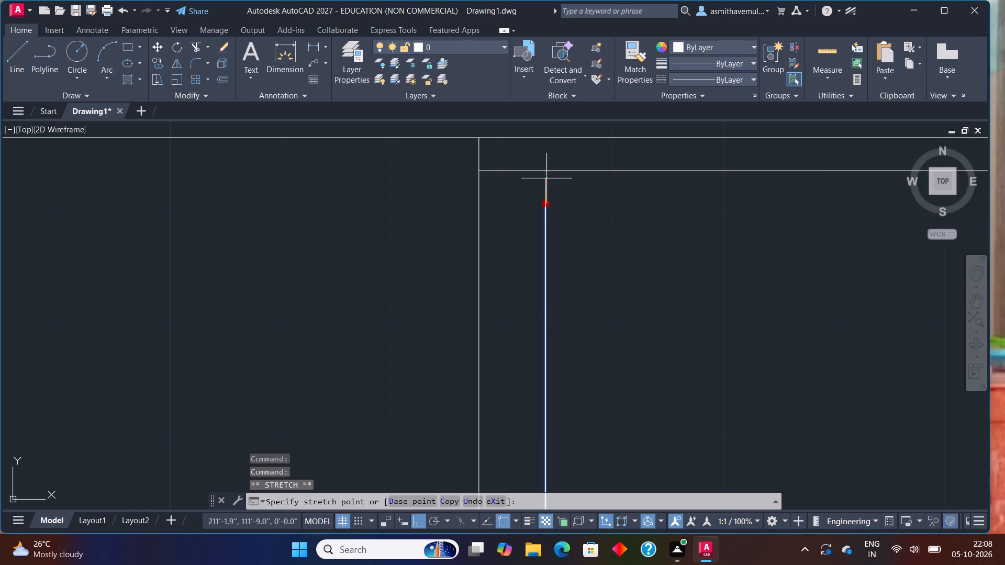
{"action": "left_click", "coordinate": [548, 171]}
{"action": "scroll", "coordinate": [636, 232], "scroll_direction": "down", "scroll_amount": 4}
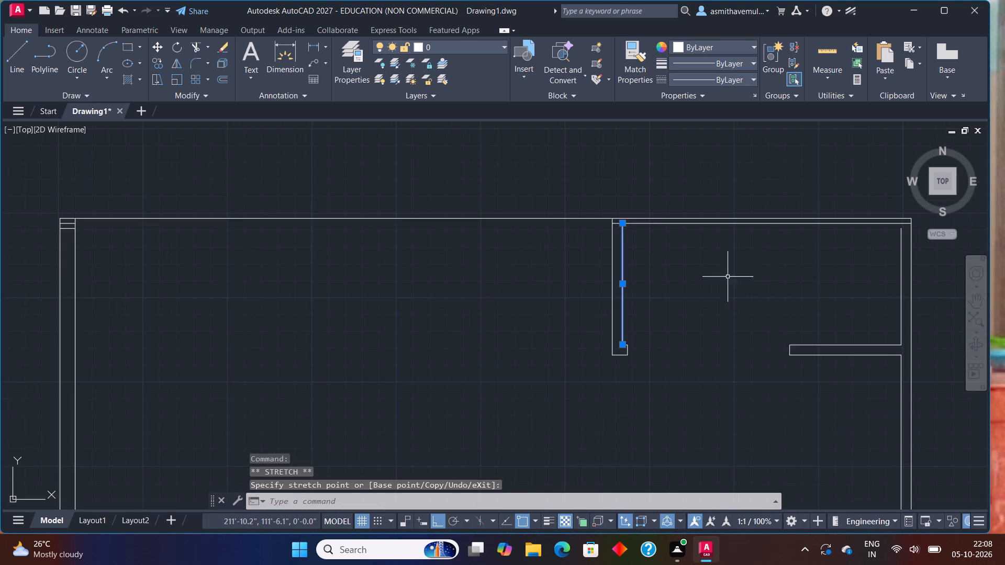
Stretch the upper end of the right wall's inner face line in the corner room up to the 3" offset line.
{"action": "middle_click_drag", "start_coordinate": [751, 286], "coordinate": [555, 288]}
{"action": "scroll", "coordinate": [656, 264], "scroll_direction": "up", "scroll_amount": 1}
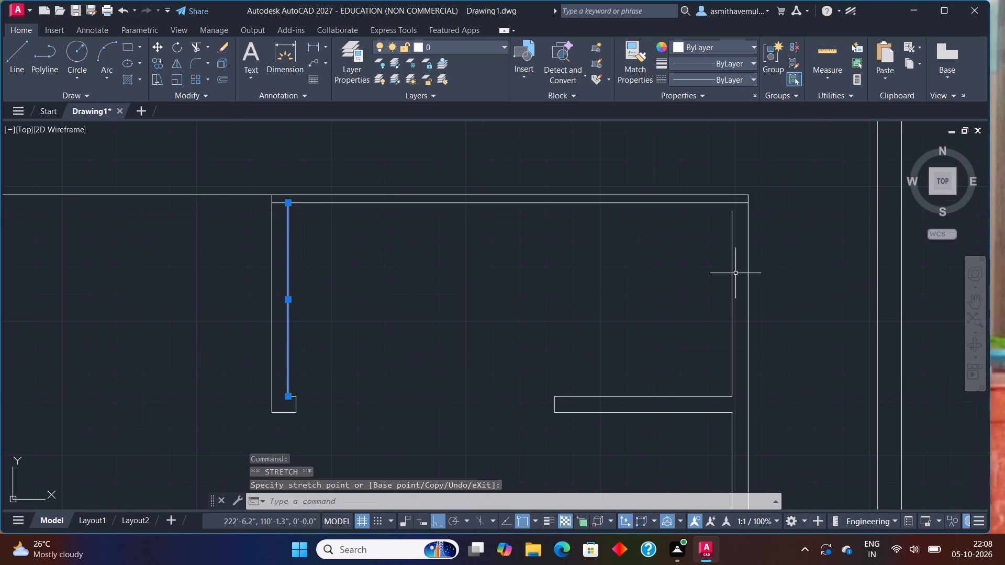
{"action": "left_click", "coordinate": [733, 274]}
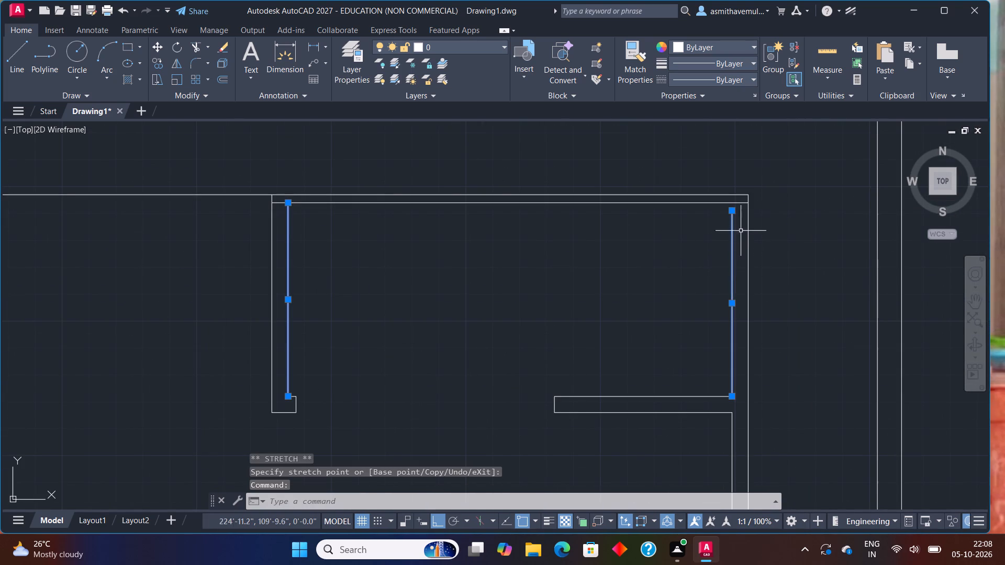
{"action": "scroll", "coordinate": [734, 219], "scroll_direction": "up", "scroll_amount": 2}
{"action": "left_click", "coordinate": [726, 202]}
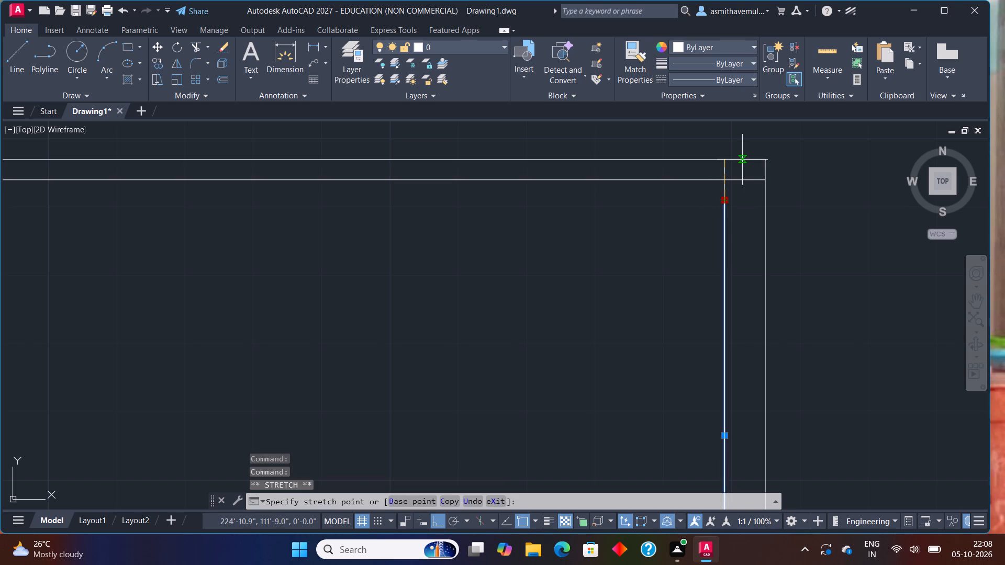
{"action": "left_click", "coordinate": [727, 177]}
{"action": "scroll", "coordinate": [648, 287], "scroll_direction": "down", "scroll_amount": 4}
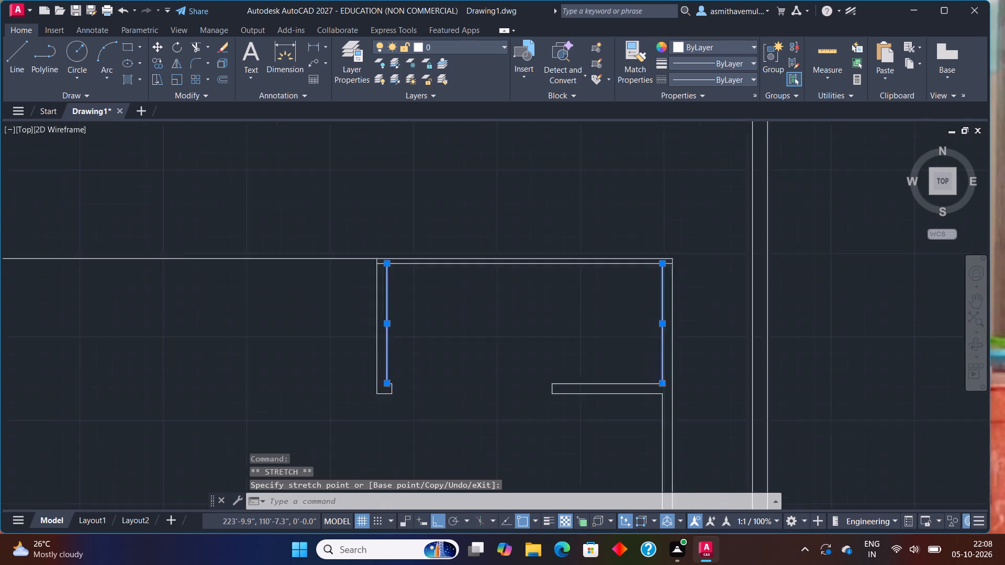
{"action": "middle_click_drag", "start_coordinate": [585, 332], "coordinate": [638, 321]}
{"action": "key", "text": "Escape"}
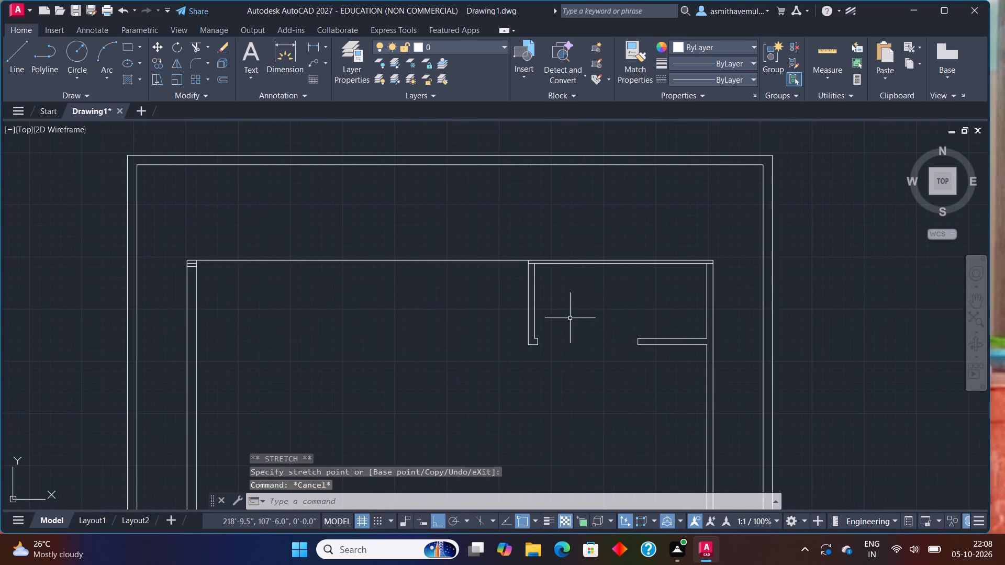
Trim the two leftover line stubs inside the left wall's thickness at the building's upper-left corner.
{"action": "middle_click_drag", "start_coordinate": [565, 317], "coordinate": [620, 333]}
{"action": "scroll", "coordinate": [585, 319], "scroll_direction": "up", "scroll_amount": 2}
{"action": "scroll", "coordinate": [473, 370], "scroll_direction": "down", "scroll_amount": 1}
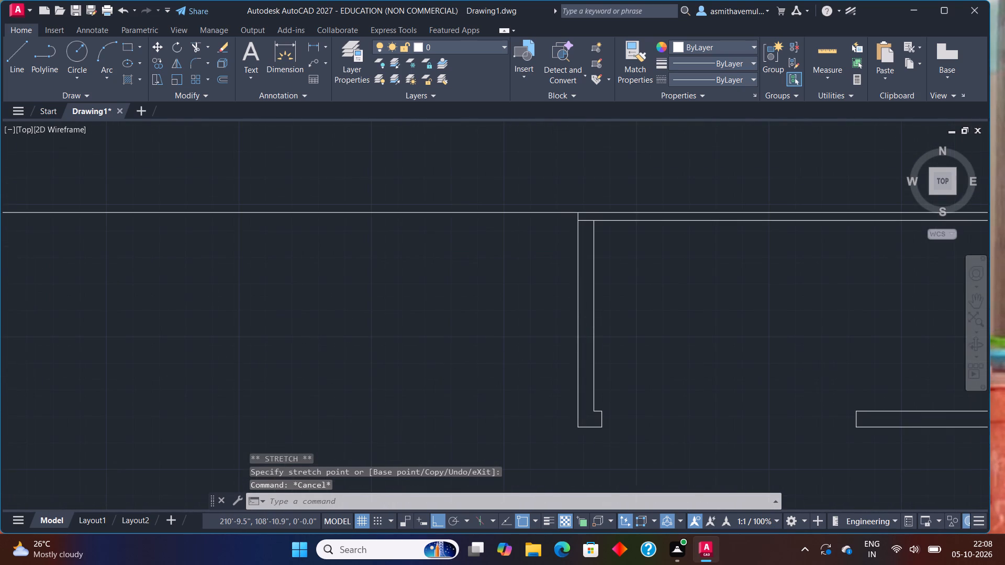
{"action": "middle_click_drag", "start_coordinate": [474, 368], "coordinate": [573, 349]}
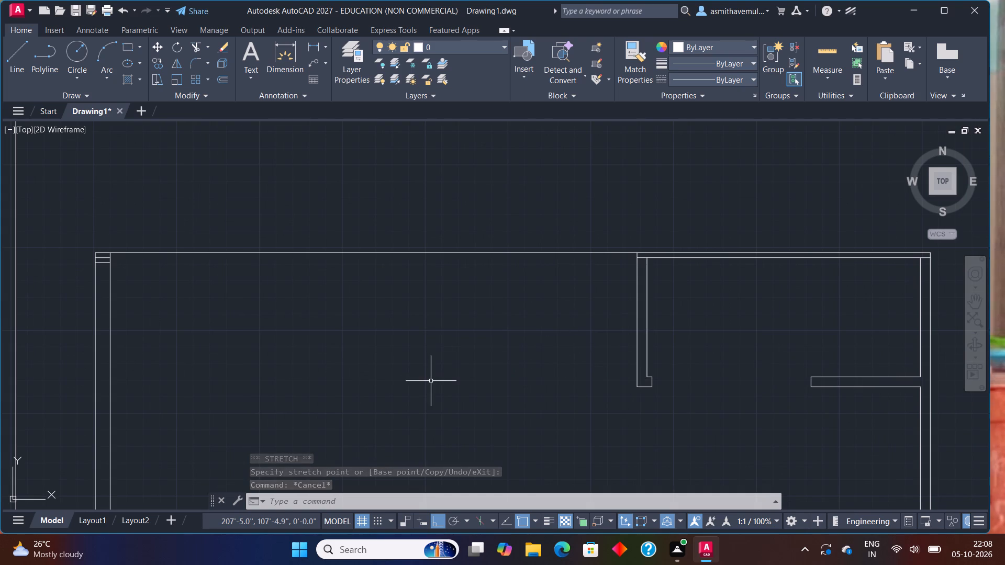
{"action": "type", "text": "TRIM"}
{"action": "key", "text": "Return"}
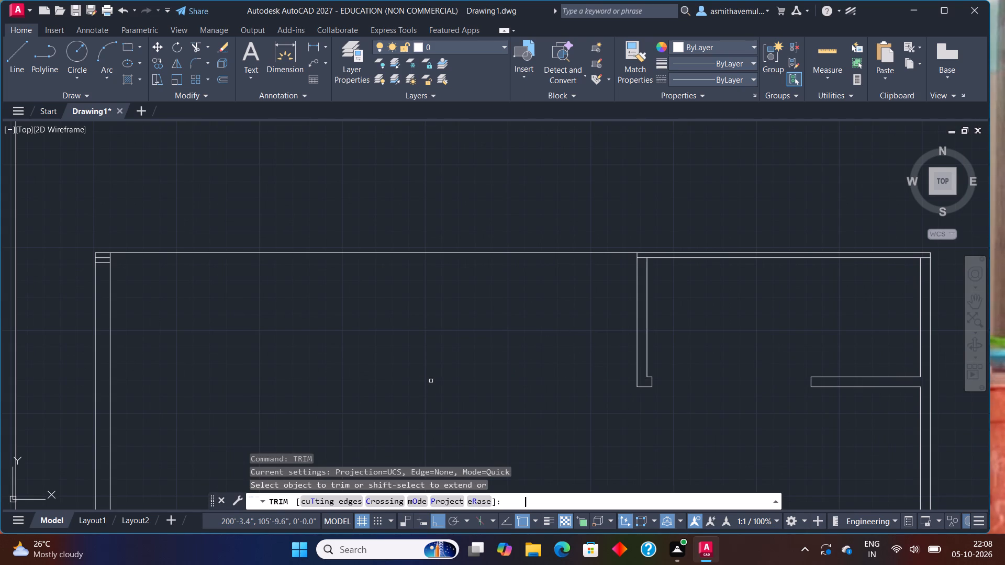
{"action": "scroll", "coordinate": [109, 266], "scroll_direction": "up", "scroll_amount": 1}
{"action": "left_click_drag", "start_coordinate": [106, 250], "coordinate": [90, 274]}
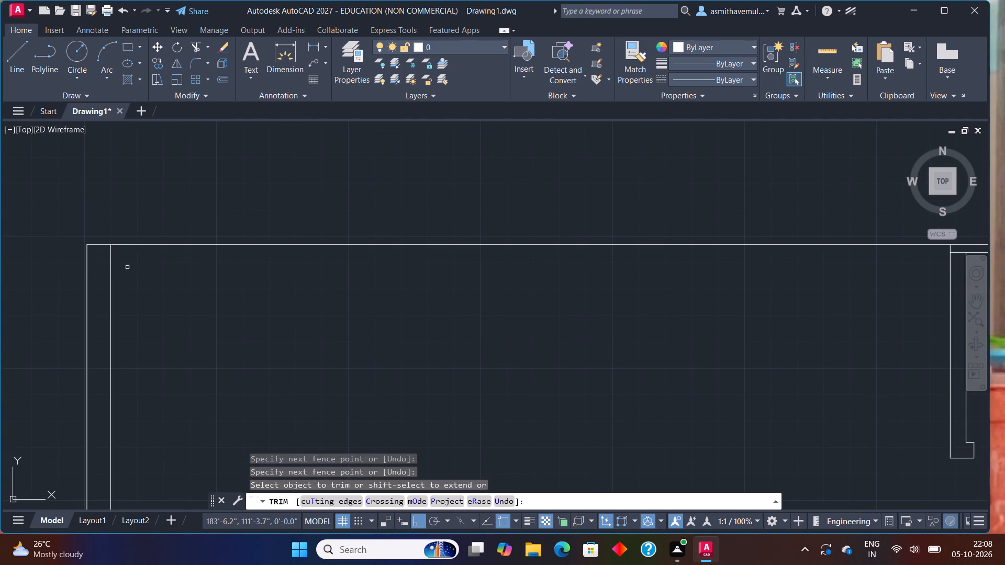
{"action": "key", "text": "Escape"}
Offset the top wall's outer line 6" downward.
{"action": "key", "text": "o"}
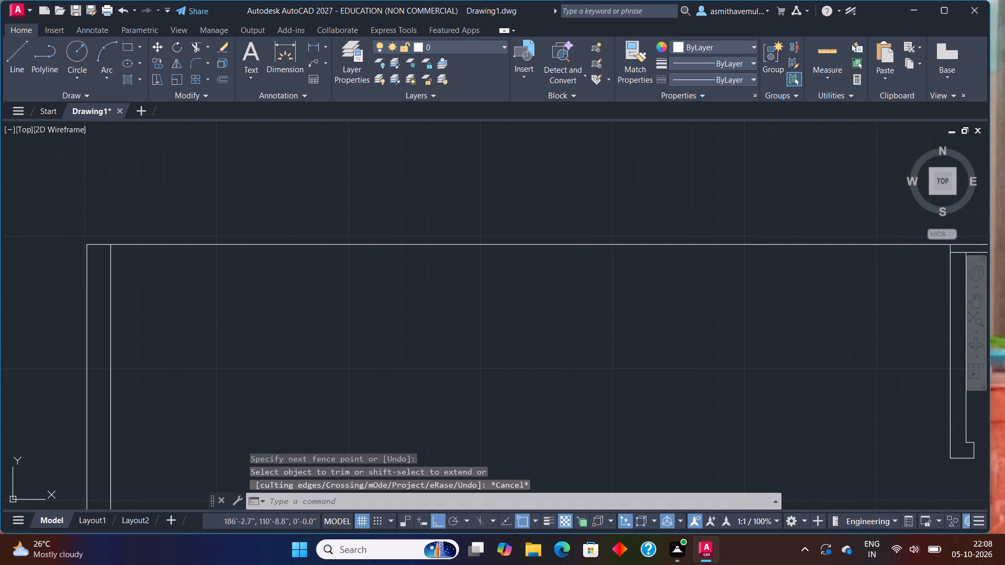
{"action": "key", "text": "Return"}
{"action": "type", "text": "6\""}
{"action": "key", "text": "Return"}
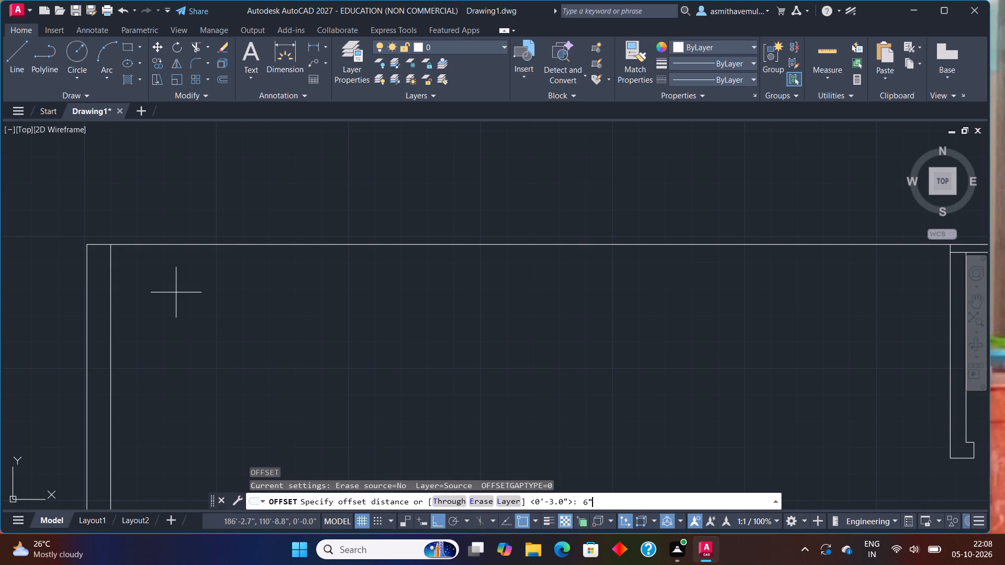
{"action": "left_click", "coordinate": [276, 244]}
{"action": "left_click", "coordinate": [272, 322]}
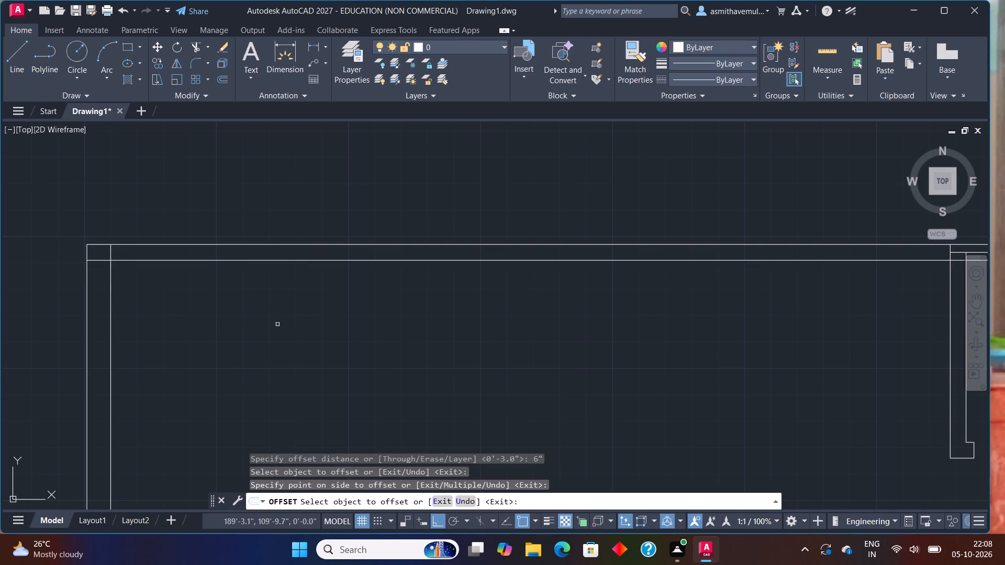
{"action": "scroll", "coordinate": [412, 337], "scroll_direction": "down", "scroll_amount": 1}
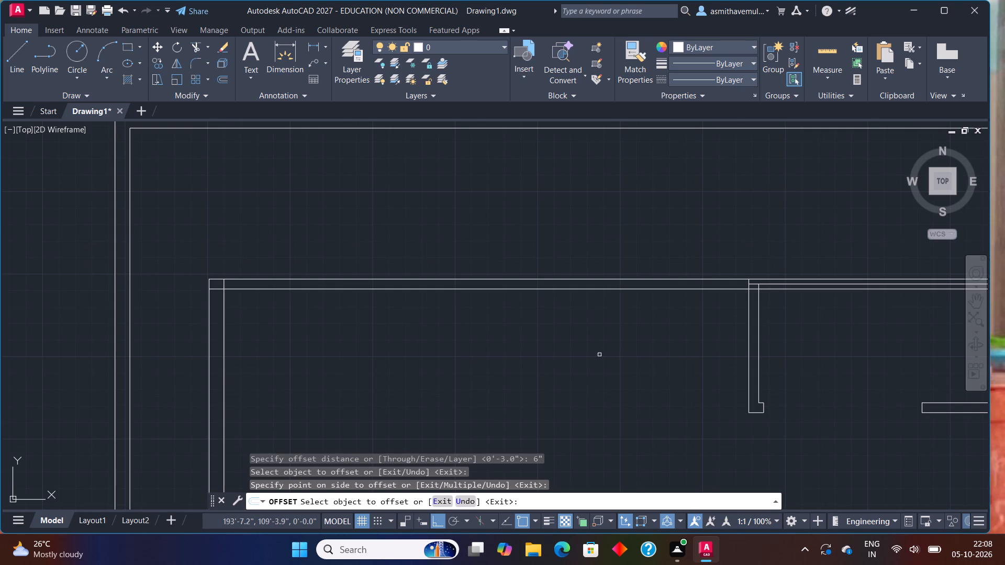
{"action": "key", "text": "Escape"}
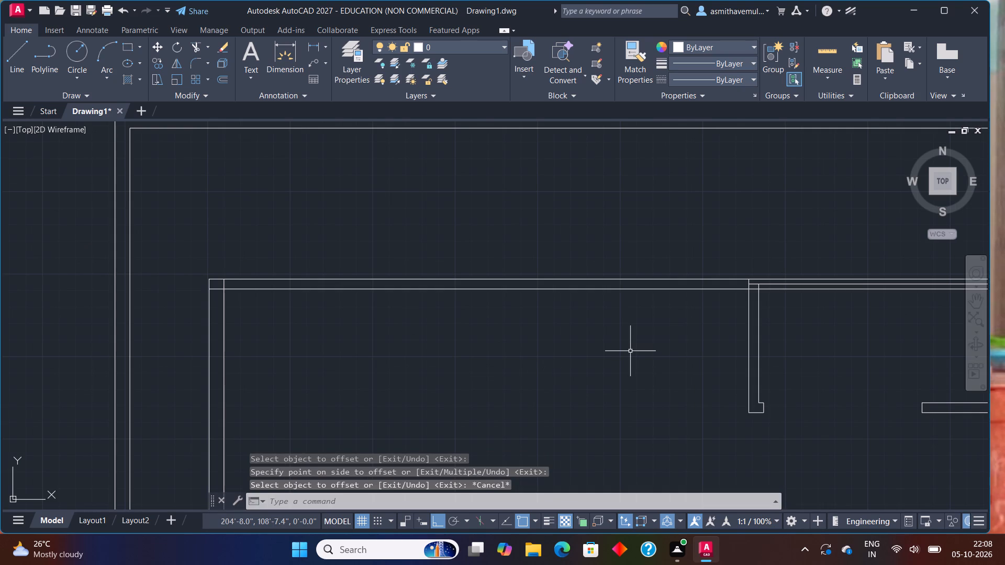
Trim the 6" offset line back to the partition's outer face and the 3" line's end inside the right wall's thickness.
{"action": "type", "text": "TRIM"}
{"action": "key", "text": "Return"}
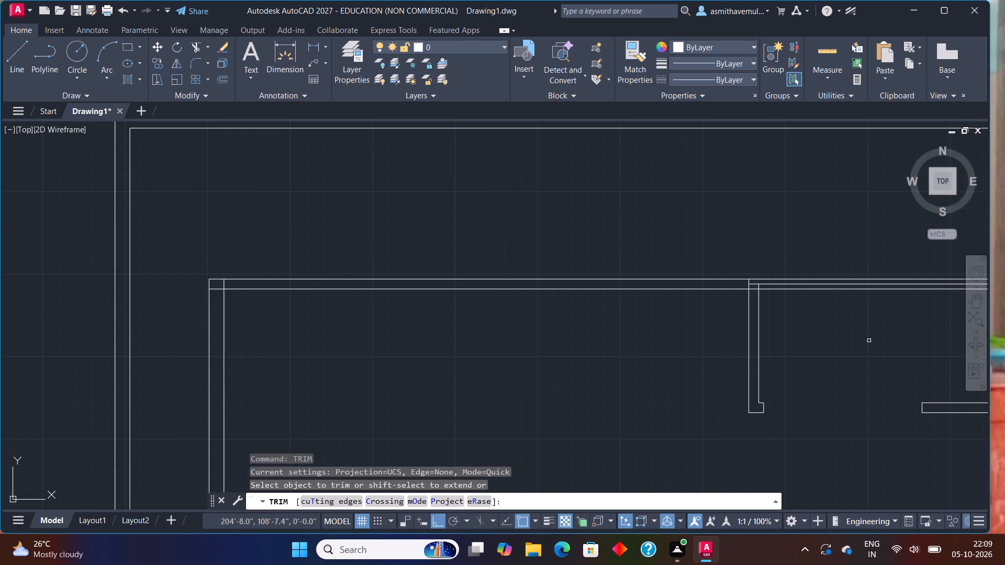
{"action": "left_click", "coordinate": [855, 288]}
{"action": "scroll", "coordinate": [849, 332], "scroll_direction": "down", "scroll_amount": 1}
{"action": "middle_click_drag", "start_coordinate": [848, 333], "coordinate": [757, 349]}
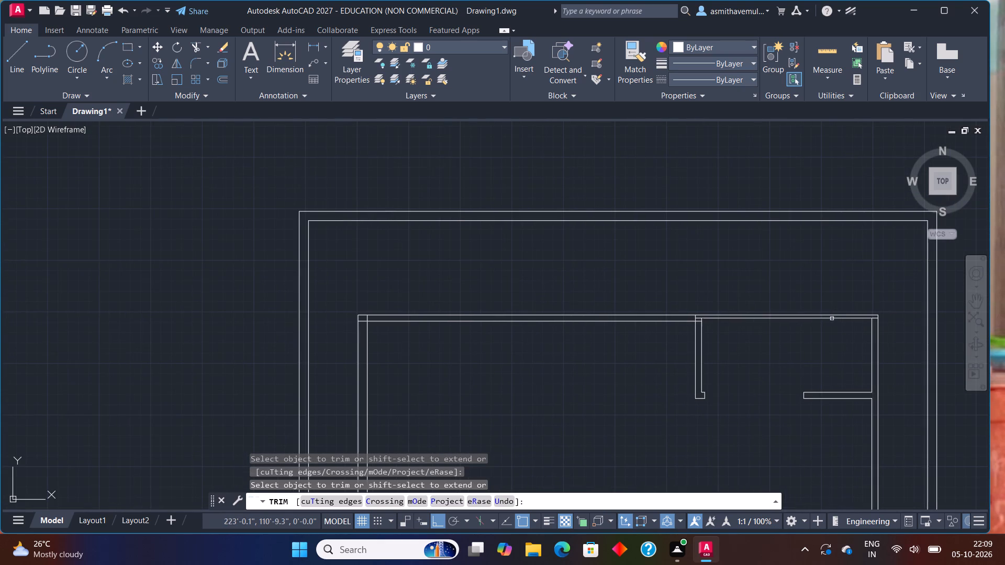
{"action": "scroll", "coordinate": [834, 320], "scroll_direction": "up", "scroll_amount": 2}
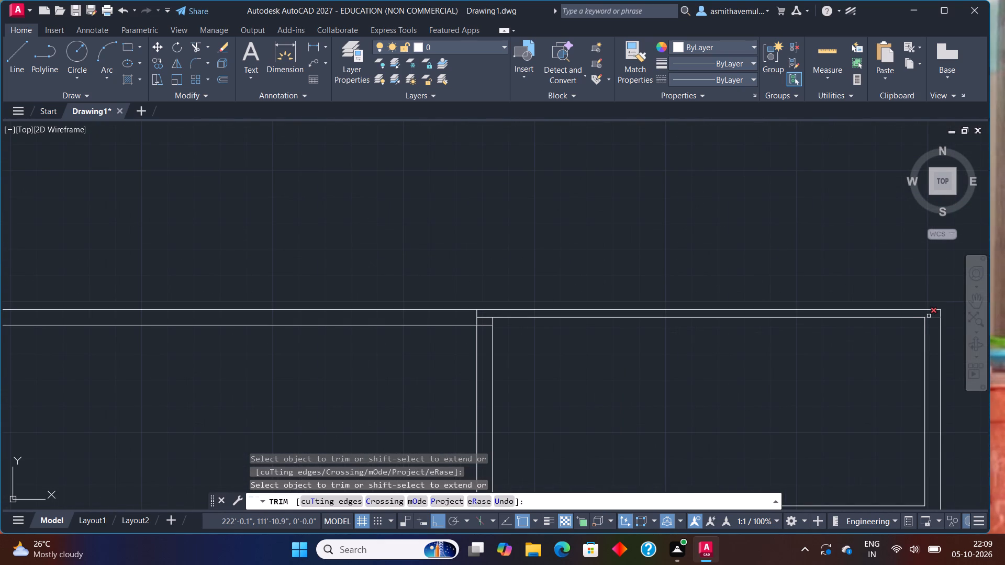
{"action": "left_click", "coordinate": [929, 316]}
{"action": "scroll", "coordinate": [490, 335], "scroll_direction": "up", "scroll_amount": 1}
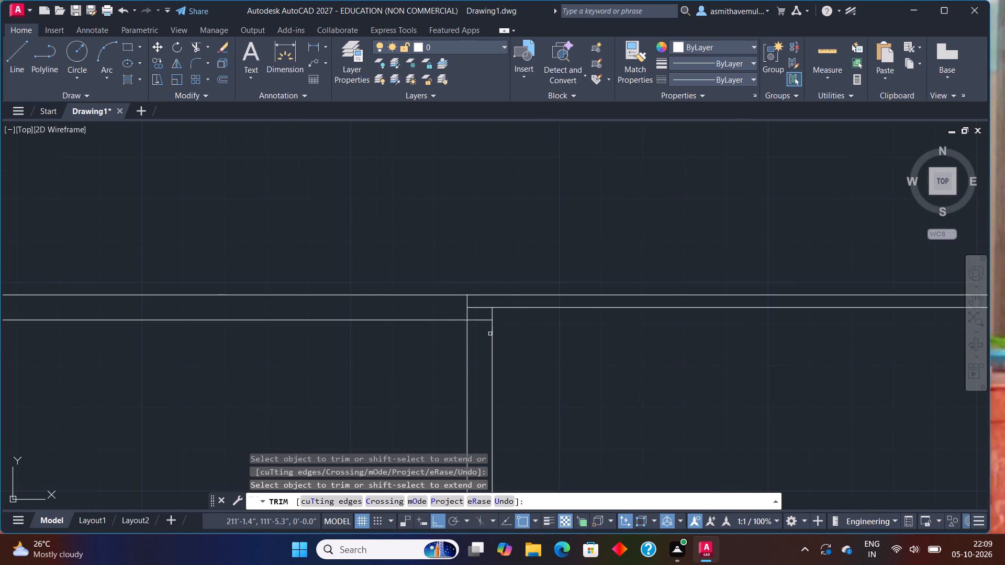
{"action": "left_click", "coordinate": [487, 320]}
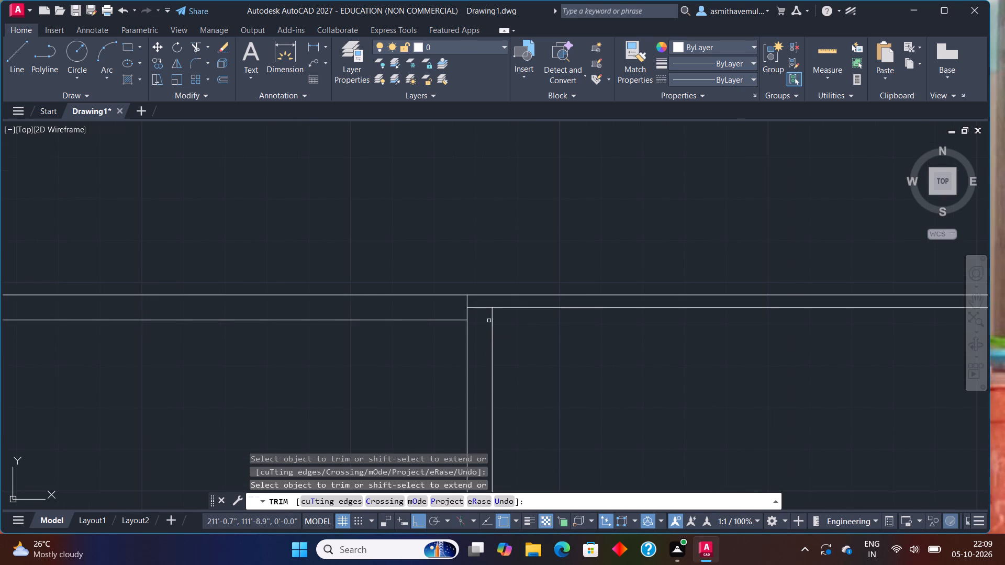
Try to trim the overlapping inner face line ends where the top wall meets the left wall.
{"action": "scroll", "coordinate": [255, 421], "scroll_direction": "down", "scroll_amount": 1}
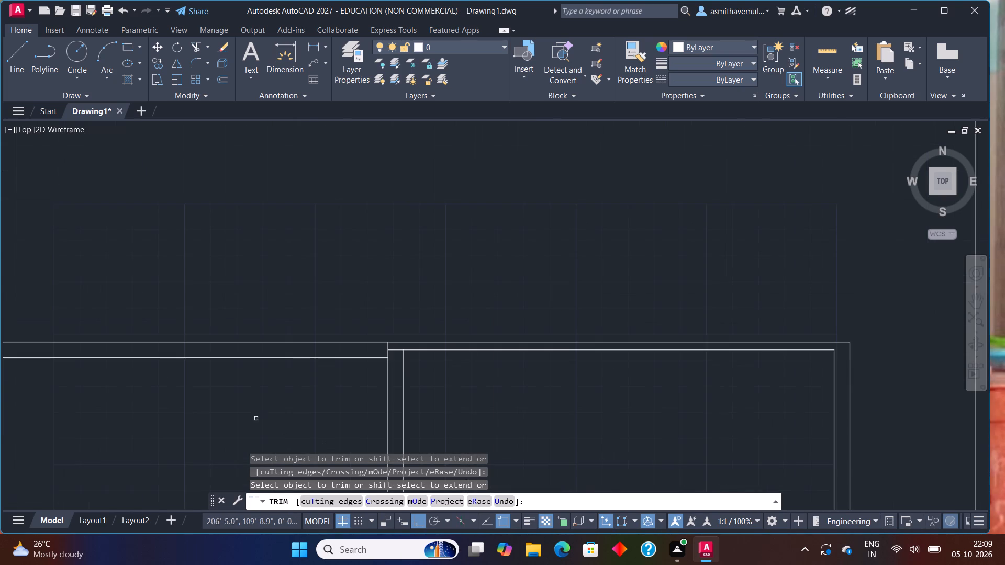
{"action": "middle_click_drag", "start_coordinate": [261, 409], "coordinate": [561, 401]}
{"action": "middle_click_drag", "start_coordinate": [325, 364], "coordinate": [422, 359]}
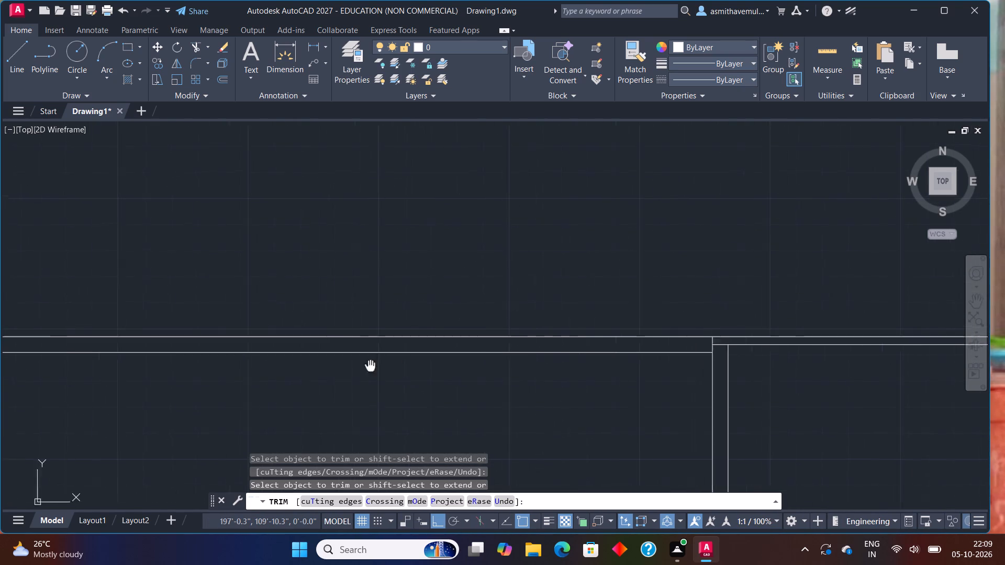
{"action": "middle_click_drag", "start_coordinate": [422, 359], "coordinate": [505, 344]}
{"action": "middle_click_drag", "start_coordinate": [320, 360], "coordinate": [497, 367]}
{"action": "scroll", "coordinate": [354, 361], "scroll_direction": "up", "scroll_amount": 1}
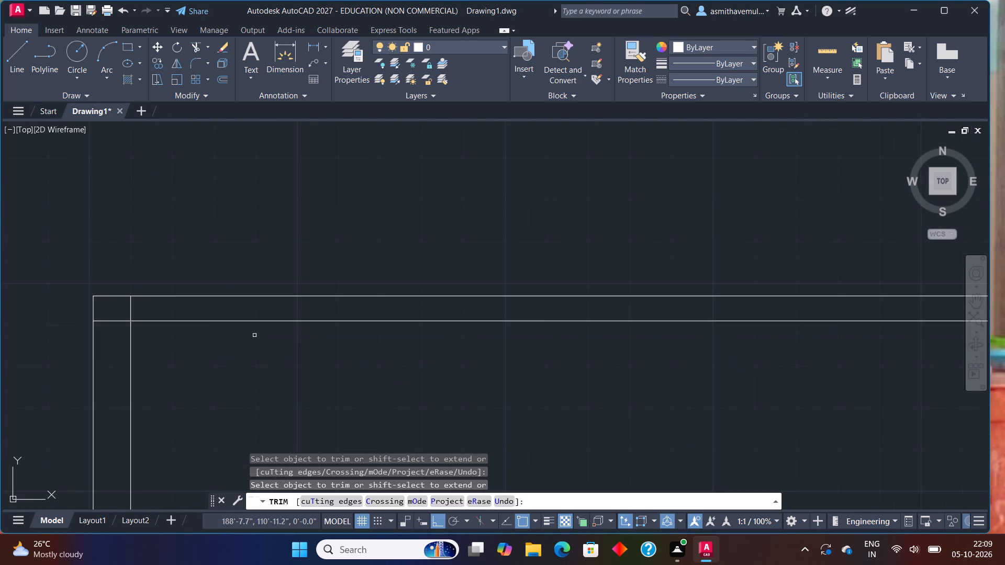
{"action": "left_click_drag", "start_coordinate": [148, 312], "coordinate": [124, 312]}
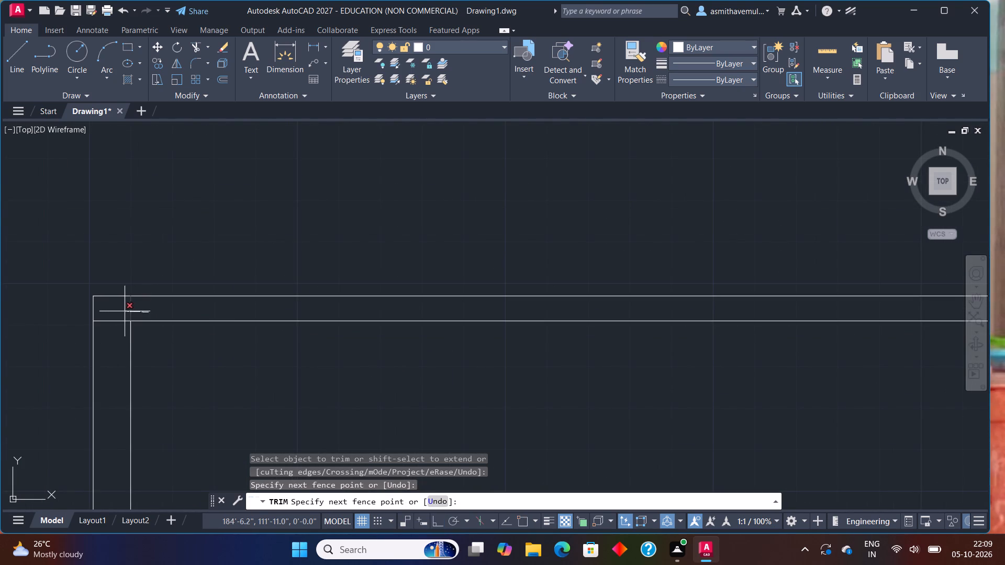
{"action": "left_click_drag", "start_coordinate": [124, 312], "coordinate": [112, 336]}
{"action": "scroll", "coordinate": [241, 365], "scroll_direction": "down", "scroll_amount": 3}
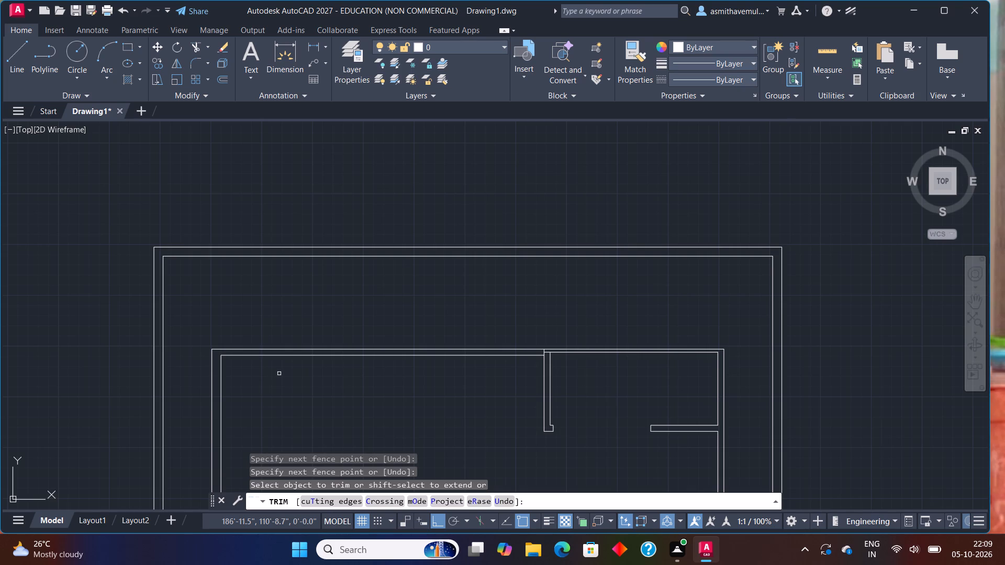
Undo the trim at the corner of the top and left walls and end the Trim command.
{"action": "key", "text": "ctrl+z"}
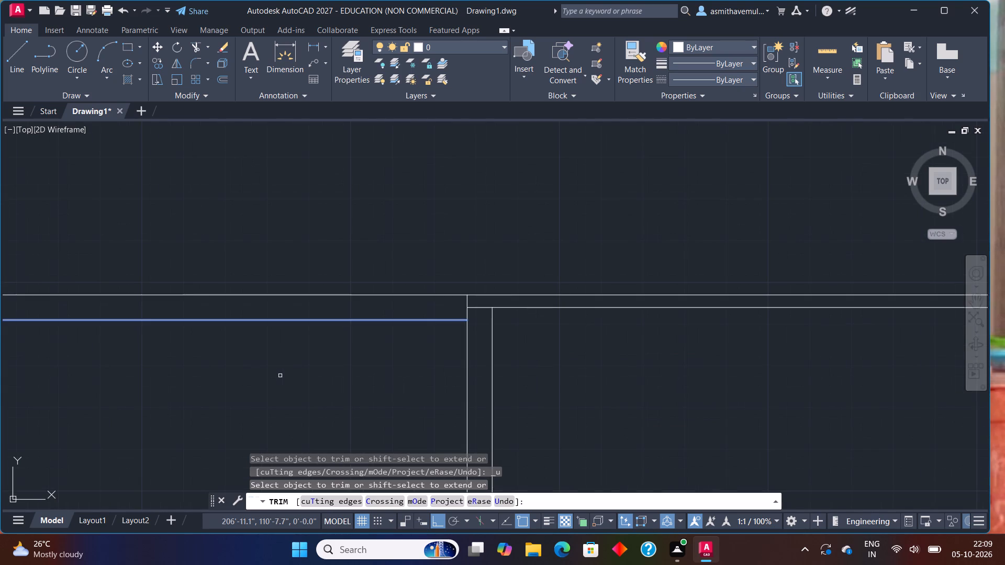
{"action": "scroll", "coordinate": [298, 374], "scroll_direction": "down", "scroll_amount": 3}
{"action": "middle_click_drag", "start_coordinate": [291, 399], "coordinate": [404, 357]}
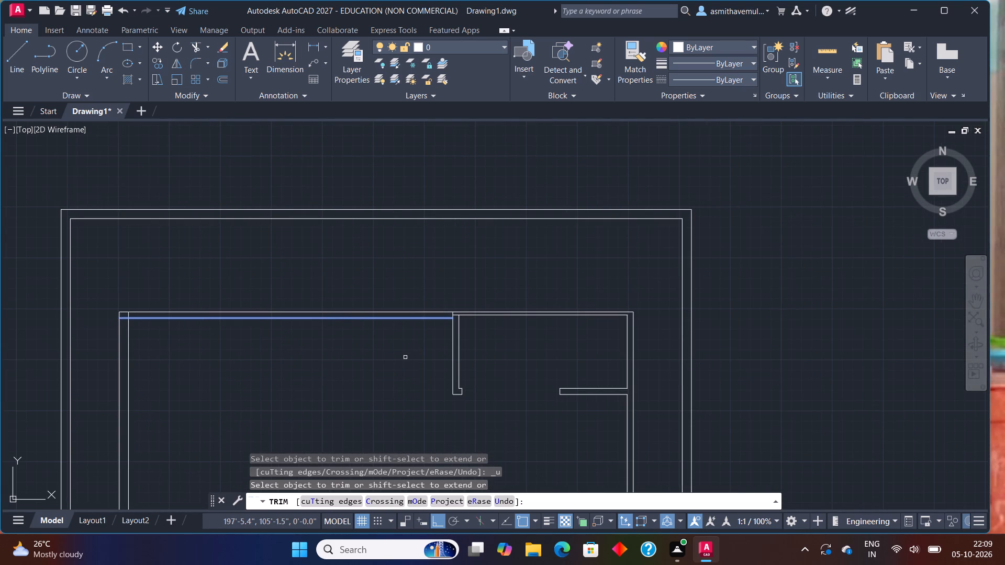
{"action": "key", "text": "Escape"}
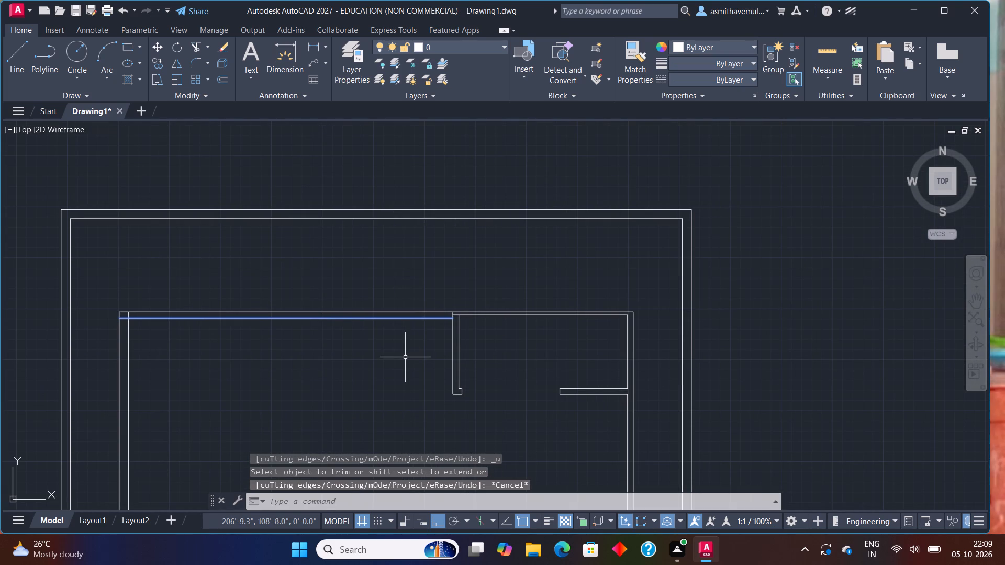
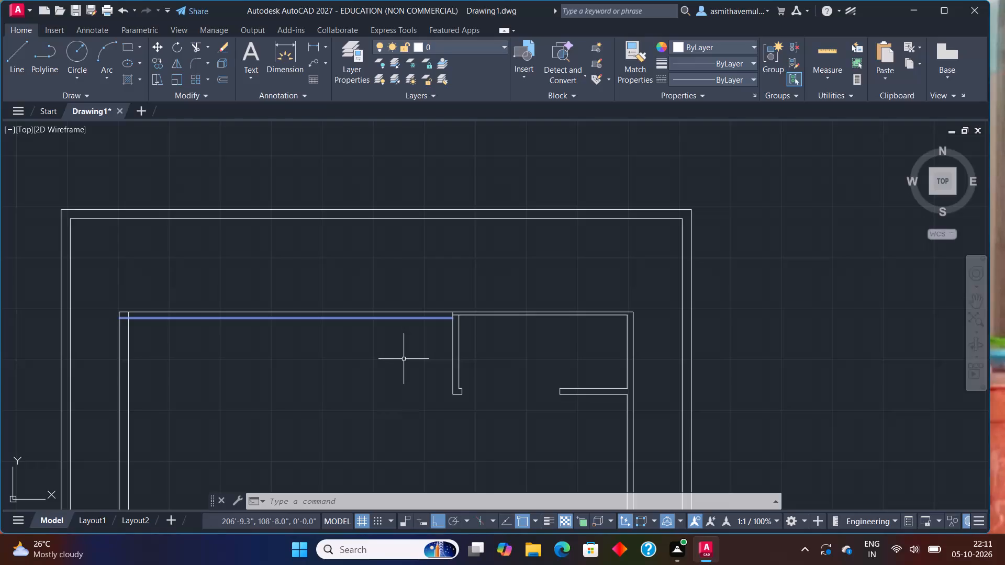
Offset the outer face line of the upper-right room's left partition 6' to the left.
{"action": "scroll", "coordinate": [411, 365], "scroll_direction": "down", "scroll_amount": 1}
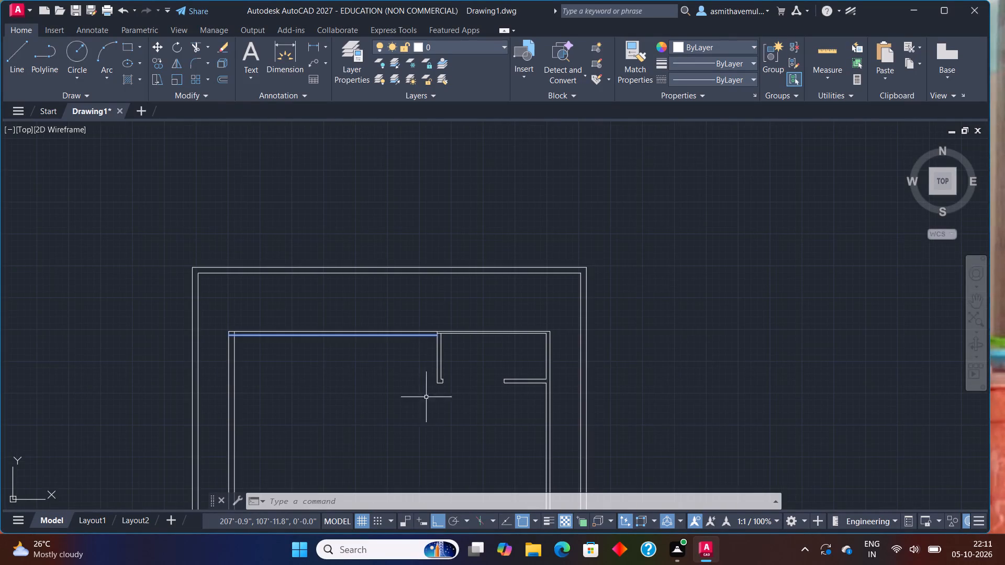
{"action": "middle_click_drag", "start_coordinate": [429, 406], "coordinate": [534, 294]}
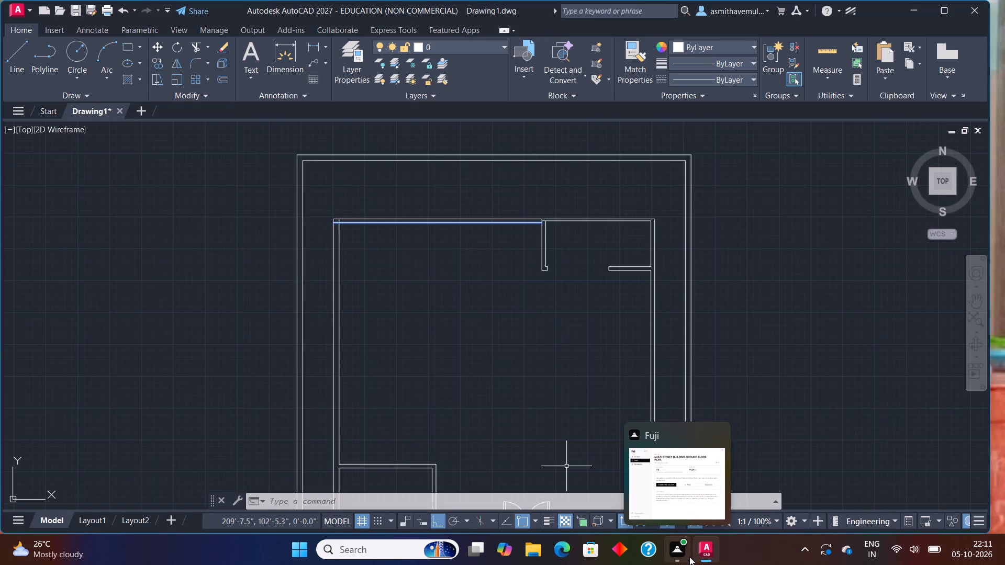
{"action": "middle_click_drag", "start_coordinate": [575, 390], "coordinate": [598, 313]}
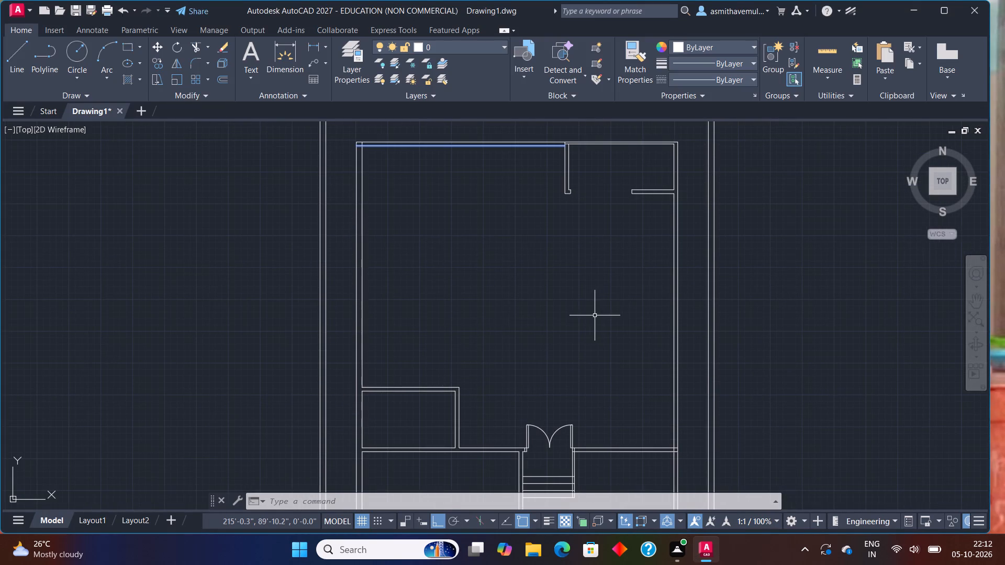
{"action": "middle_click_drag", "start_coordinate": [568, 311], "coordinate": [689, 412]}
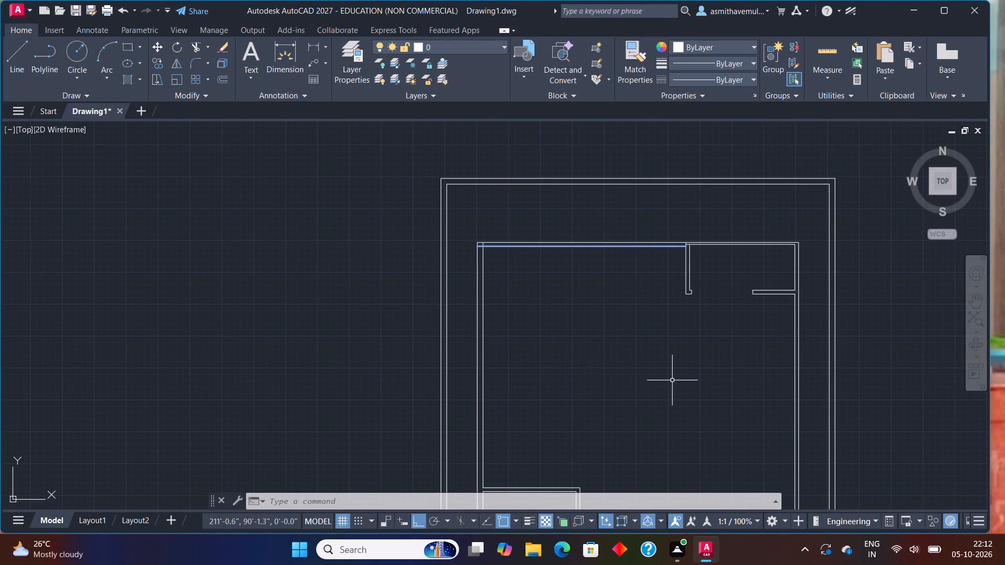
{"action": "scroll", "coordinate": [685, 355], "scroll_direction": "up", "scroll_amount": 1}
{"action": "middle_click_drag", "start_coordinate": [685, 357], "coordinate": [683, 377]}
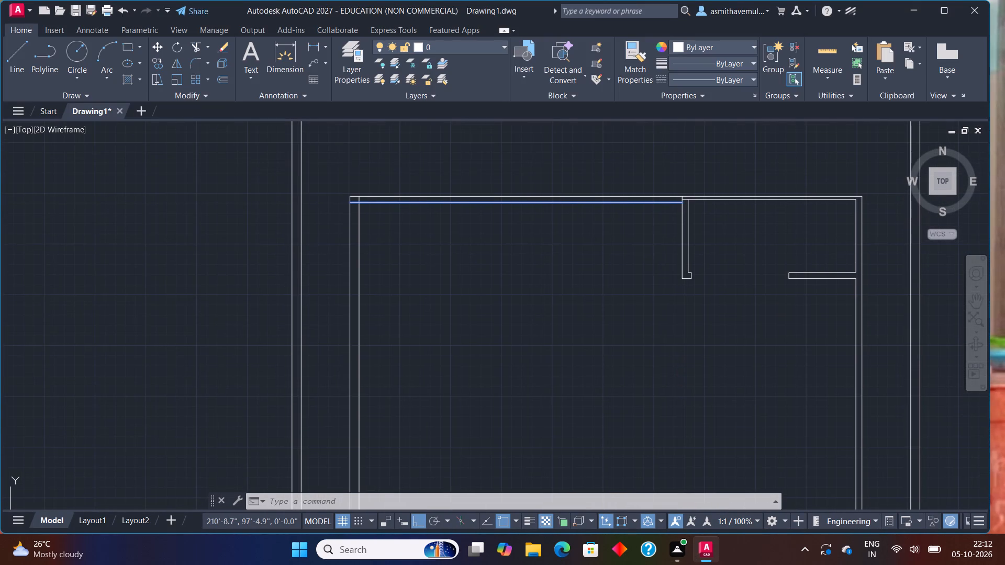
{"action": "key", "text": "Escape"}
{"action": "middle_click_drag", "start_coordinate": [662, 320], "coordinate": [665, 380]}
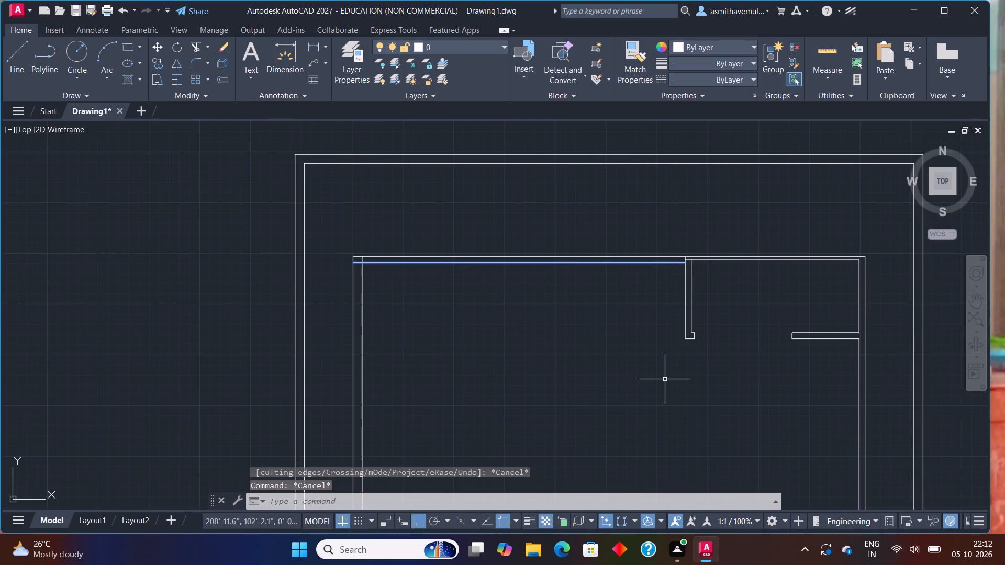
{"action": "key", "text": "o"}
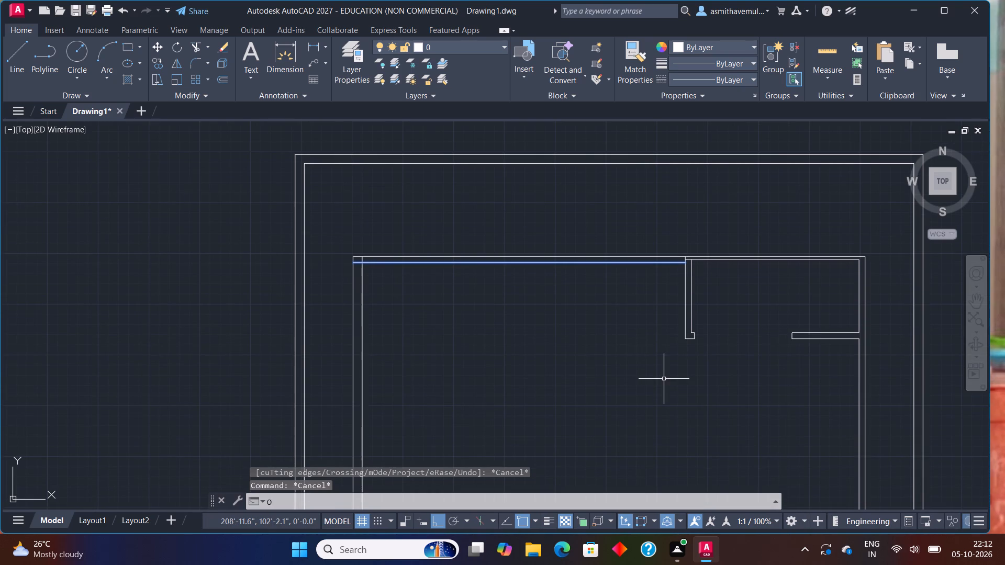
{"action": "key", "text": "Return"}
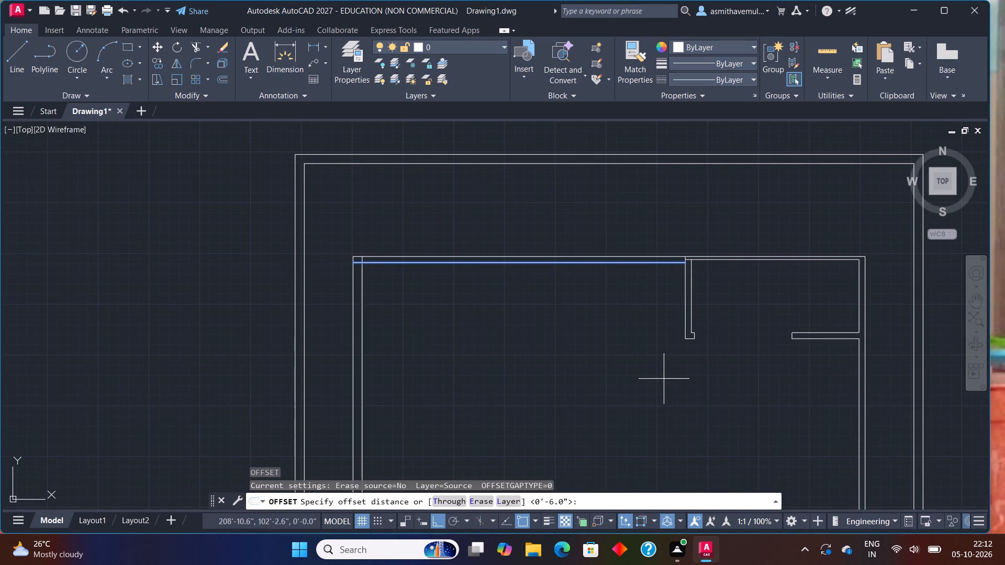
{"action": "type", "text": "6'"}
{"action": "key", "text": "Return"}
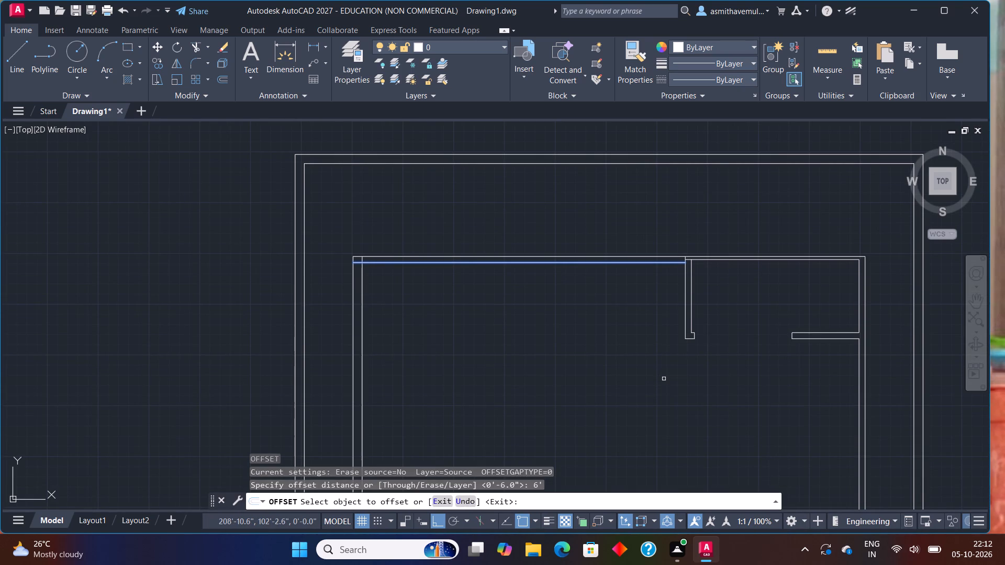
{"action": "left_click", "coordinate": [686, 299]}
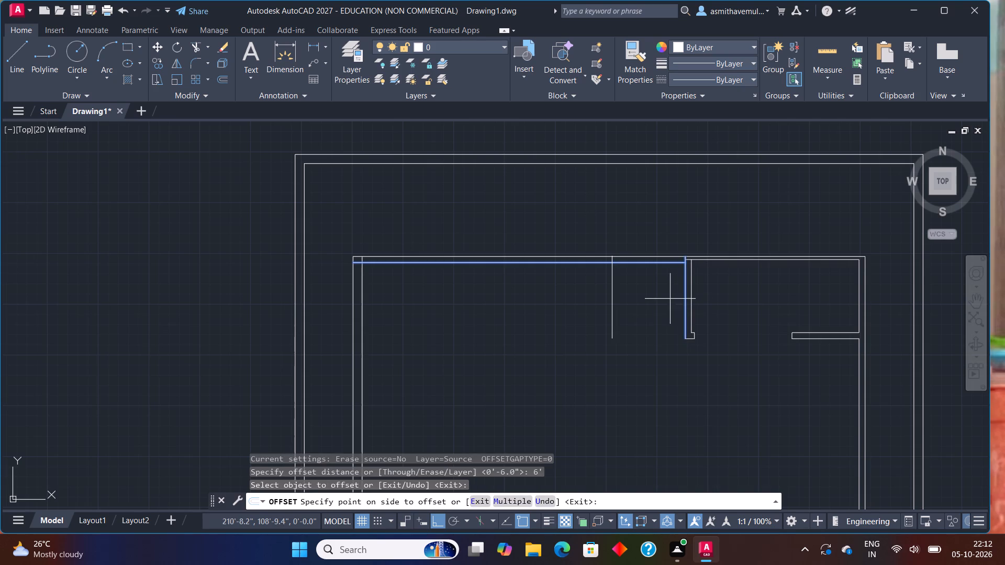
{"action": "left_click", "coordinate": [652, 300]}
{"action": "key", "text": "Escape"}
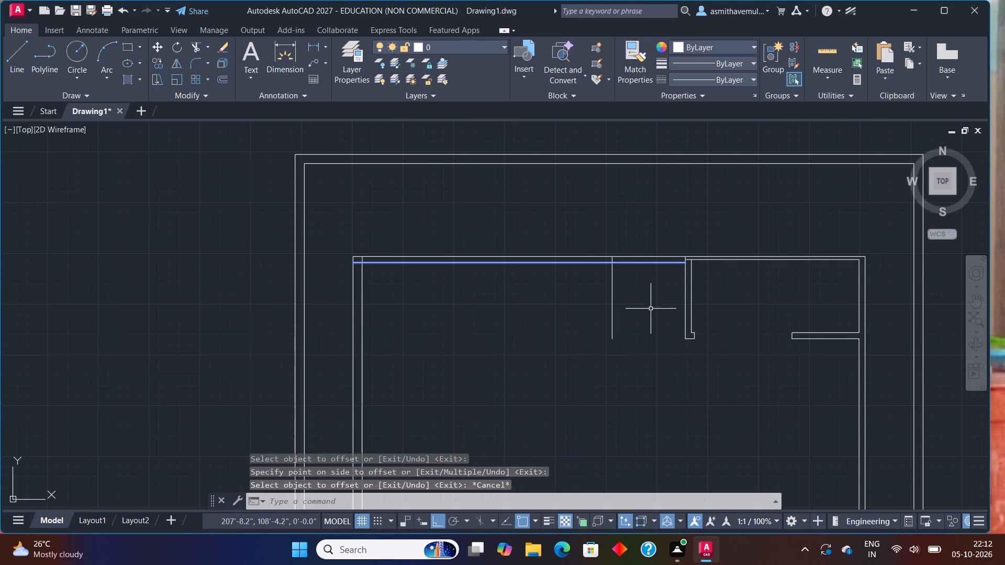
Offset the top wall's inner face line 7' downward into the building.
{"action": "key", "text": "o"}
{"action": "key", "text": "Return"}
{"action": "type", "text": "7'"}
{"action": "key", "text": "Return"}
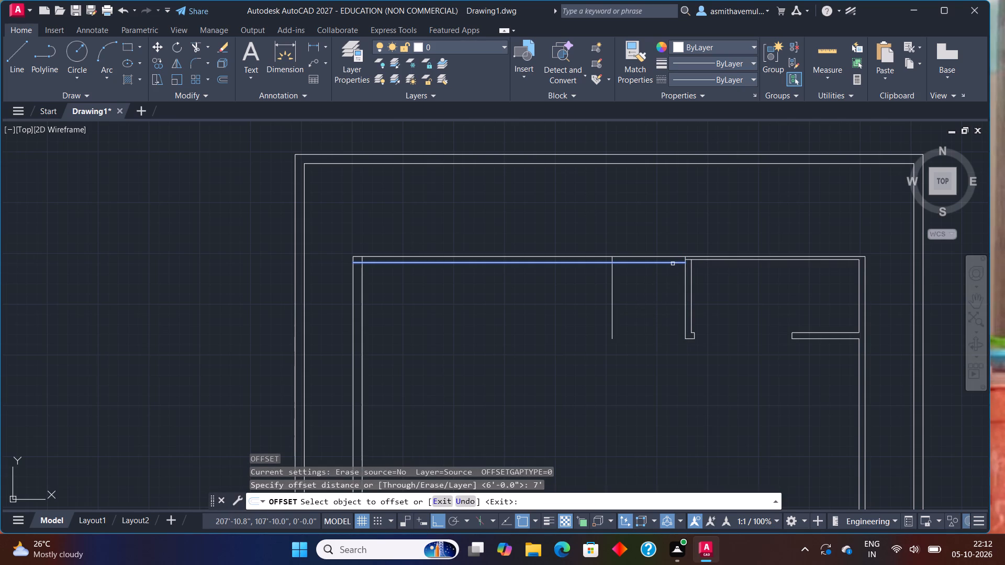
{"action": "left_click", "coordinate": [673, 264]}
{"action": "left_click", "coordinate": [667, 326]}
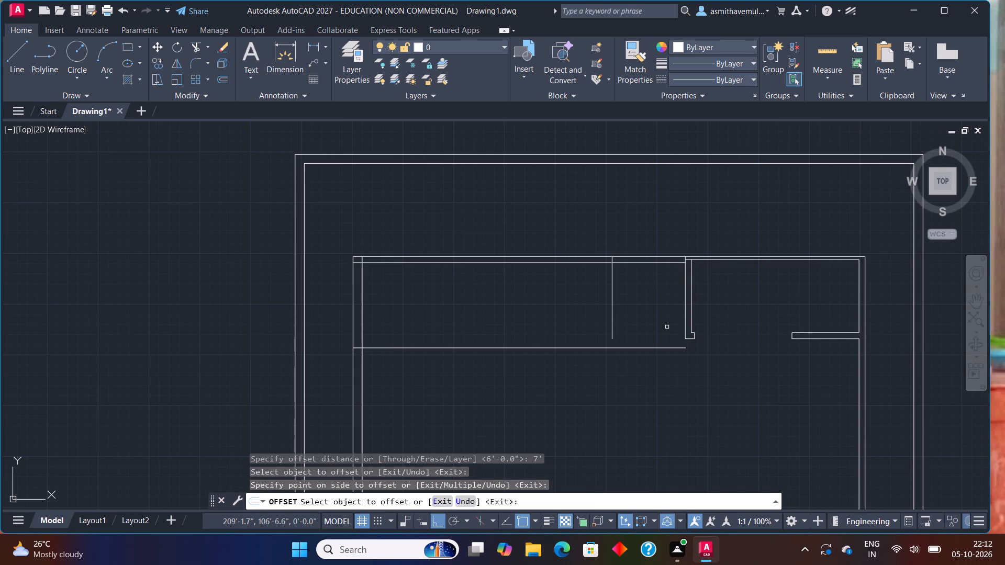
{"action": "key", "text": "Escape"}
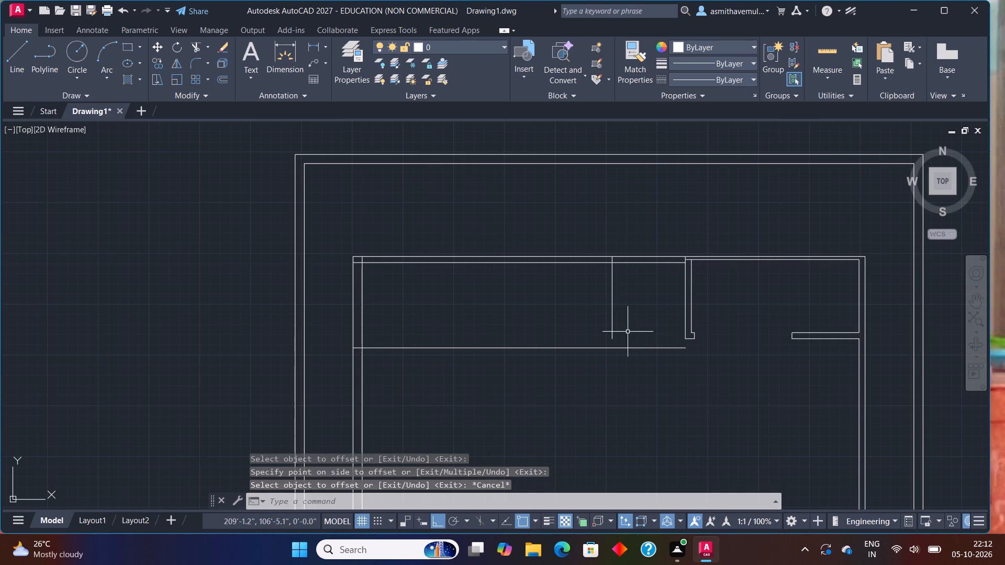
Stretch the lower end of the 6' offset vertical line down to meet the 7' offset line.
{"action": "left_click", "coordinate": [611, 323]}
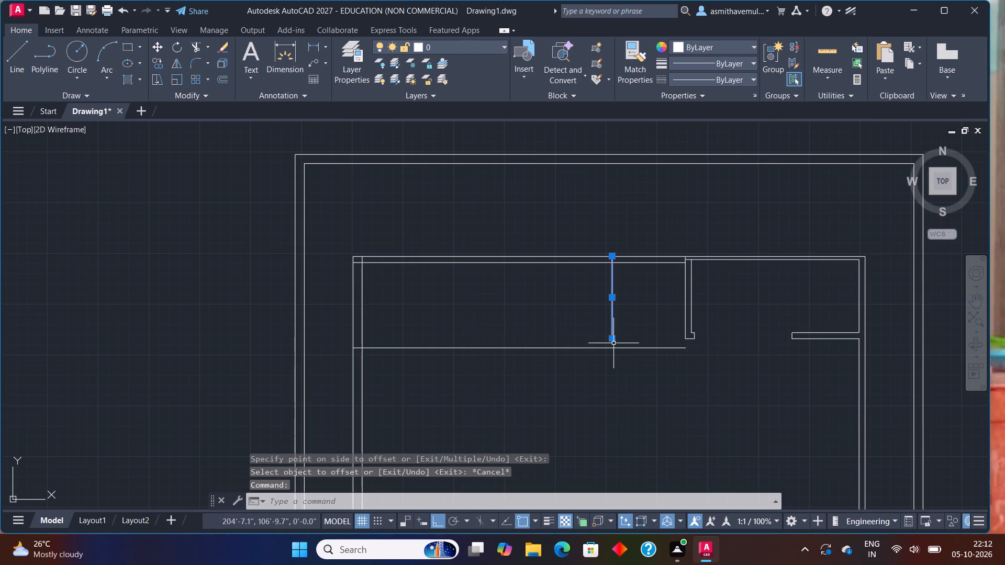
{"action": "left_click", "coordinate": [613, 341]}
{"action": "scroll", "coordinate": [613, 341], "scroll_direction": "up", "scroll_amount": 2}
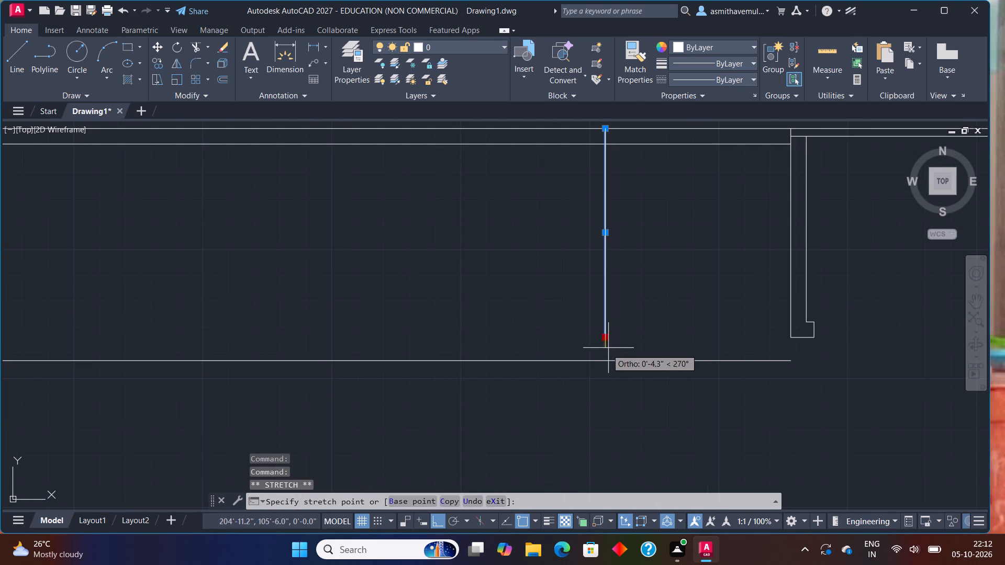
{"action": "left_click", "coordinate": [605, 364]}
{"action": "key", "text": "Escape"}
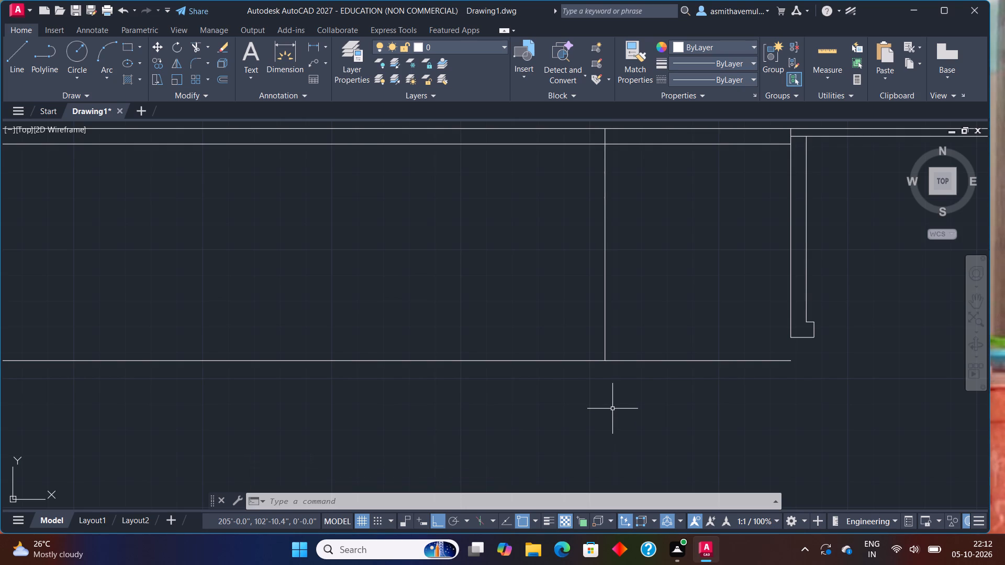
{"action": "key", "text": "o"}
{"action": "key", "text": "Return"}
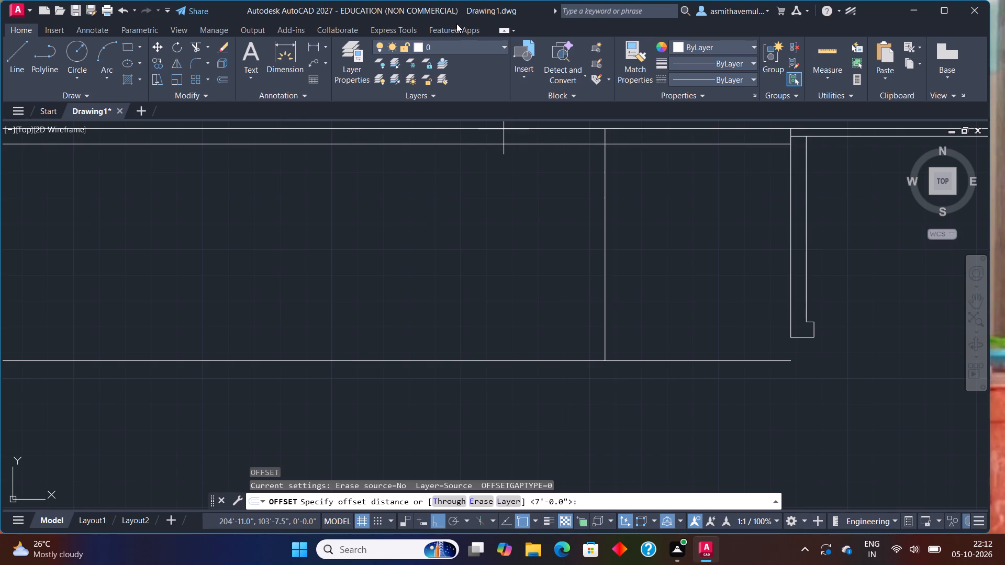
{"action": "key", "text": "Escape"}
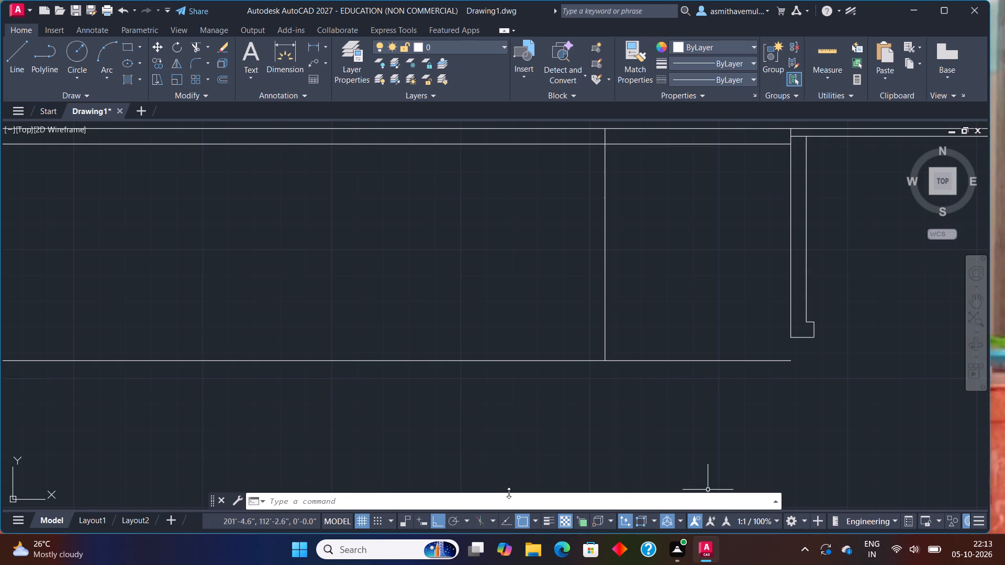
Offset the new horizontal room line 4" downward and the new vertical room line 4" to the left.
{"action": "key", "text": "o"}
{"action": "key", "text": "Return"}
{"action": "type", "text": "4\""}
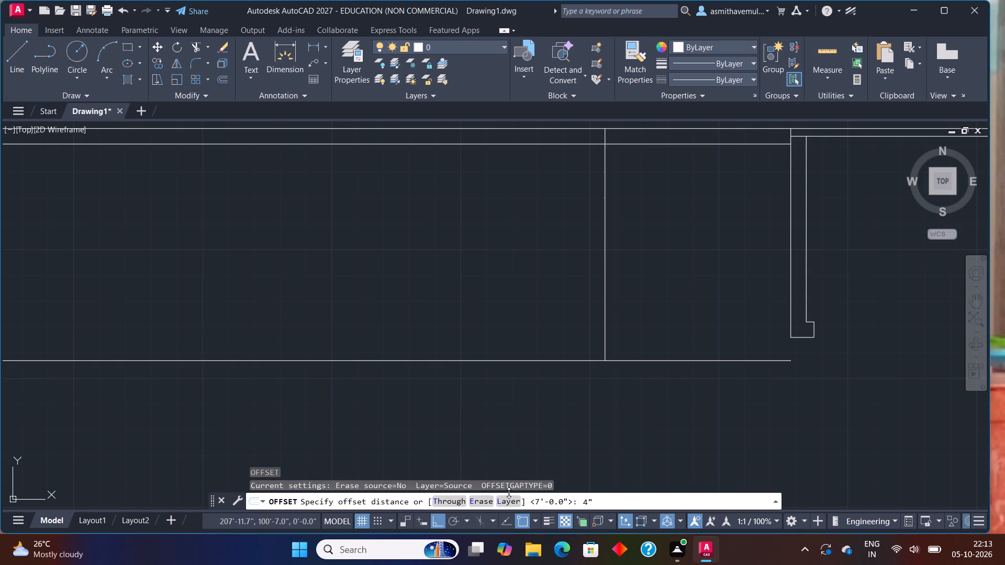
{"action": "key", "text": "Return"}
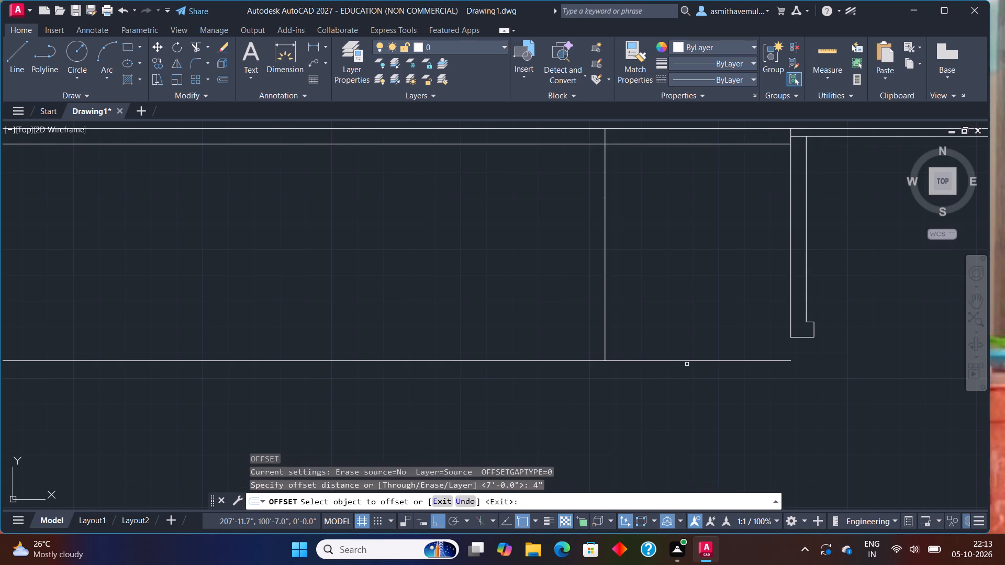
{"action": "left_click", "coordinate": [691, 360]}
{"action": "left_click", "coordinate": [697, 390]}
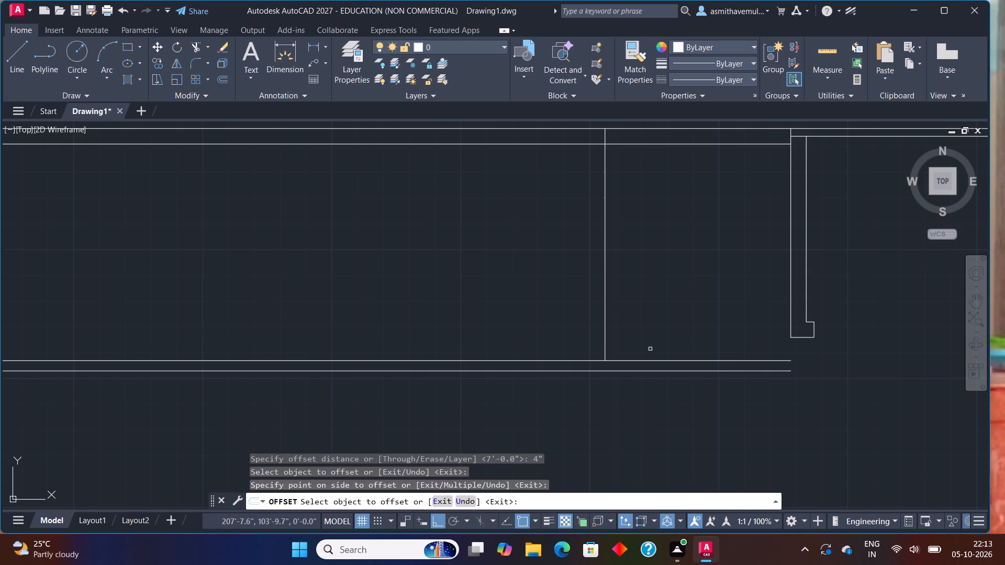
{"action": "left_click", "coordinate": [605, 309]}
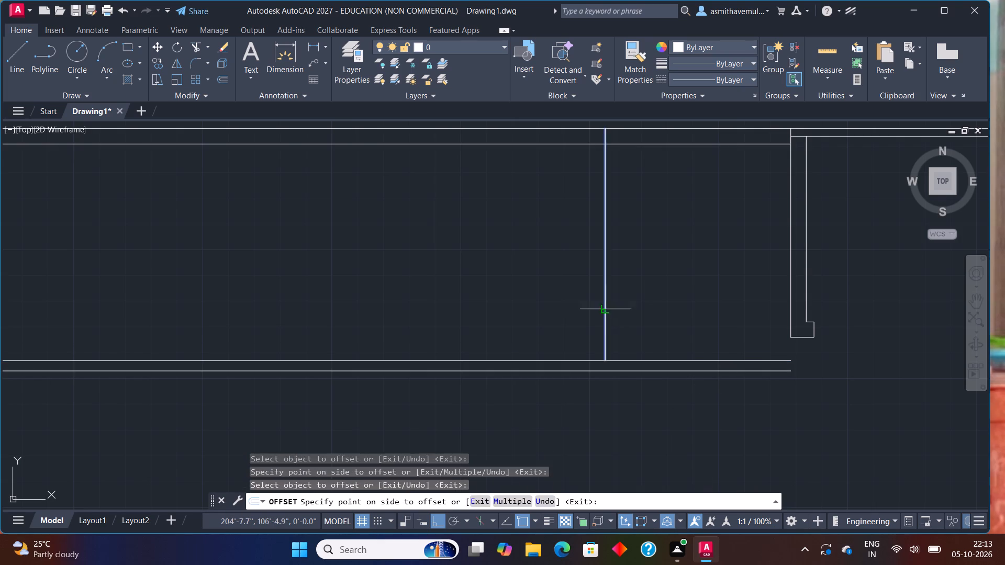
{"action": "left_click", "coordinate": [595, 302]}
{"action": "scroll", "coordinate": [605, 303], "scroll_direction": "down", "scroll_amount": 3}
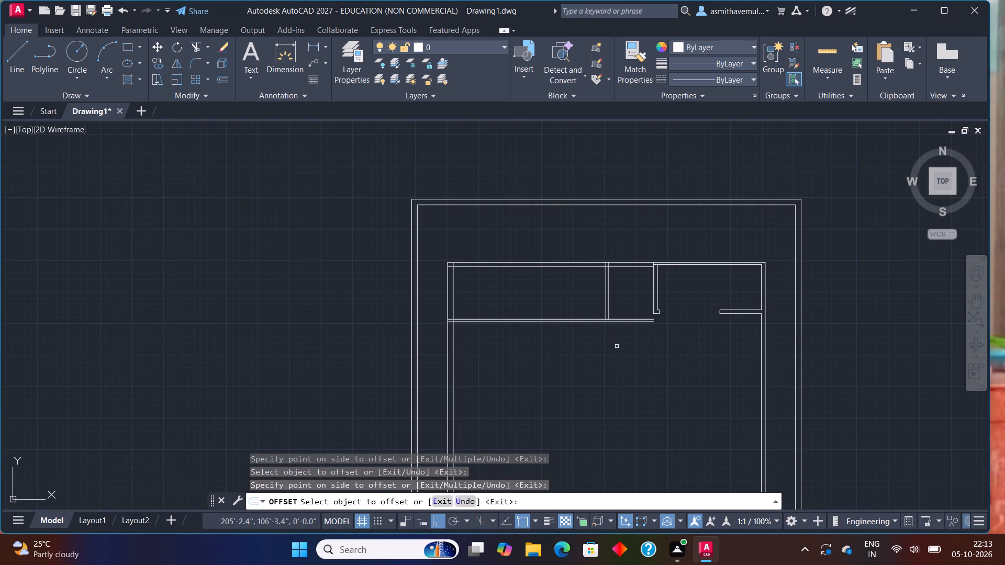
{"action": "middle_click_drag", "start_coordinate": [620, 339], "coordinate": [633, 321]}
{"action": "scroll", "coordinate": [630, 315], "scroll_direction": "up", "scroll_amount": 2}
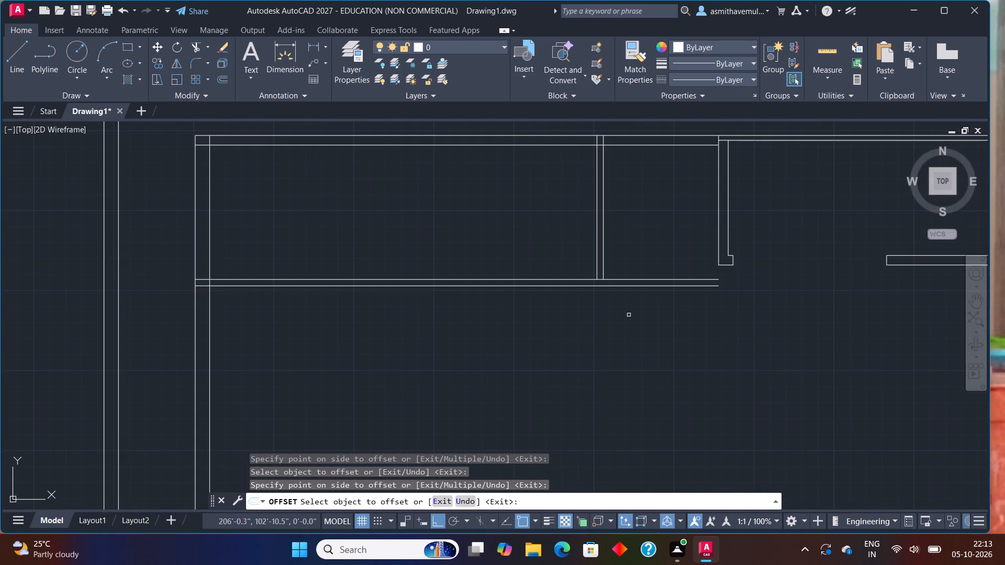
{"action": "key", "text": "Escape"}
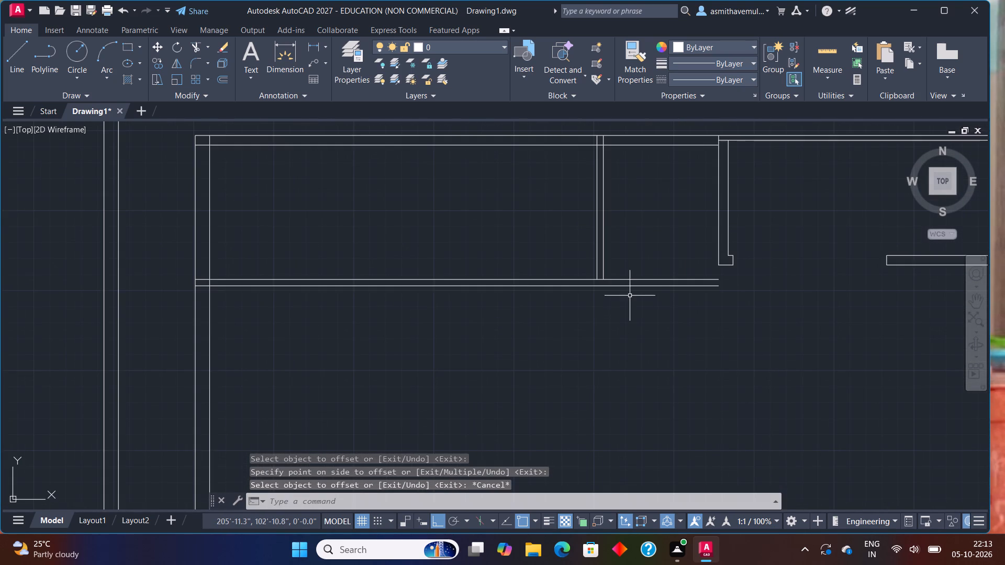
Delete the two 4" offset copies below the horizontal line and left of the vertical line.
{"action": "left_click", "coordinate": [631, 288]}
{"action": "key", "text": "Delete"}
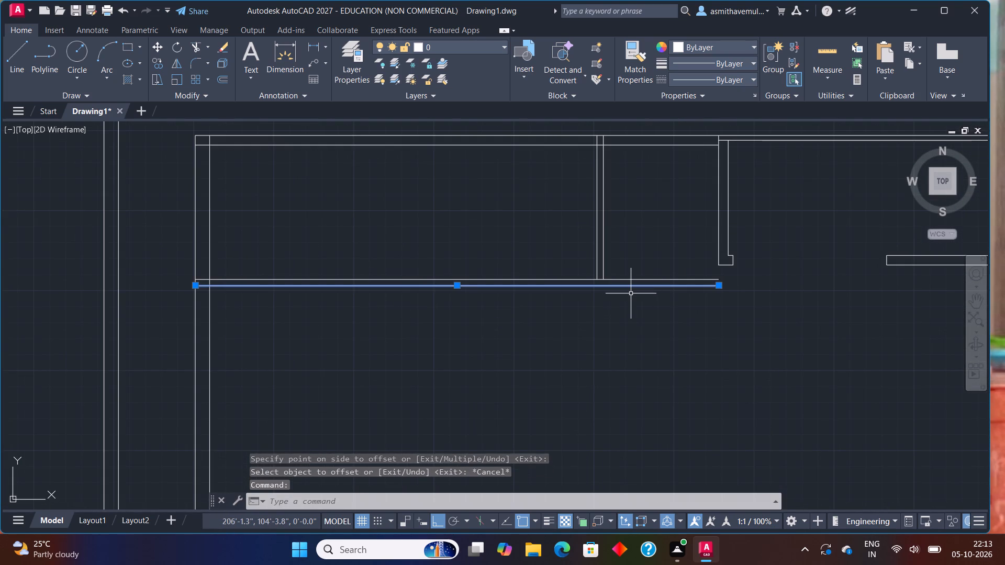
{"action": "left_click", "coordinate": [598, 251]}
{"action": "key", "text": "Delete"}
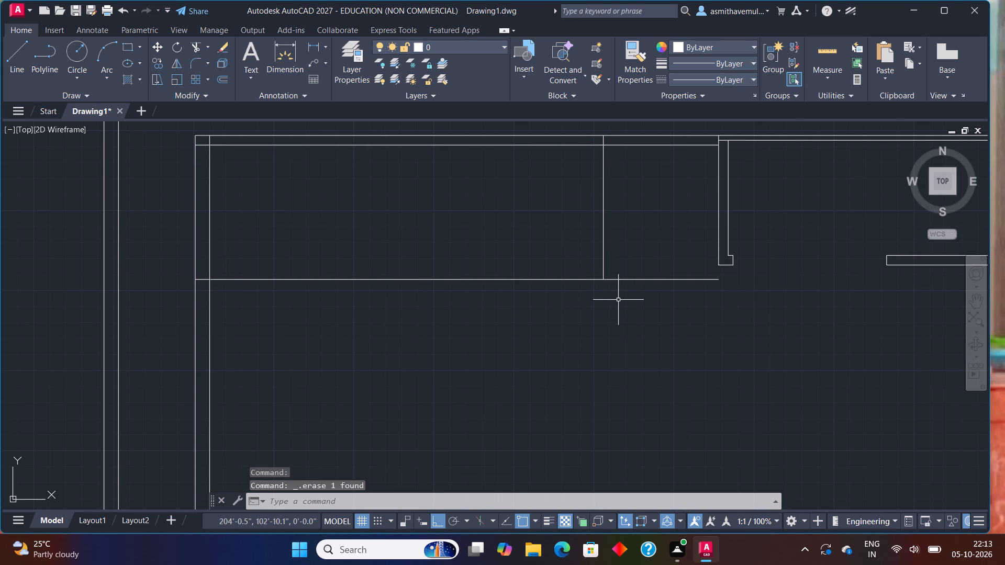
Extend the partition's outer face line down to the 7' offset line and on toward the double-door entrance.
{"action": "type", "text": "EXTEND"}
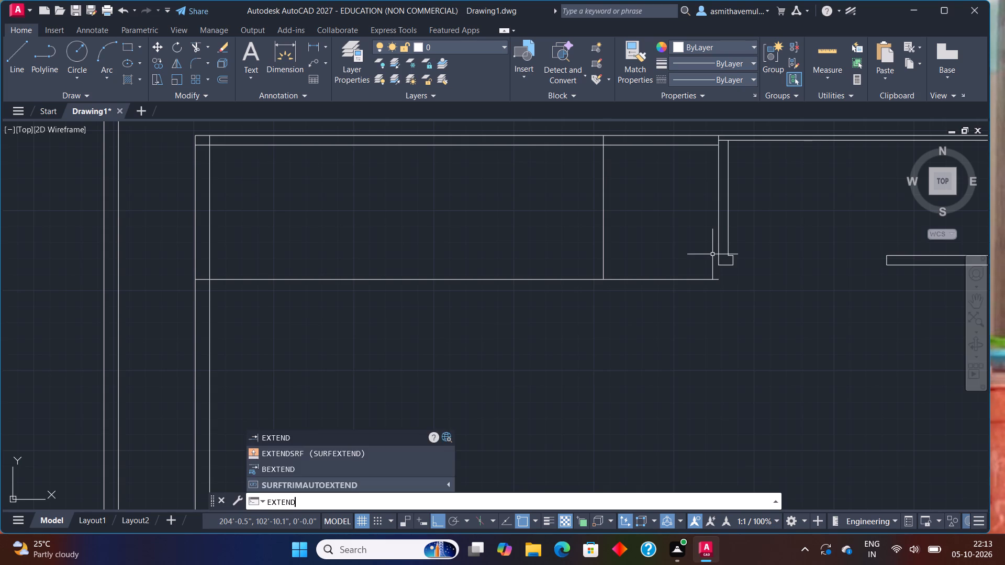
{"action": "key", "text": "Return"}
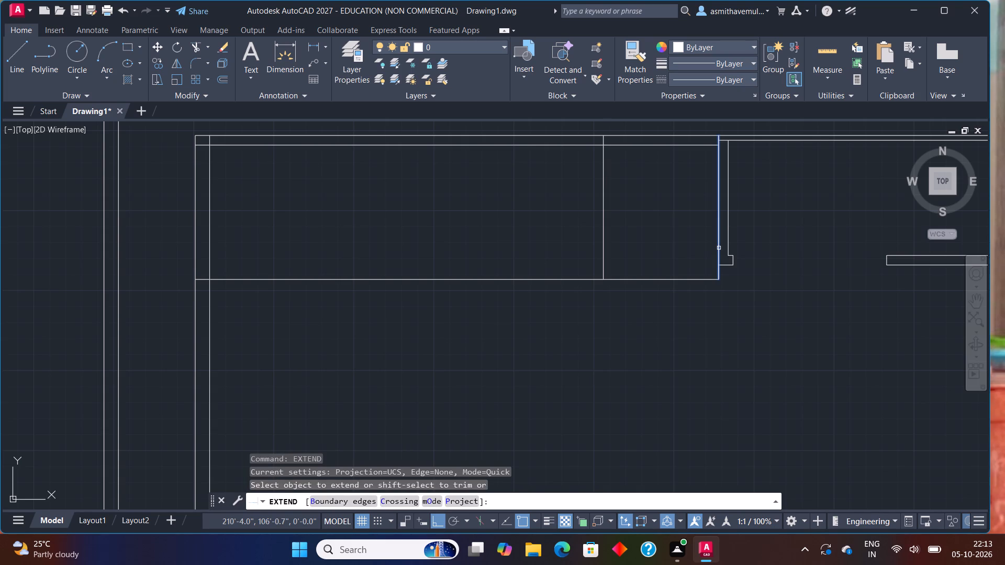
{"action": "left_click", "coordinate": [719, 248]}
{"action": "scroll", "coordinate": [720, 258], "scroll_direction": "down", "scroll_amount": 1}
{"action": "middle_click_drag", "start_coordinate": [714, 361], "coordinate": [714, 285]}
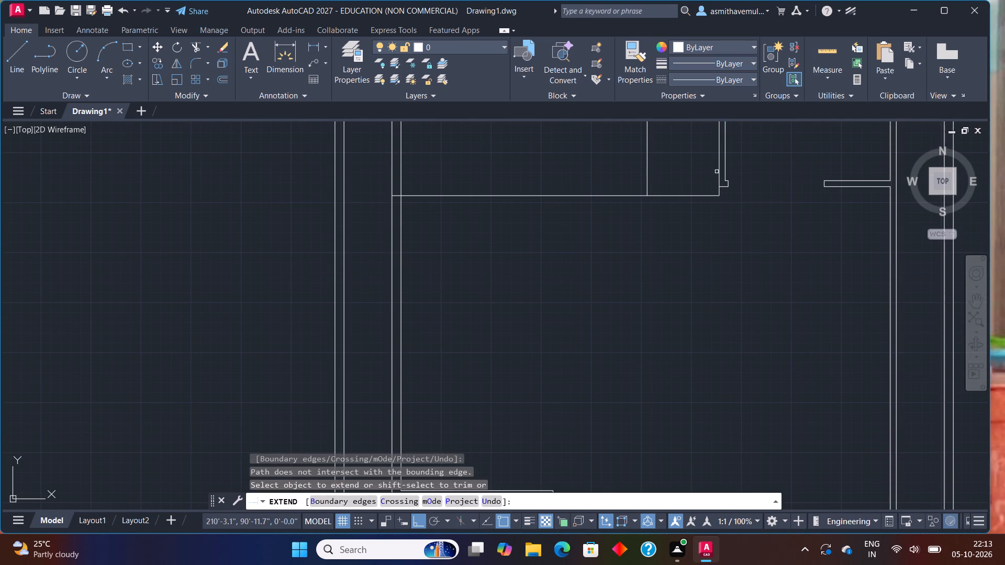
{"action": "scroll", "coordinate": [717, 172], "scroll_direction": "up", "scroll_amount": 2}
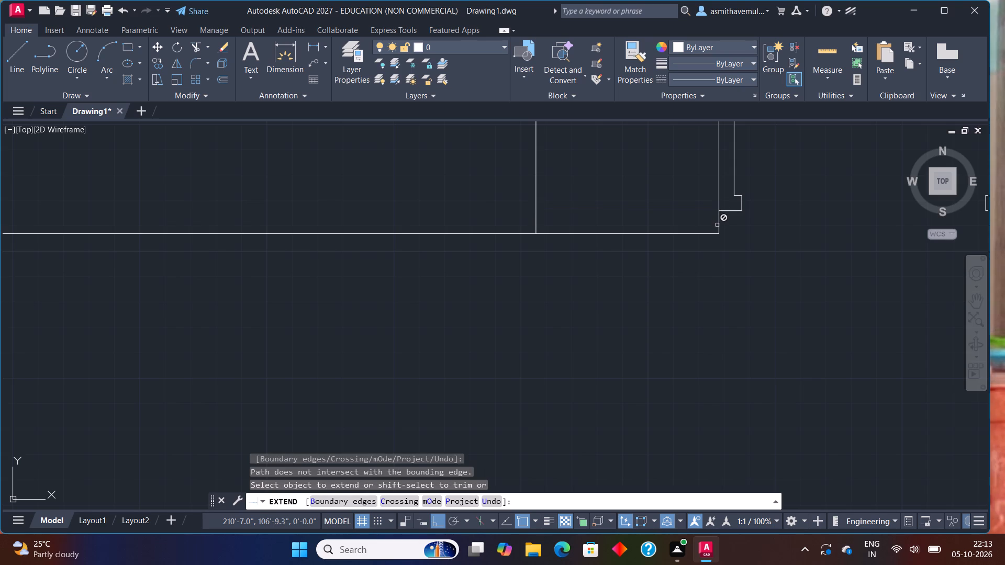
{"action": "scroll", "coordinate": [718, 226], "scroll_direction": "down", "scroll_amount": 2}
{"action": "scroll", "coordinate": [736, 339], "scroll_direction": "down", "scroll_amount": 2}
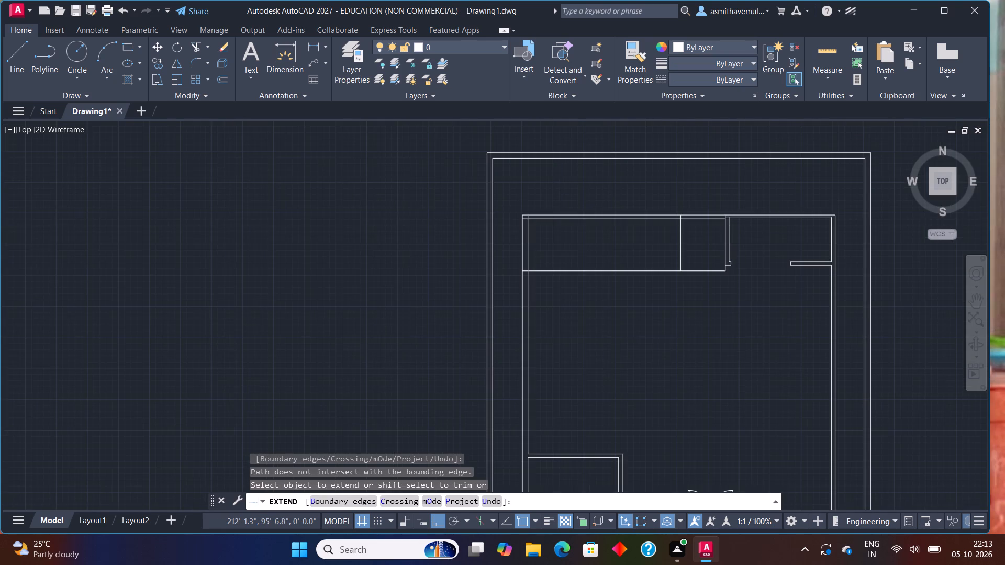
{"action": "middle_click_drag", "start_coordinate": [737, 336], "coordinate": [746, 310]}
{"action": "scroll", "coordinate": [747, 263], "scroll_direction": "up", "scroll_amount": 1}
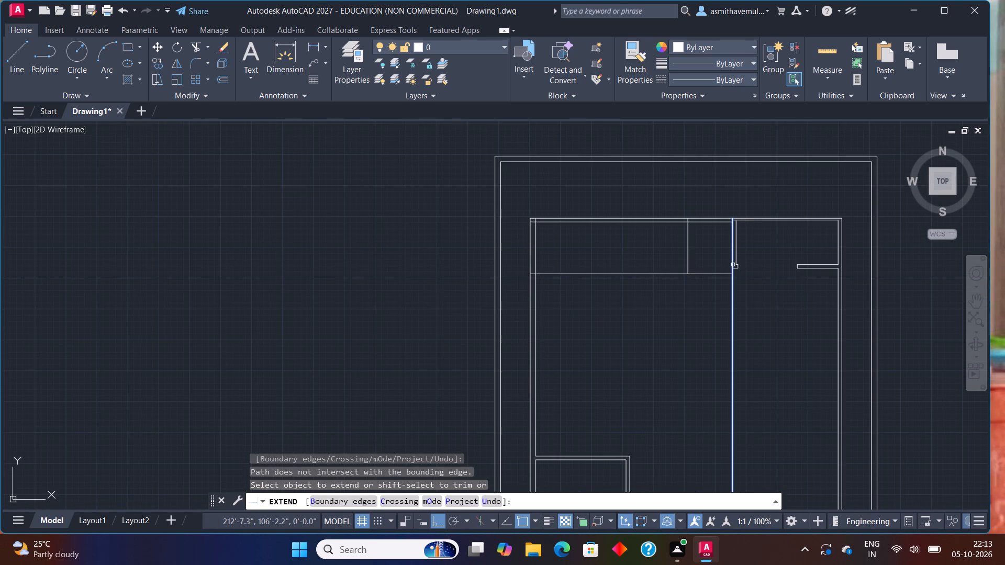
{"action": "left_click", "coordinate": [733, 265]}
{"action": "key", "text": "Escape"}
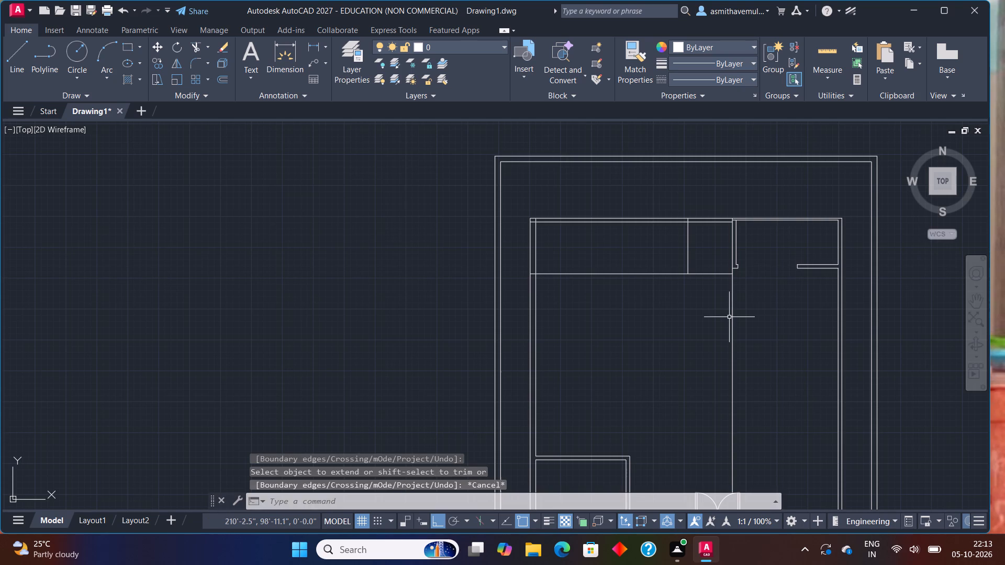
Offset the upper horizontal room line 3" downward and the short vertical room line 3" to the left.
{"action": "key", "text": "o"}
{"action": "key", "text": "Return"}
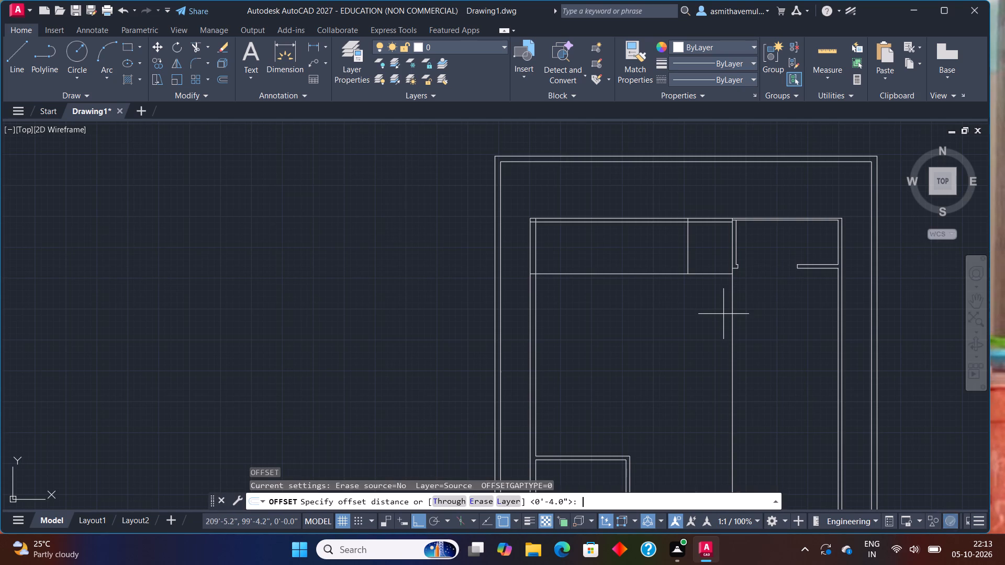
{"action": "type", "text": "3\""}
{"action": "key", "text": "Return"}
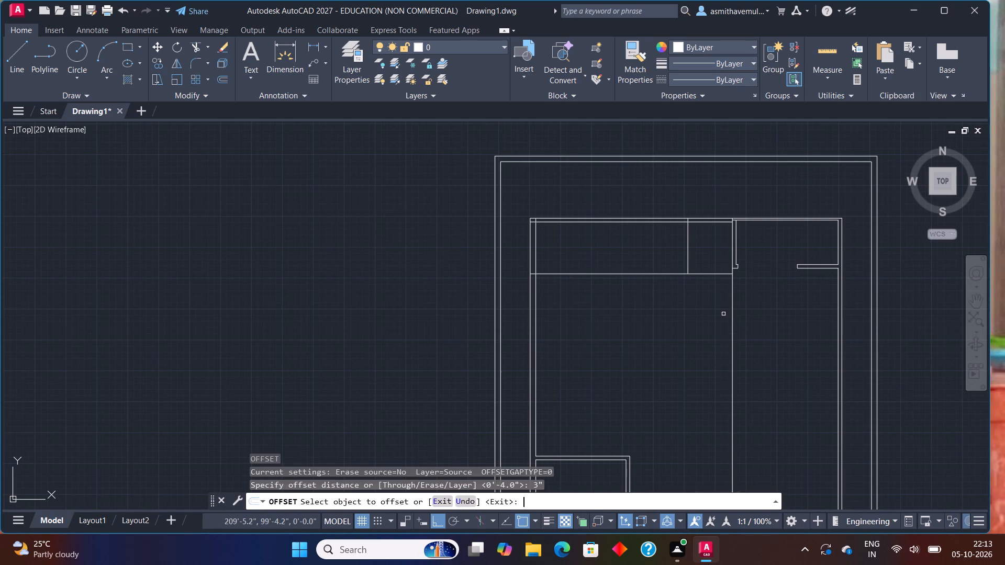
{"action": "scroll", "coordinate": [716, 287], "scroll_direction": "up", "scroll_amount": 1}
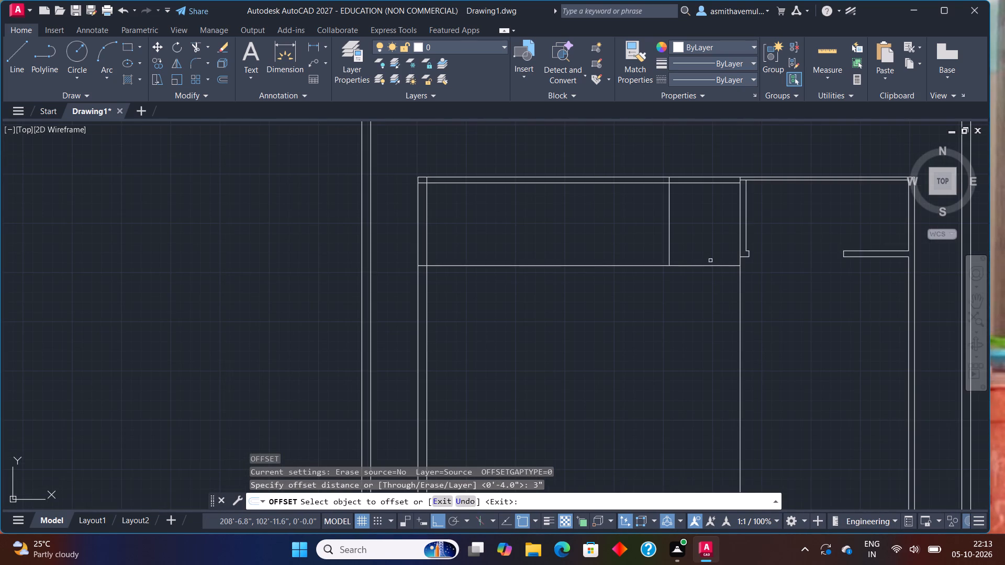
{"action": "left_click_drag", "start_coordinate": [709, 265], "coordinate": [709, 272]}
{"action": "left_click", "coordinate": [709, 294]}
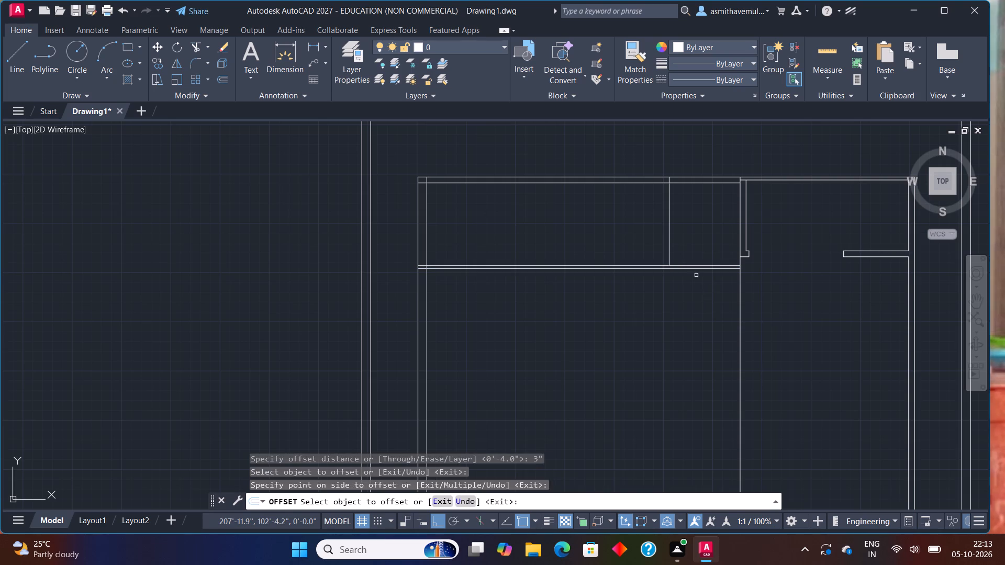
{"action": "left_click", "coordinate": [669, 242]}
{"action": "left_click", "coordinate": [634, 228]}
{"action": "key", "text": "Escape"}
Trim the upper of the two horizontal room lines left of the short partition and between the partition's two faces.
{"action": "scroll", "coordinate": [667, 287], "scroll_direction": "up", "scroll_amount": 1}
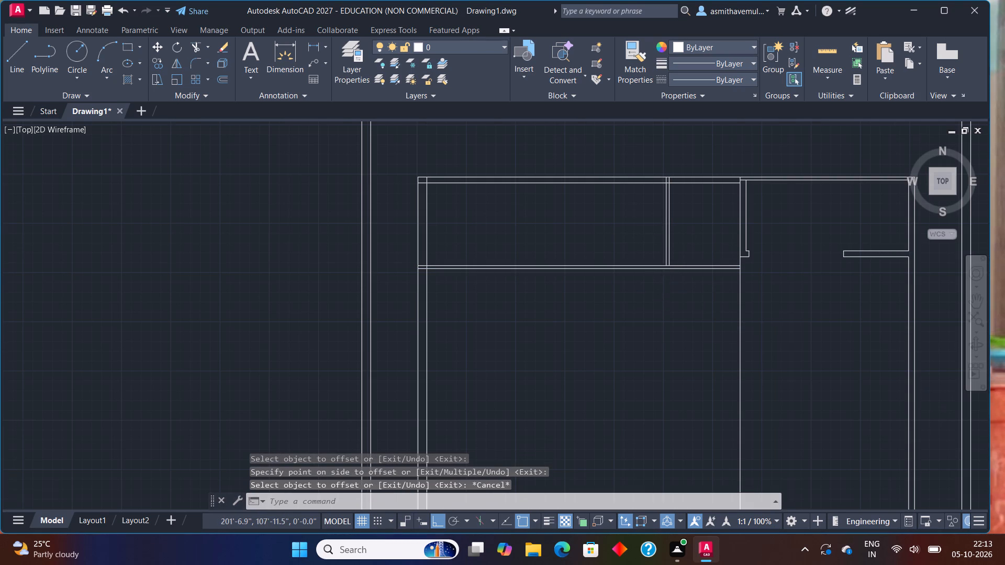
{"action": "scroll", "coordinate": [667, 287], "scroll_direction": "up", "scroll_amount": 1}
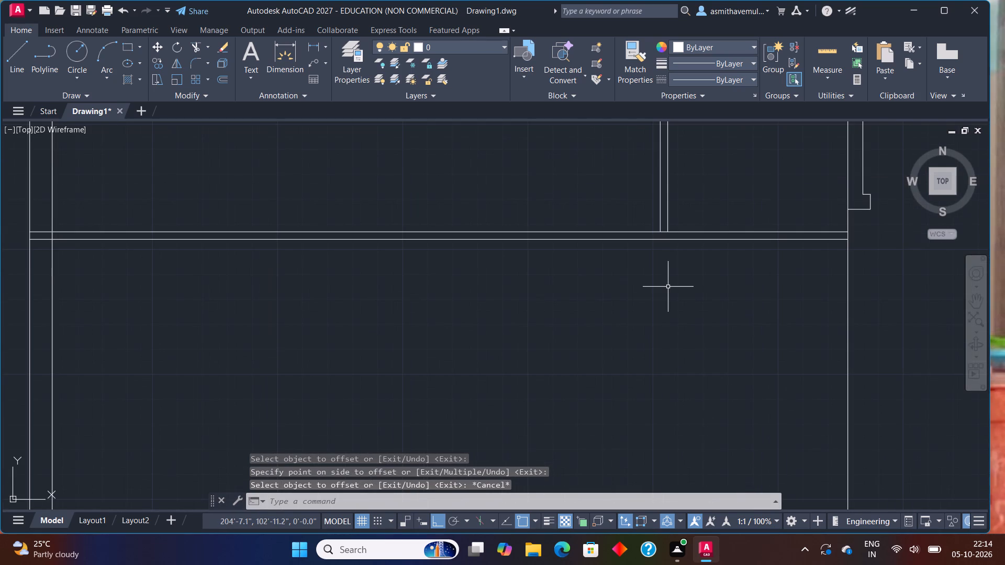
{"action": "type", "text": "TR"}
{"action": "type", "text": "IM"}
{"action": "key", "text": "Return"}
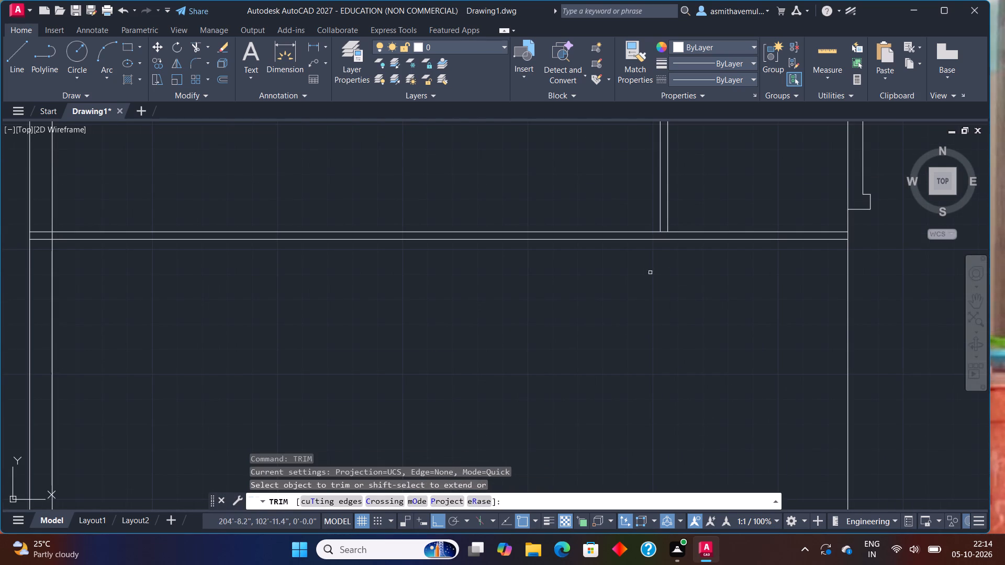
{"action": "left_click", "coordinate": [643, 232]}
{"action": "scroll", "coordinate": [654, 227], "scroll_direction": "up", "scroll_amount": 2}
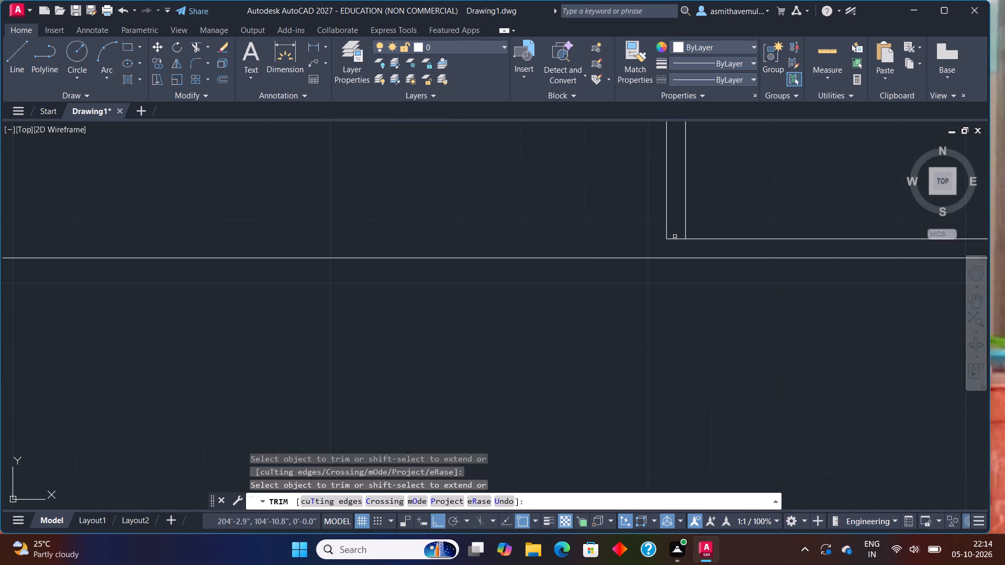
{"action": "left_click", "coordinate": [675, 237]}
{"action": "key", "text": "Escape"}
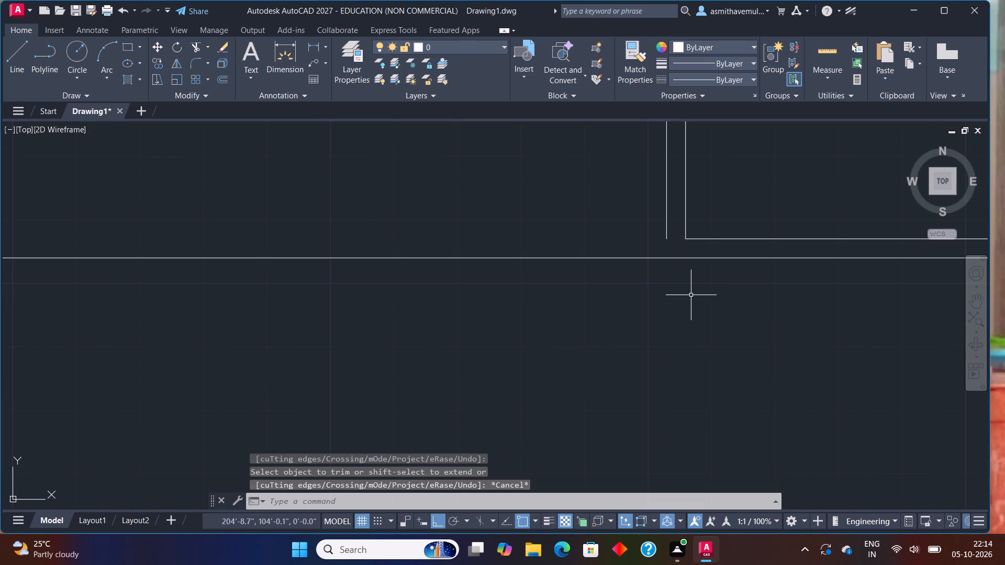
Extend the short partition's left face line down to the lower horizontal room line.
{"action": "key", "text": "e"}
{"action": "key", "text": "x"}
{"action": "key", "text": "t"}
{"action": "type", "text": "END"}
{"action": "key", "text": "Return"}
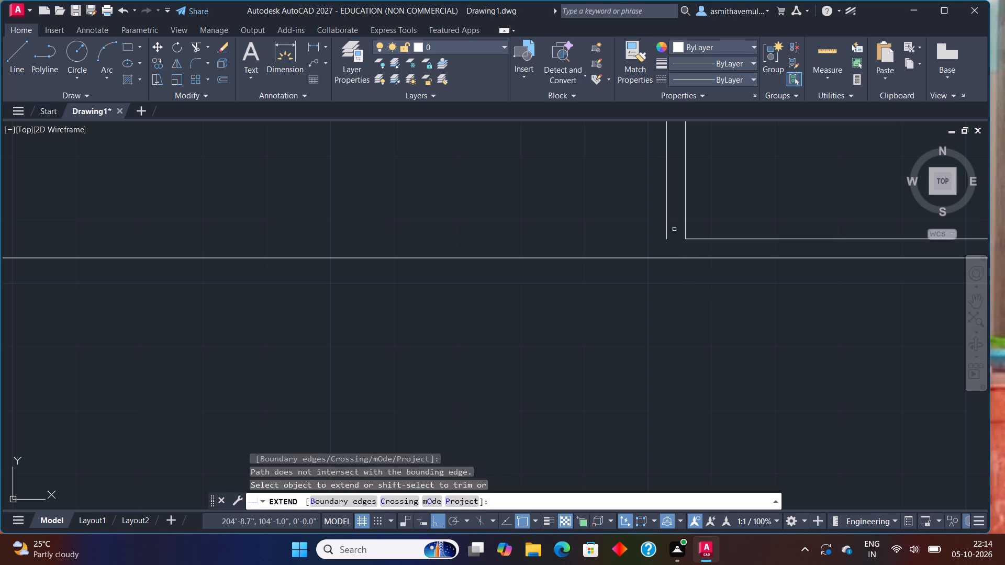
{"action": "left_click", "coordinate": [667, 216]}
{"action": "scroll", "coordinate": [699, 248], "scroll_direction": "down", "scroll_amount": 2}
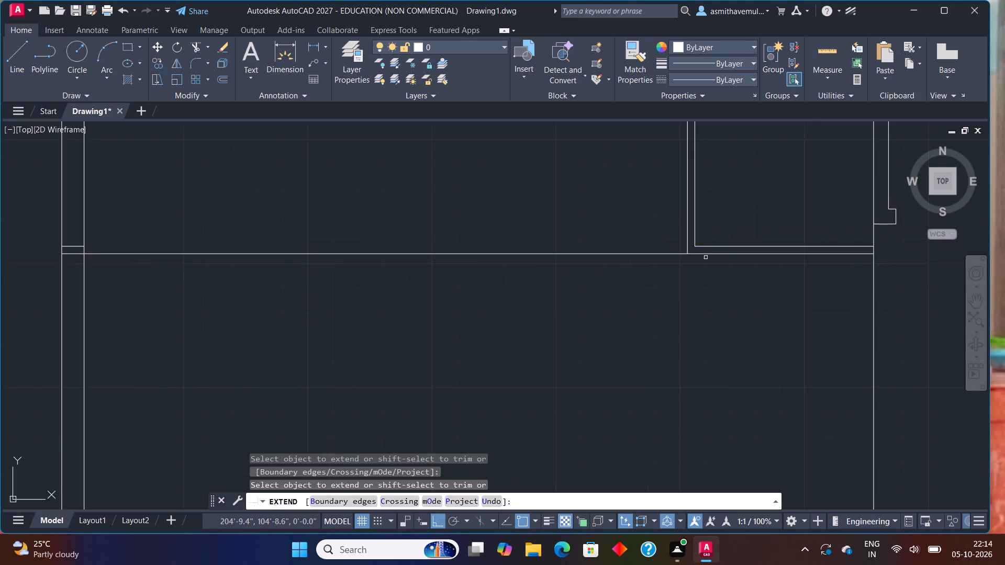
Extend the same left face line further down to the wall beside the double-door entrance.
{"action": "scroll", "coordinate": [706, 258], "scroll_direction": "down", "scroll_amount": 1}
{"action": "middle_click_drag", "start_coordinate": [719, 275], "coordinate": [782, 223]}
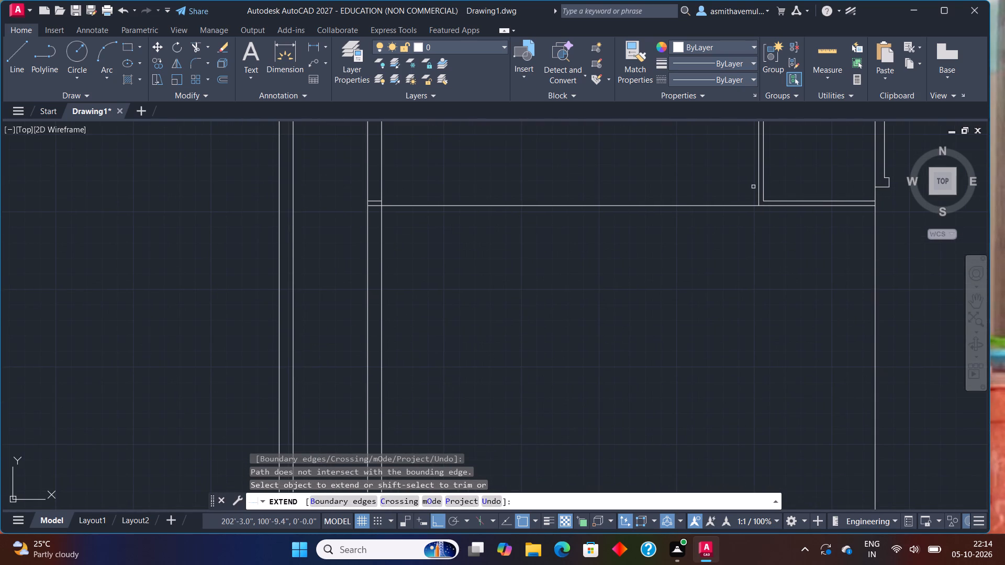
{"action": "scroll", "coordinate": [764, 247], "scroll_direction": "down", "scroll_amount": 2}
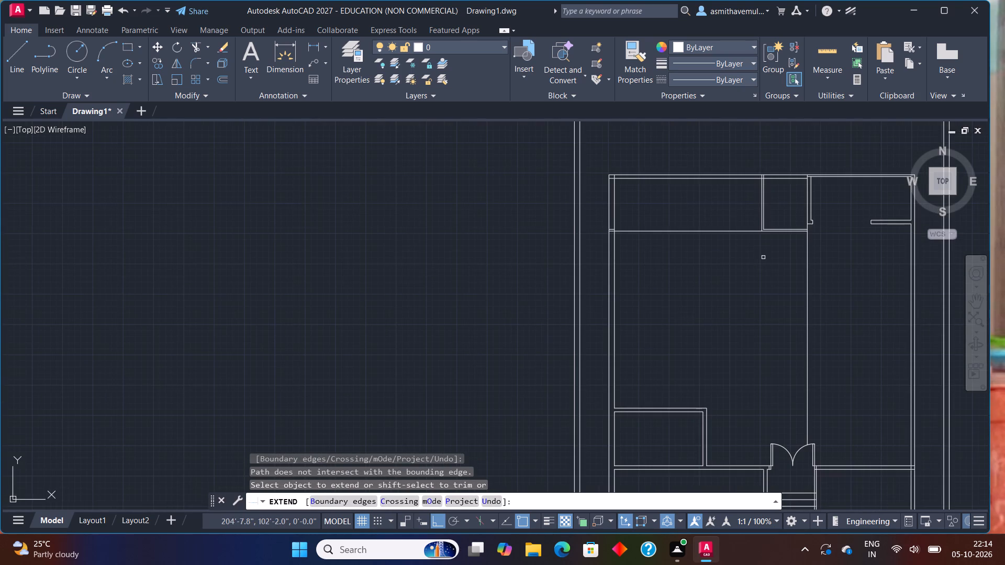
{"action": "middle_click_drag", "start_coordinate": [763, 257], "coordinate": [784, 218]}
{"action": "scroll", "coordinate": [785, 194], "scroll_direction": "up", "scroll_amount": 1}
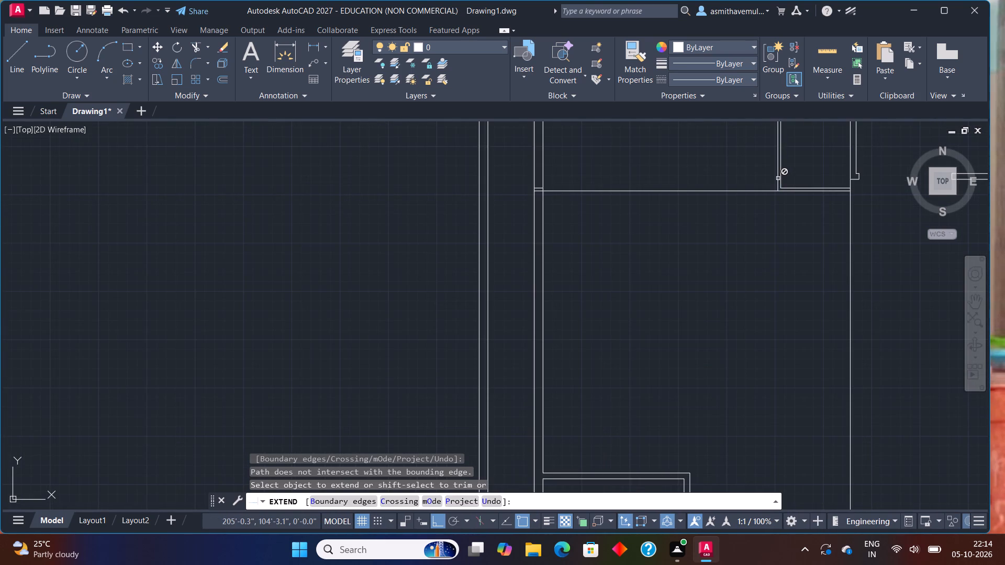
{"action": "scroll", "coordinate": [777, 187], "scroll_direction": "up", "scroll_amount": 1}
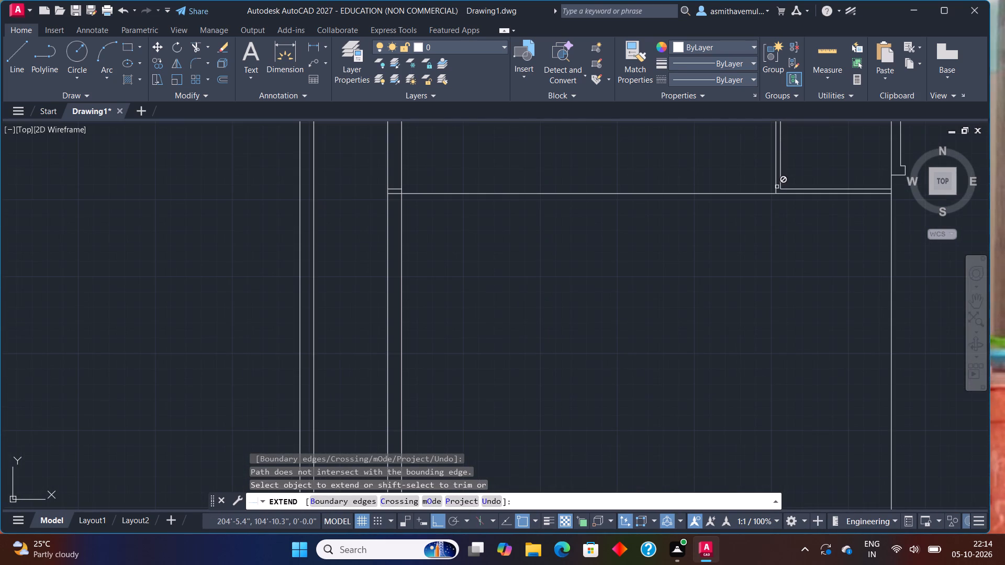
{"action": "scroll", "coordinate": [774, 189], "scroll_direction": "down", "scroll_amount": 2}
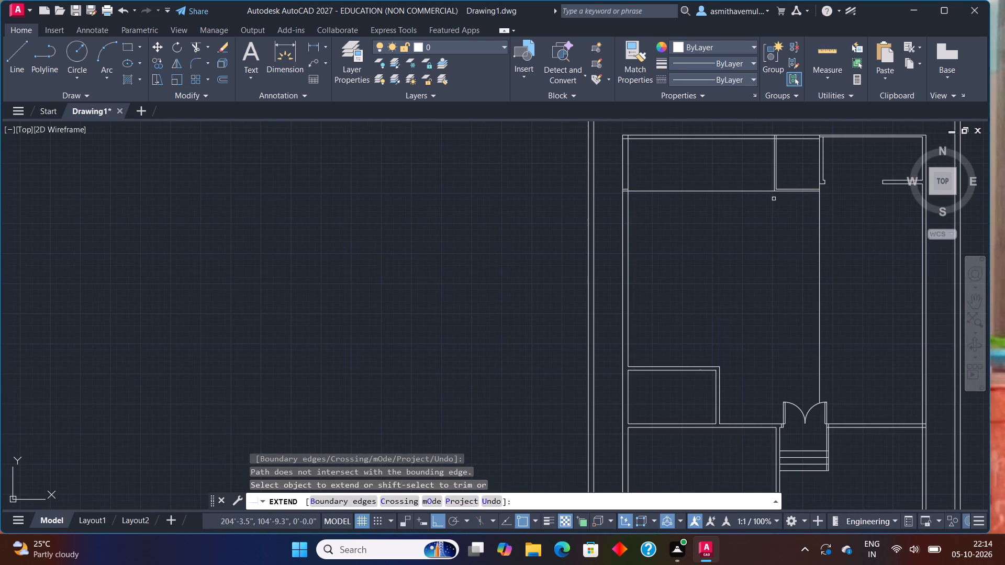
{"action": "left_click", "coordinate": [773, 187]}
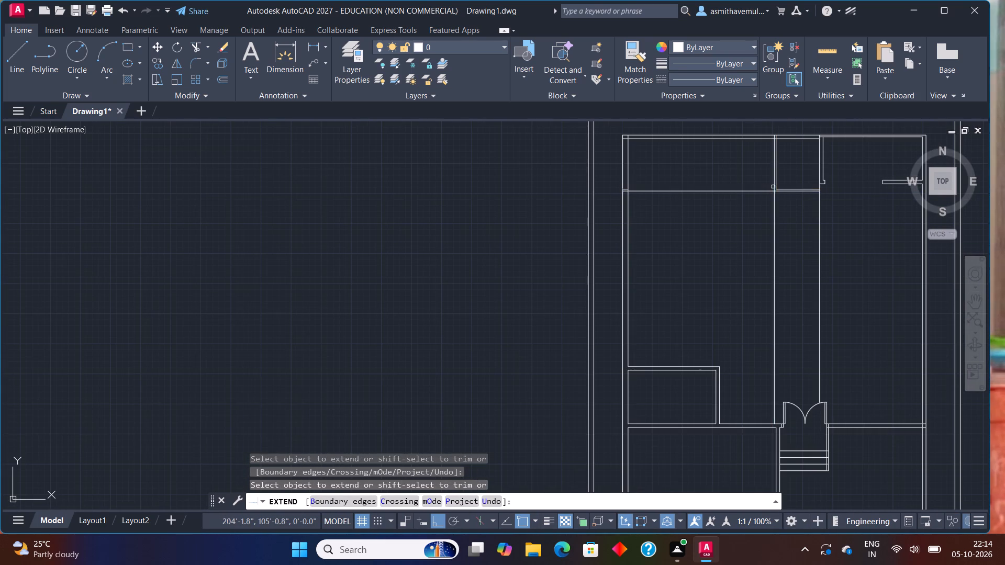
{"action": "key", "text": "Escape"}
Offset the lower horizontal room line 6'8" downward.
{"action": "scroll", "coordinate": [787, 218], "scroll_direction": "up", "scroll_amount": 1}
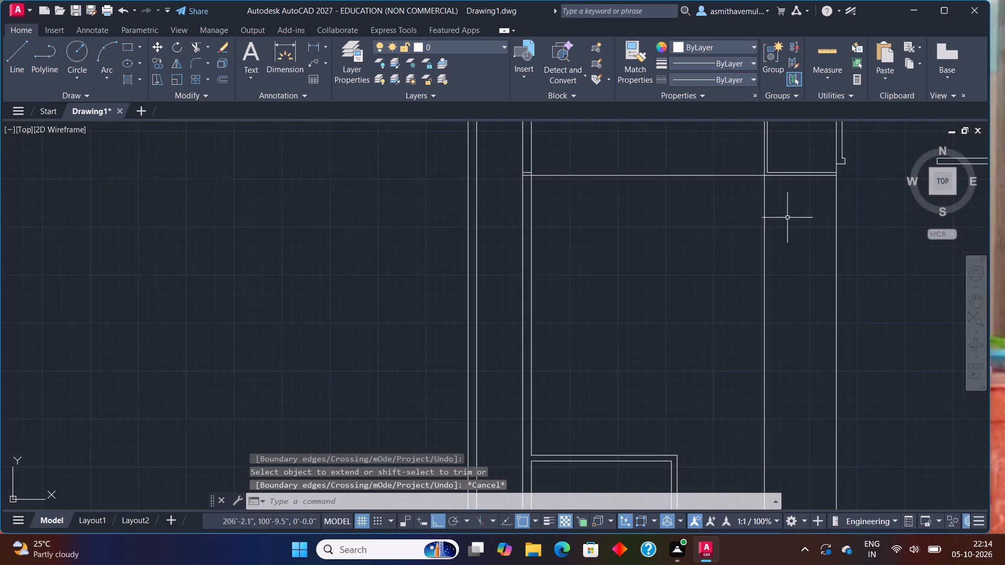
{"action": "middle_click_drag", "start_coordinate": [783, 217], "coordinate": [633, 227]}
{"action": "key", "text": "o"}
{"action": "key", "text": "Return"}
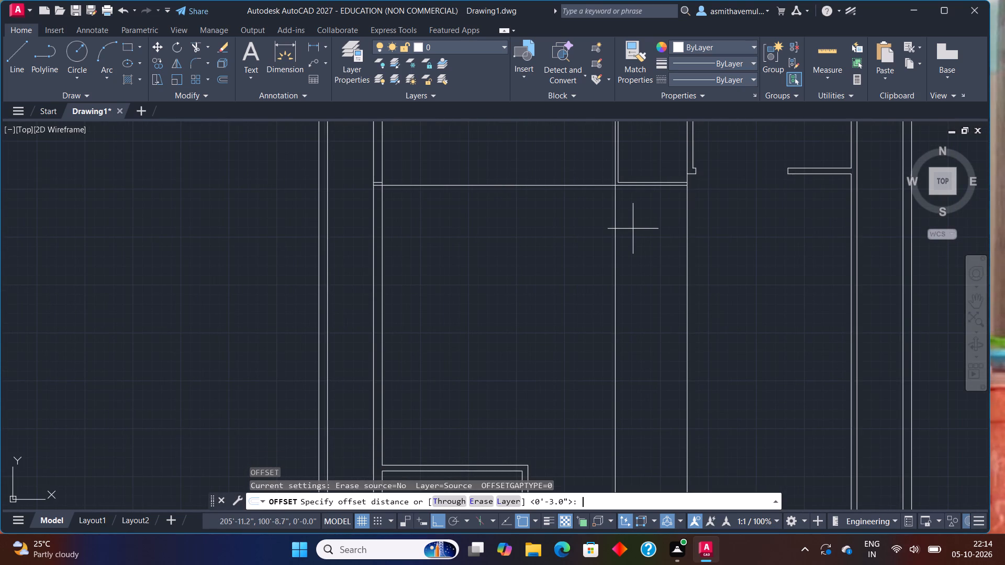
{"action": "key", "text": "6"}
{"action": "type", "text": "'8\""}
{"action": "key", "text": "Return"}
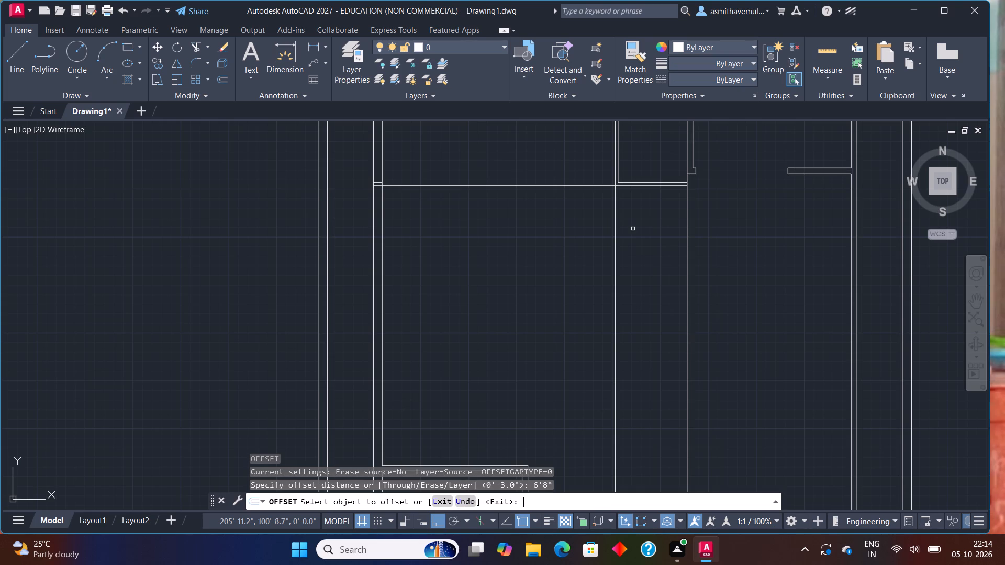
{"action": "scroll", "coordinate": [638, 221], "scroll_direction": "up", "scroll_amount": 1}
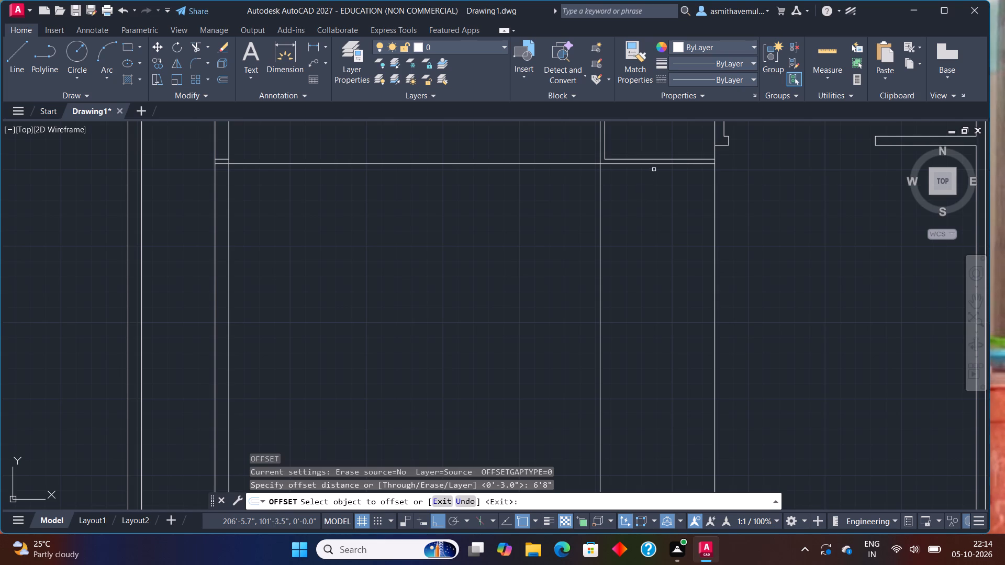
{"action": "left_click", "coordinate": [656, 164]}
{"action": "left_click", "coordinate": [660, 204]}
{"action": "key", "text": "Escape"}
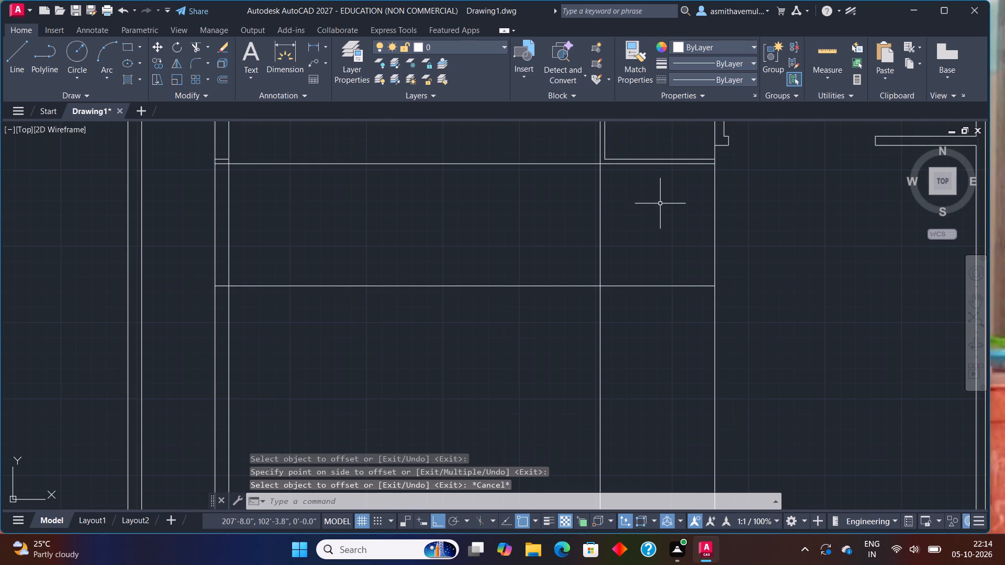
Offset the new horizontal line 3" downward and the long vertical partition line 3" to the right.
{"action": "key", "text": "o"}
{"action": "key", "text": "Return"}
{"action": "key", "text": "3"}
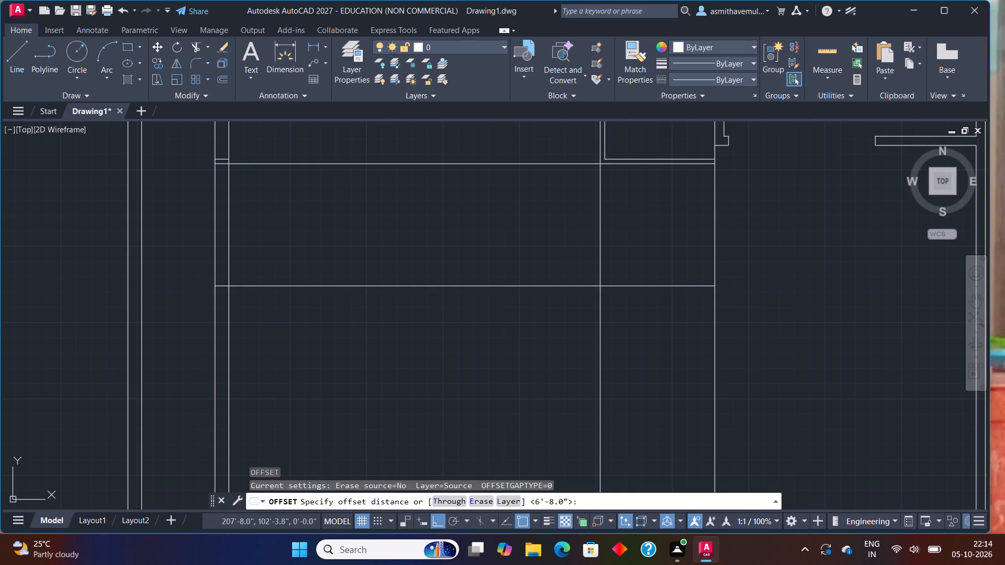
{"action": "key", "text": "shift+quotedbl"}
{"action": "key", "text": "Return"}
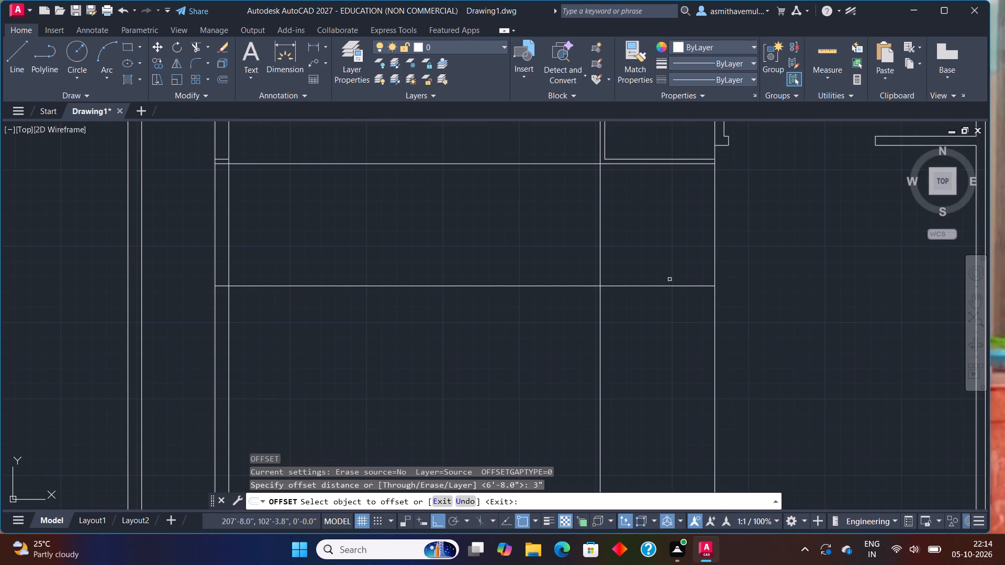
{"action": "left_click", "coordinate": [669, 286]}
{"action": "left_click", "coordinate": [664, 324]}
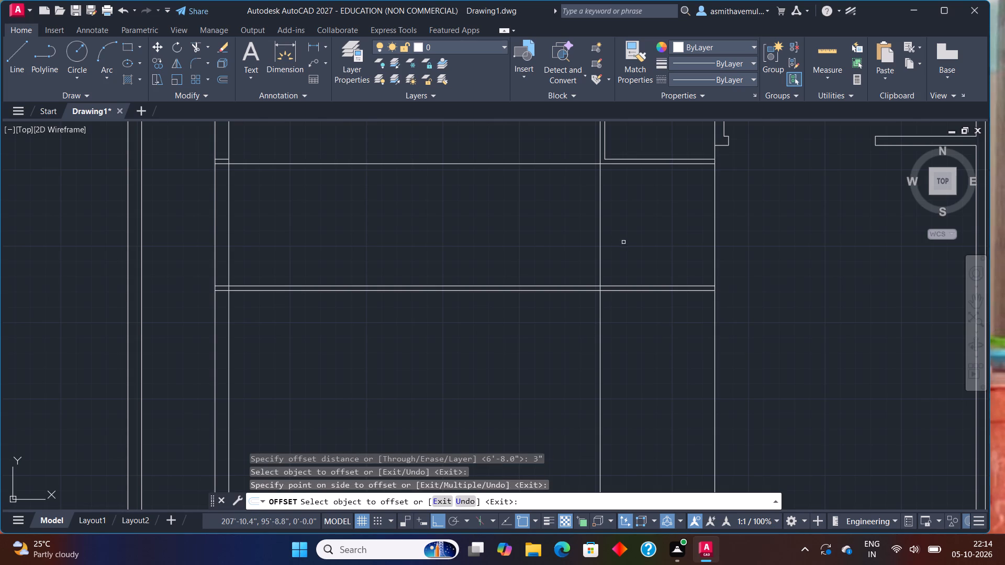
{"action": "left_click", "coordinate": [601, 251]}
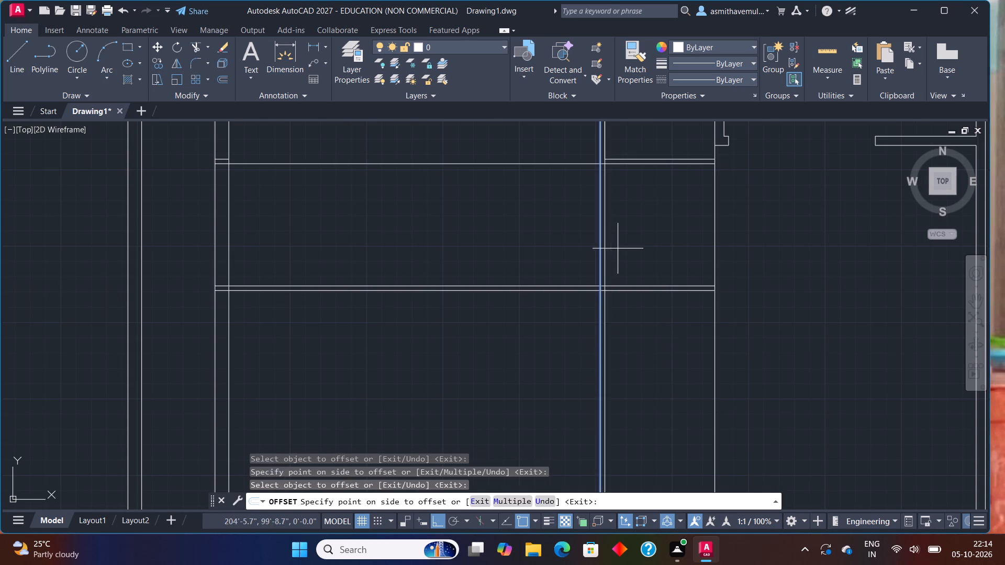
{"action": "left_click", "coordinate": [620, 248]}
{"action": "key", "text": "Escape"}
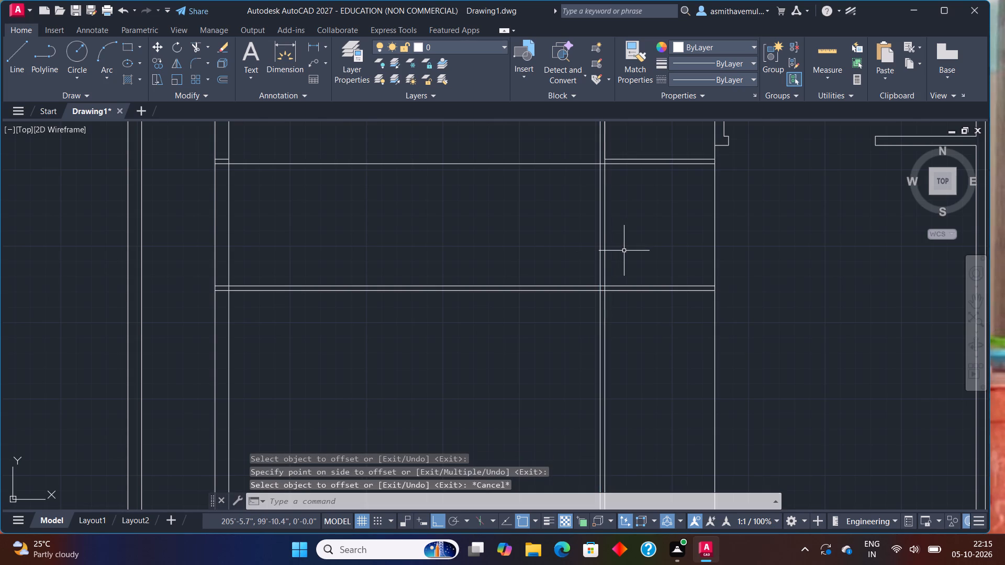
Trim the vertical partition lines below the new horizontal wall, and the three horizontal lines left of the partition.
{"action": "type", "text": "TRIN"}
{"action": "key", "text": "BackSpace"}
{"action": "key", "text": "m"}
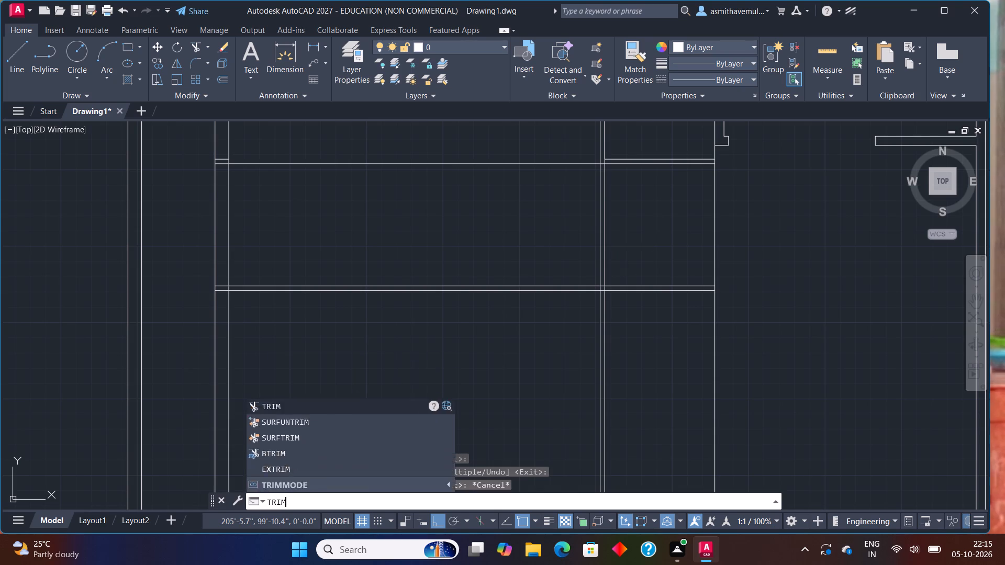
{"action": "key", "text": "Return"}
{"action": "left_click_drag", "start_coordinate": [617, 415], "coordinate": [513, 230]}
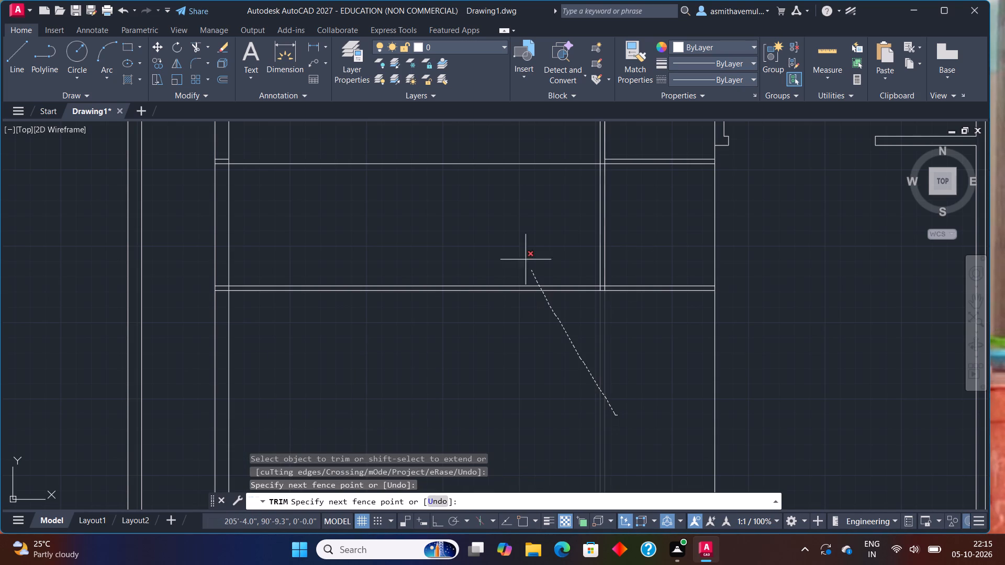
{"action": "left_click_drag", "start_coordinate": [513, 230], "coordinate": [494, 151]}
Trim the leftover horizontal line stubs between the two faces of the left building wall.
{"action": "scroll", "coordinate": [236, 180], "scroll_direction": "up", "scroll_amount": 1}
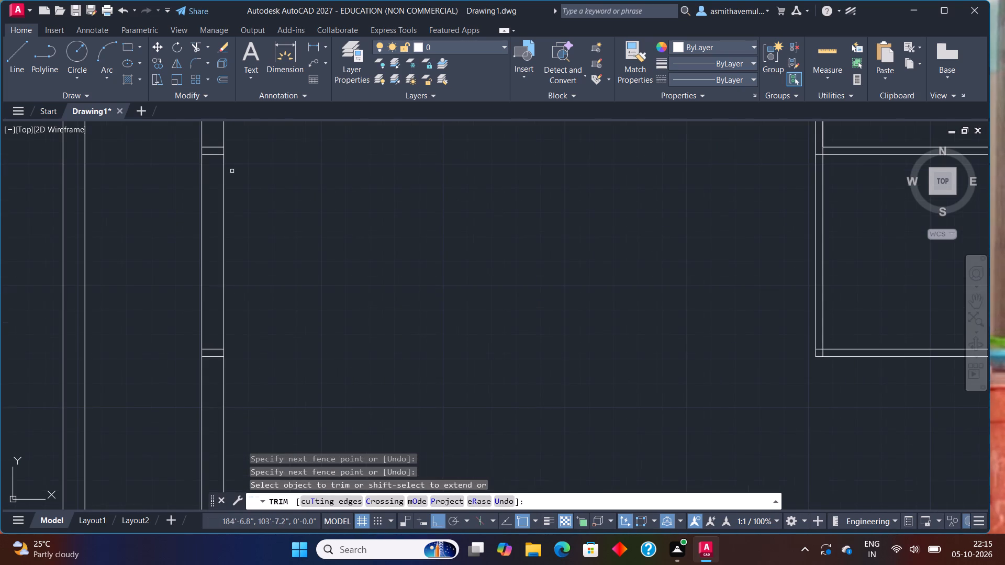
{"action": "left_click_drag", "start_coordinate": [218, 138], "coordinate": [211, 169]}
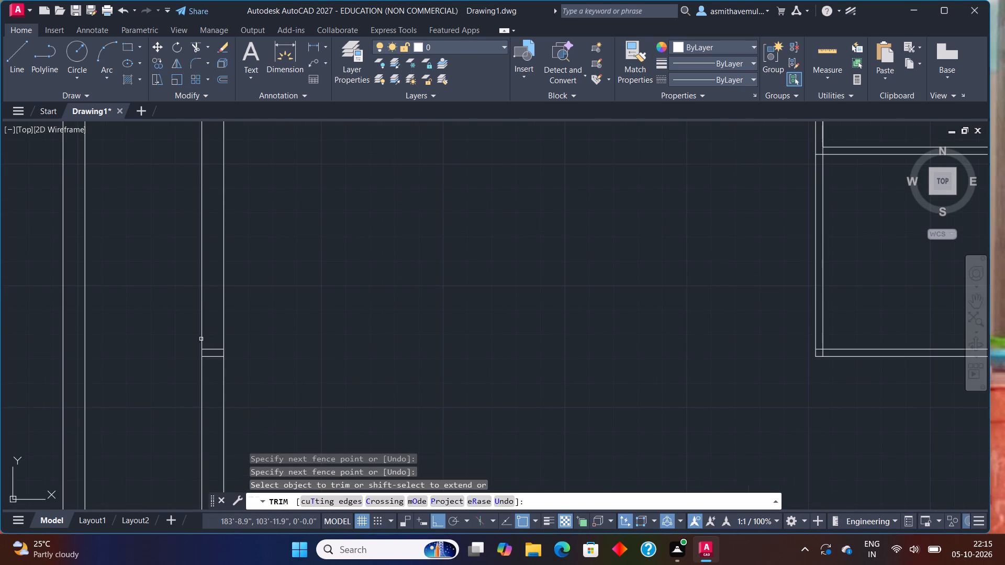
{"action": "left_click_drag", "start_coordinate": [210, 337], "coordinate": [221, 367]}
{"action": "scroll", "coordinate": [525, 312], "scroll_direction": "down", "scroll_amount": 1}
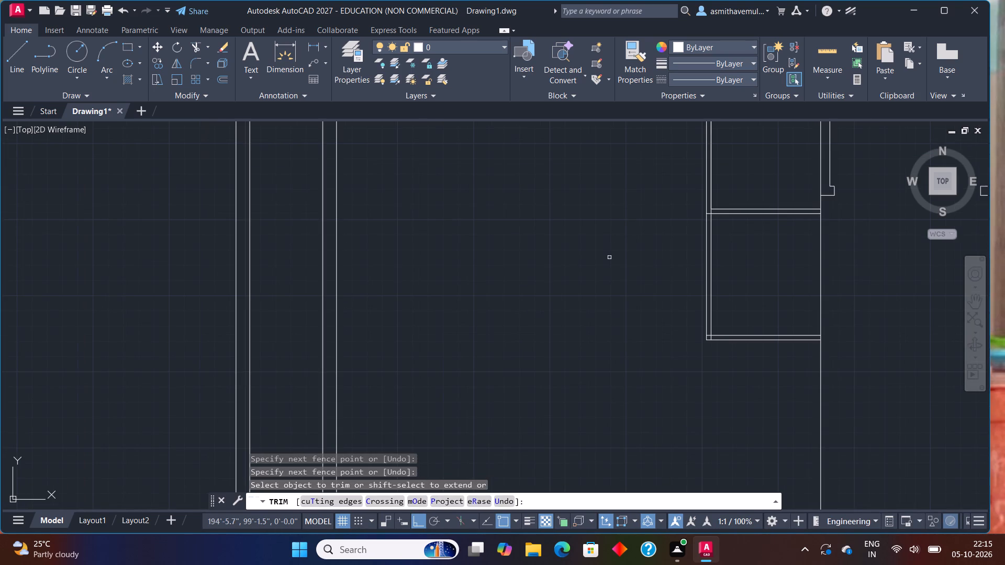
Trim the overlapping lines where the vertical partition meets the upper horizontal wall of the new small room.
{"action": "scroll", "coordinate": [667, 244], "scroll_direction": "up", "scroll_amount": 2}
{"action": "middle_click_drag", "start_coordinate": [844, 218], "coordinate": [767, 263]}
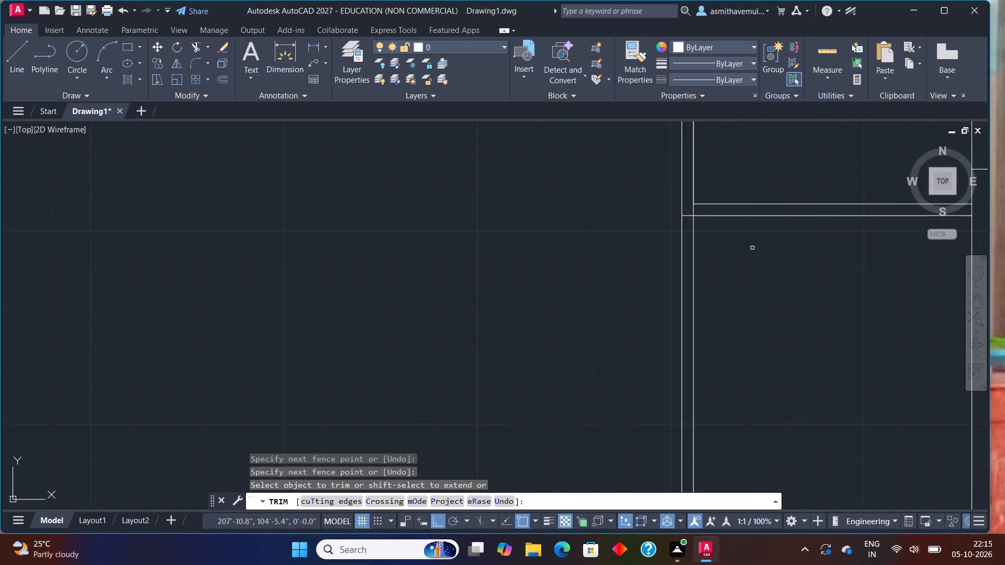
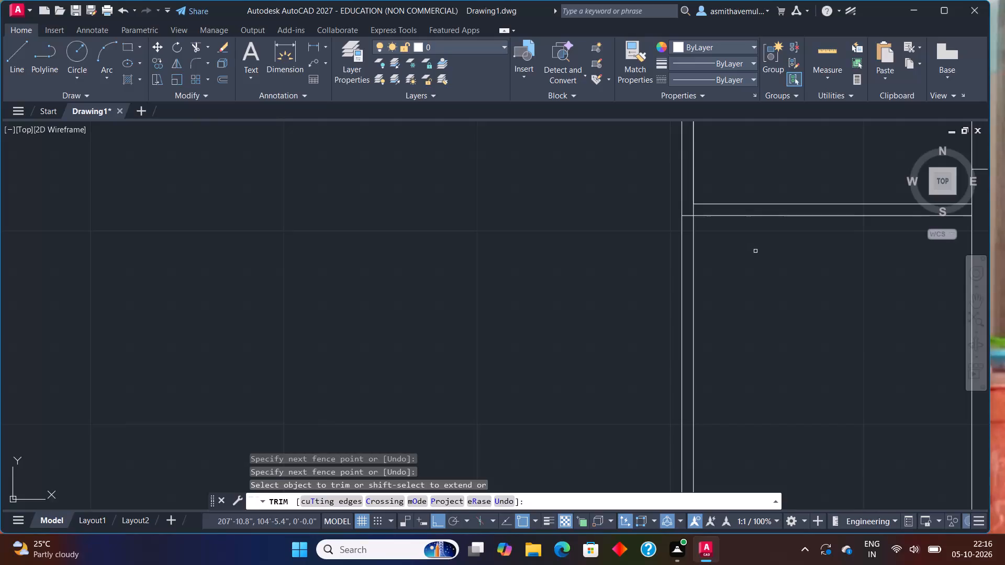
Trim the remaining line stubs where the horizontal wall above the bottom small room joins the vertical partition.
{"action": "scroll", "coordinate": [755, 252], "scroll_direction": "down", "scroll_amount": 2}
{"action": "middle_click_drag", "start_coordinate": [755, 262], "coordinate": [654, 267]}
{"action": "scroll", "coordinate": [649, 265], "scroll_direction": "up", "scroll_amount": 1}
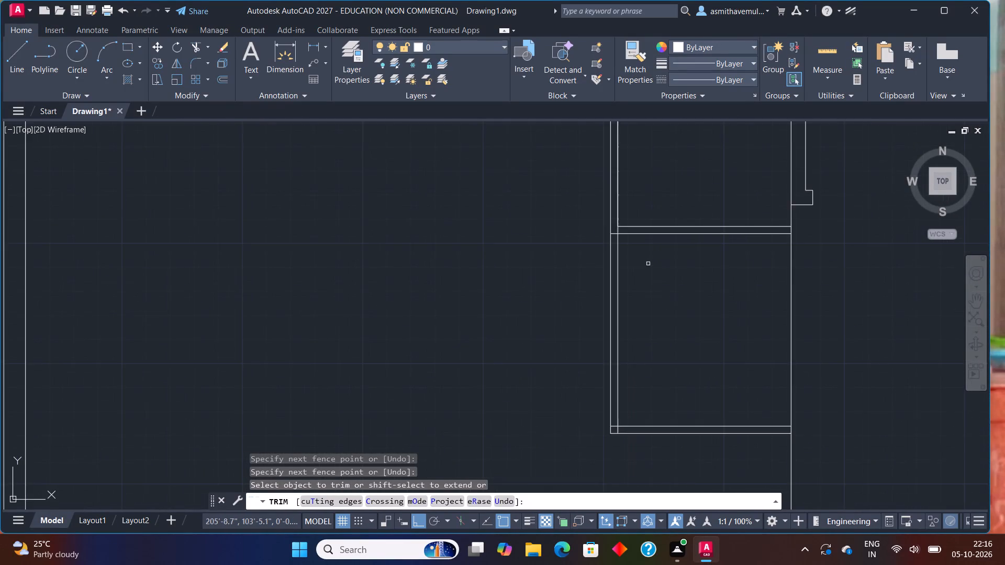
{"action": "scroll", "coordinate": [639, 258], "scroll_direction": "up", "scroll_amount": 1}
{"action": "left_click", "coordinate": [599, 219]}
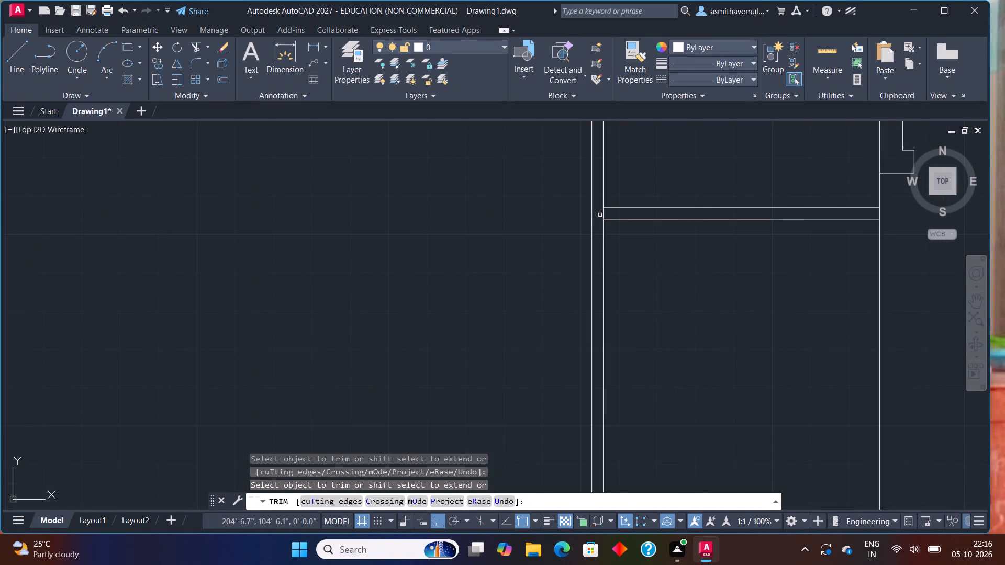
{"action": "left_click", "coordinate": [604, 213]}
Trim the overlapping line ends at the small room's bottom-left corner, where the vertical partition meets the bottom wall.
{"action": "scroll", "coordinate": [674, 280], "scroll_direction": "down", "scroll_amount": 1}
{"action": "middle_click_drag", "start_coordinate": [697, 368], "coordinate": [691, 291]}
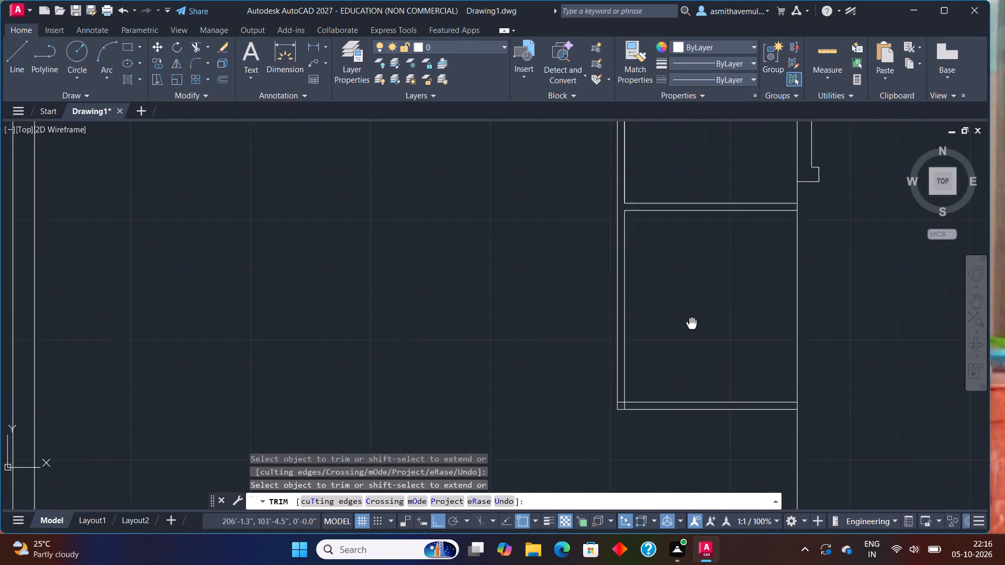
{"action": "middle_click_drag", "start_coordinate": [691, 291], "coordinate": [691, 275]}
{"action": "scroll", "coordinate": [624, 353], "scroll_direction": "up", "scroll_amount": 1}
{"action": "left_click", "coordinate": [618, 336]}
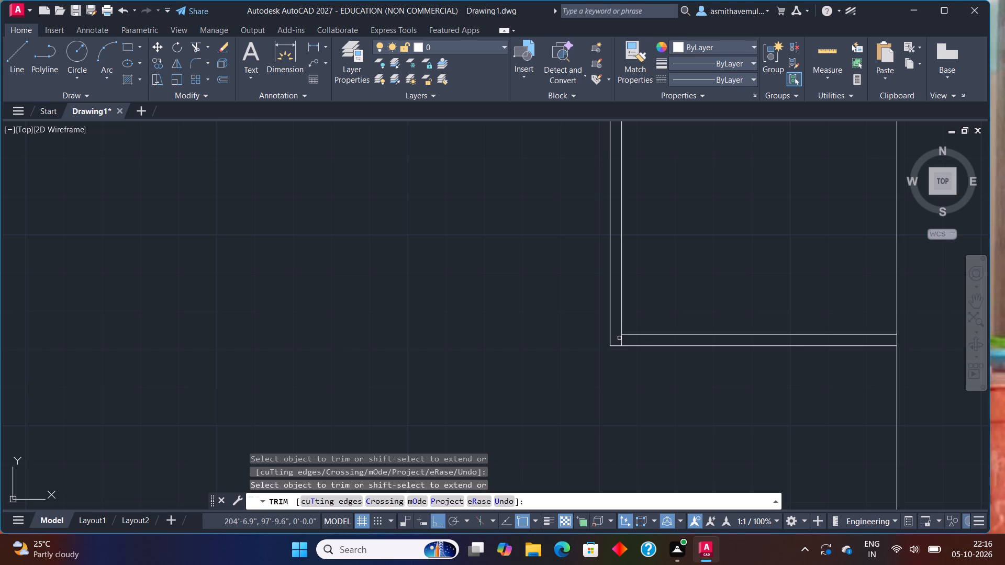
{"action": "left_click", "coordinate": [622, 340]}
{"action": "key", "text": "Escape"}
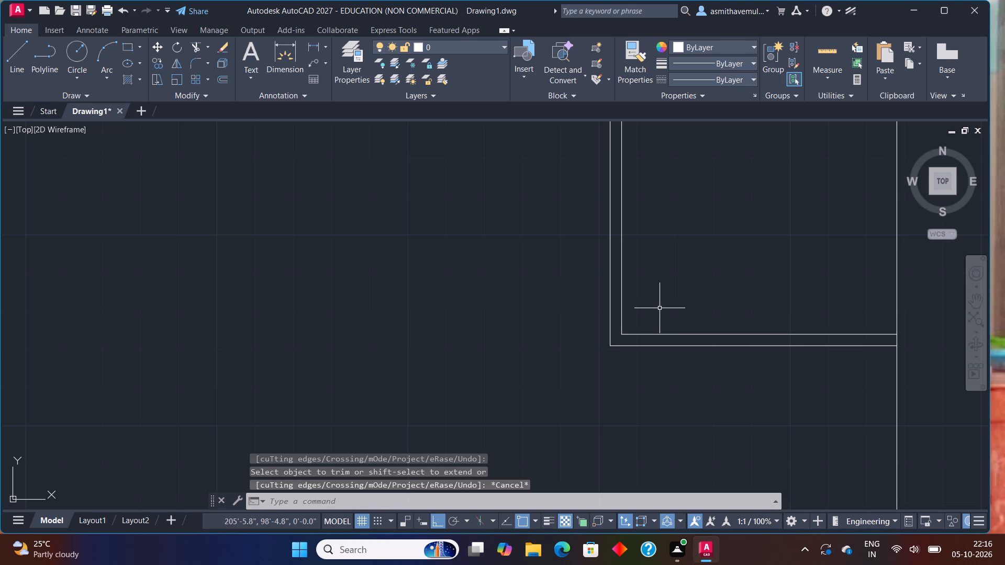
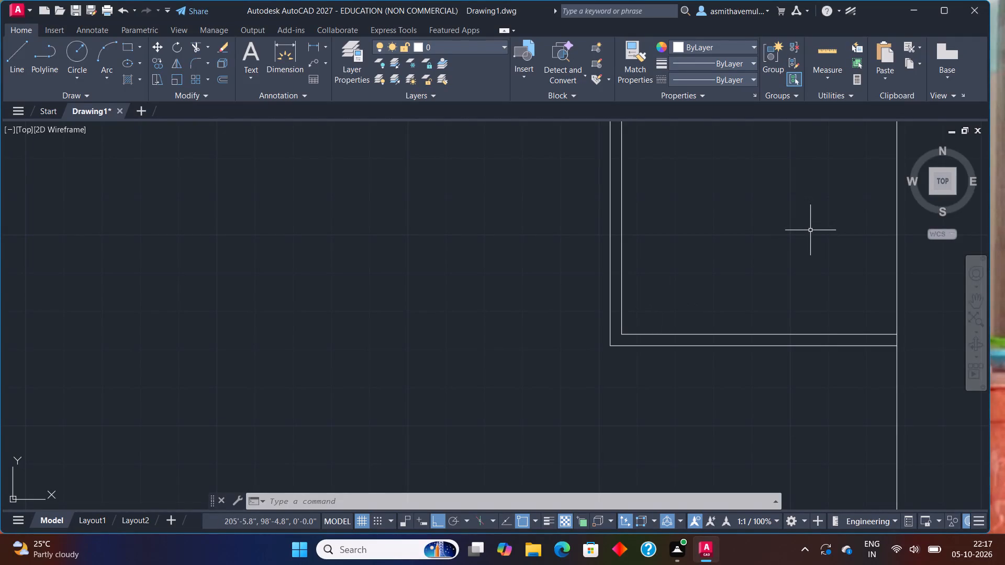
Extend the long vertical wall line beside the small rooms from the door jamb down to the double entrance door.
{"action": "scroll", "coordinate": [911, 258], "scroll_direction": "down", "scroll_amount": 1}
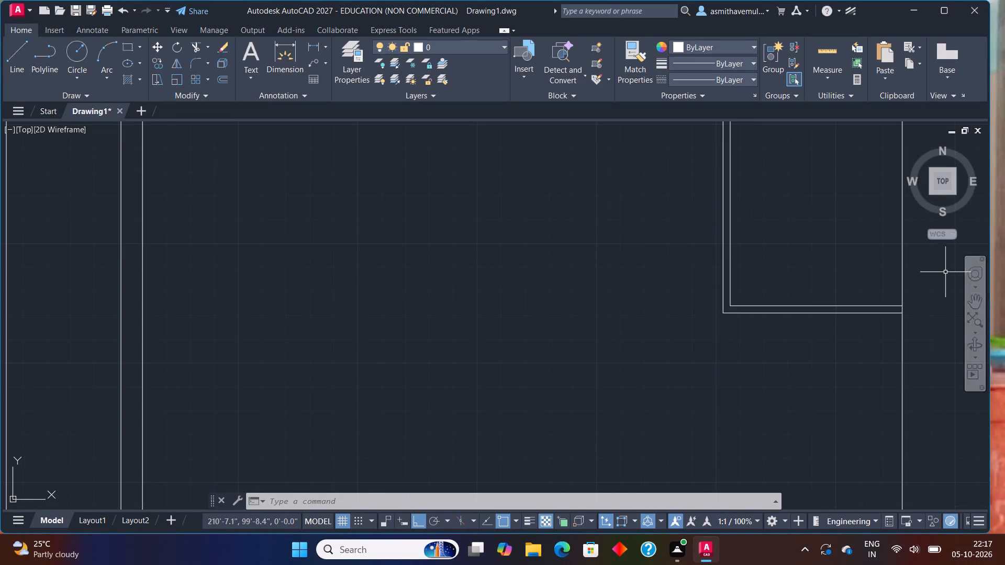
{"action": "scroll", "coordinate": [914, 302], "scroll_direction": "down", "scroll_amount": 2}
{"action": "middle_click_drag", "start_coordinate": [889, 282], "coordinate": [840, 280]}
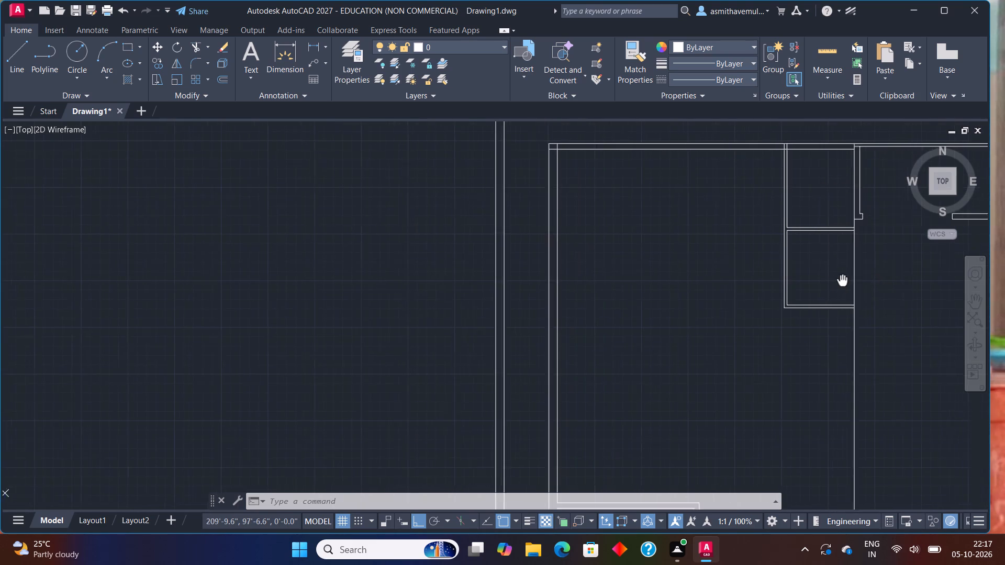
{"action": "middle_click_drag", "start_coordinate": [840, 280], "coordinate": [796, 286]}
{"action": "scroll", "coordinate": [842, 264], "scroll_direction": "up", "scroll_amount": 1}
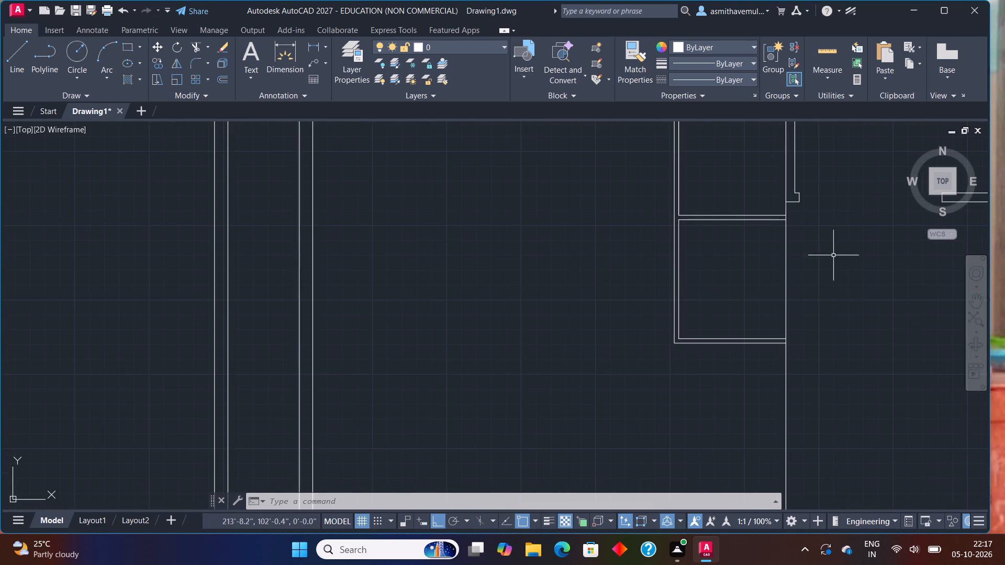
{"action": "scroll", "coordinate": [822, 245], "scroll_direction": "up", "scroll_amount": 1}
{"action": "middle_click_drag", "start_coordinate": [796, 216], "coordinate": [789, 227]}
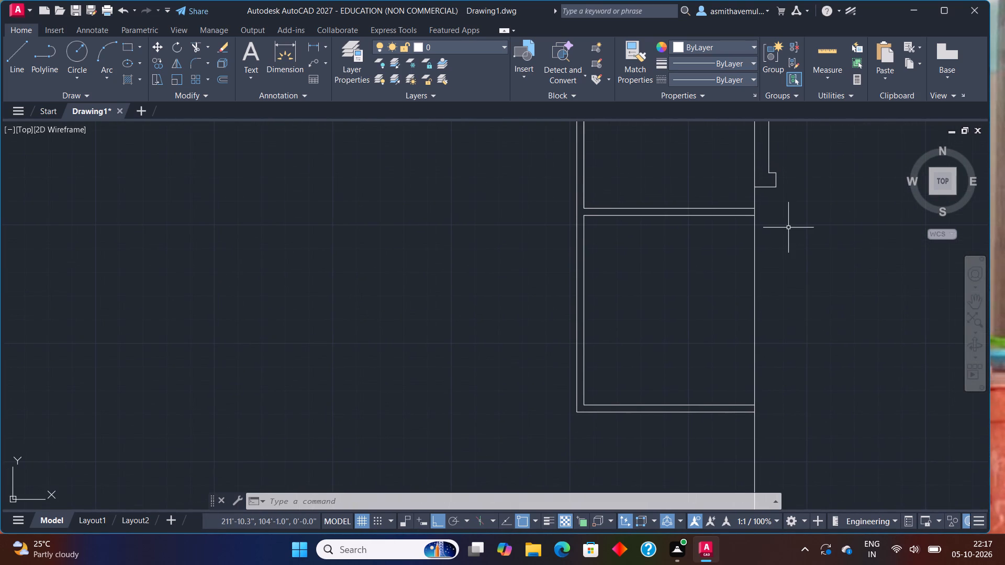
{"action": "type", "text": "EXTEND"}
{"action": "key", "text": "Return"}
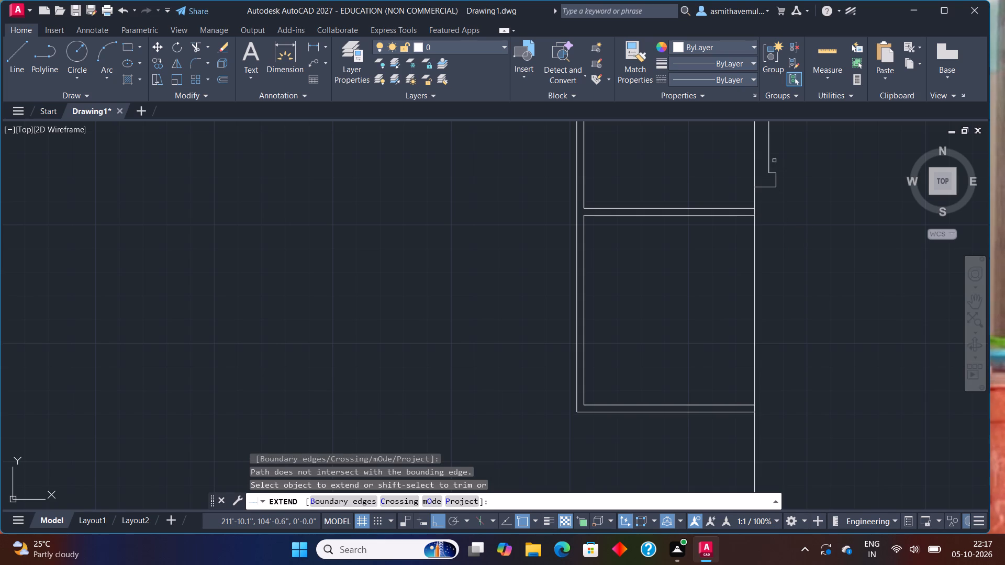
{"action": "middle_click_drag", "start_coordinate": [774, 159], "coordinate": [773, 186]}
{"action": "scroll", "coordinate": [770, 177], "scroll_direction": "up", "scroll_amount": 1}
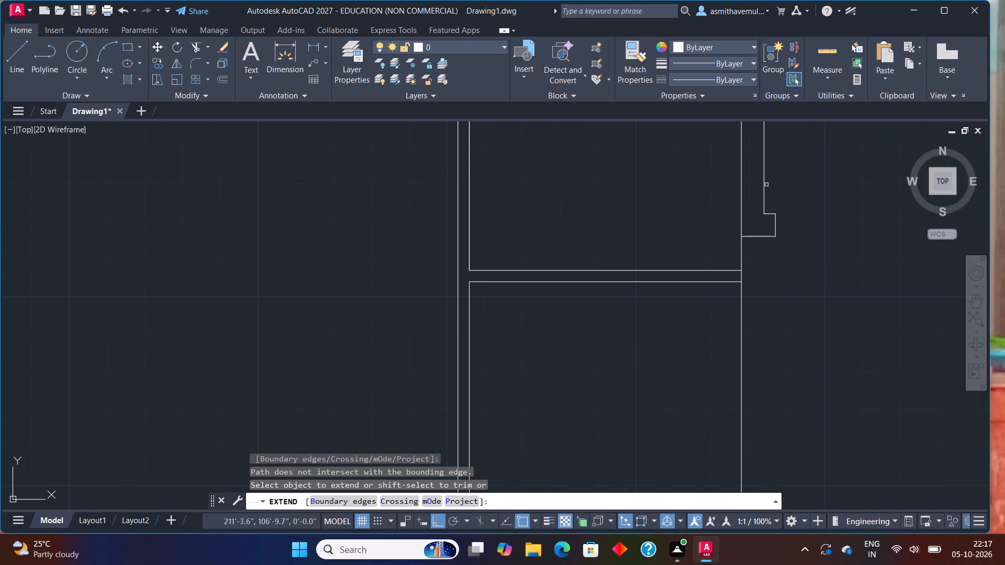
{"action": "left_click", "coordinate": [764, 188]}
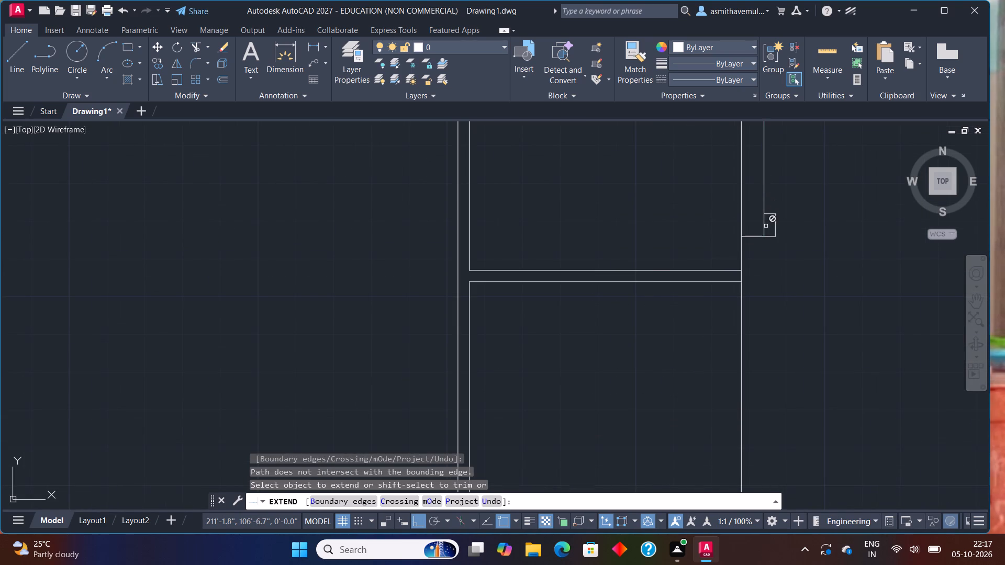
{"action": "scroll", "coordinate": [765, 227], "scroll_direction": "down", "scroll_amount": 3}
{"action": "middle_click_drag", "start_coordinate": [785, 270], "coordinate": [778, 233]}
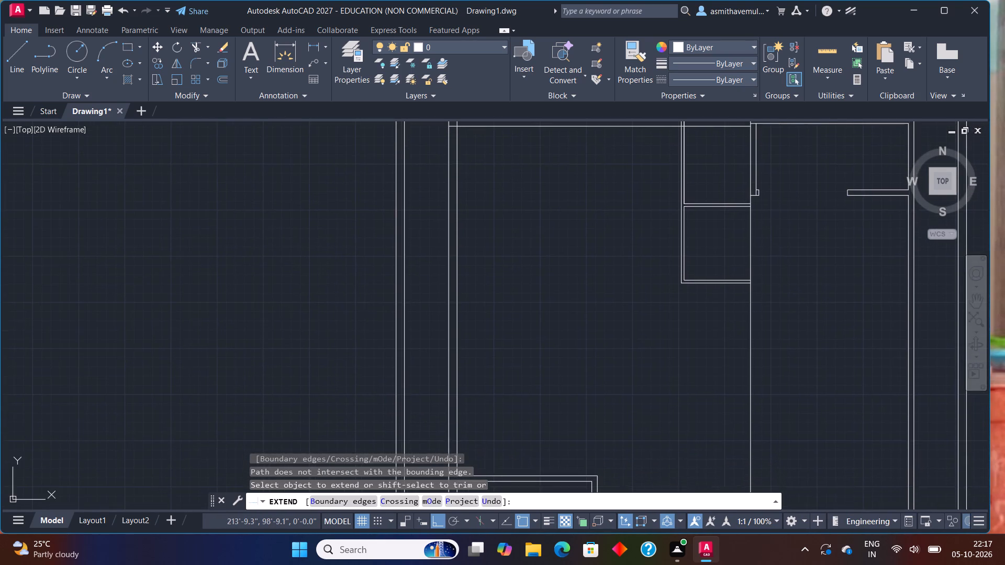
{"action": "scroll", "coordinate": [756, 184], "scroll_direction": "up", "scroll_amount": 1}
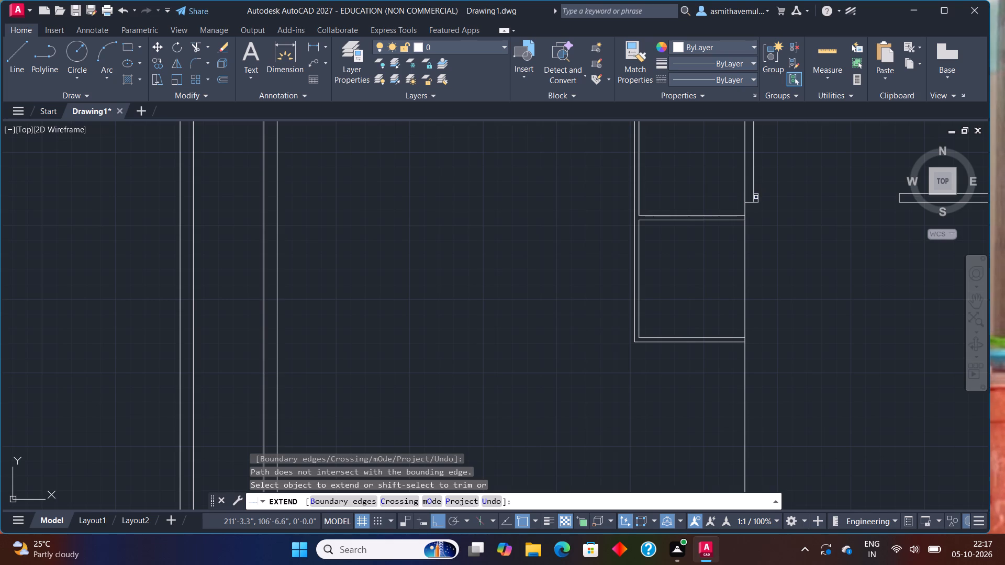
{"action": "scroll", "coordinate": [754, 198], "scroll_direction": "up", "scroll_amount": 1}
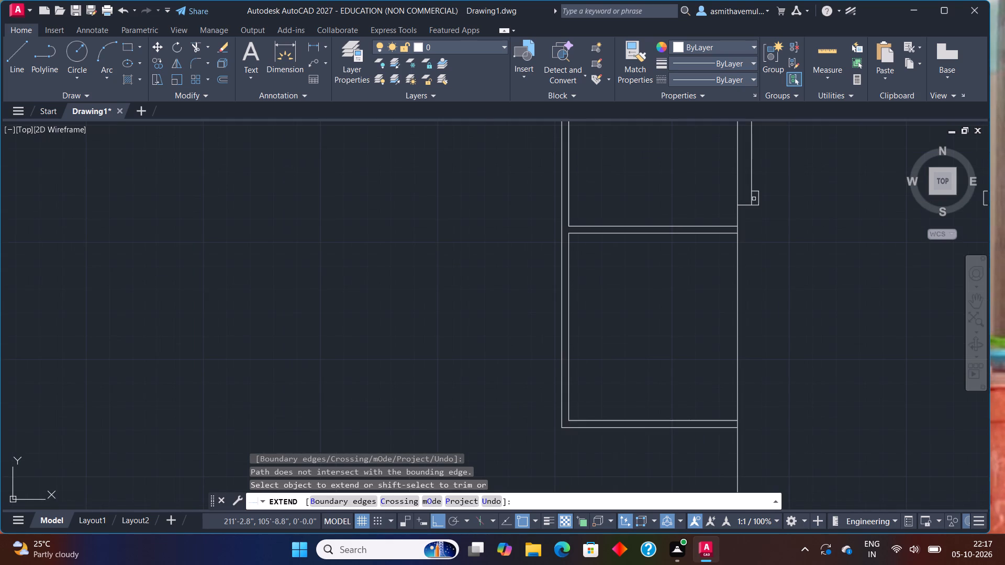
{"action": "scroll", "coordinate": [752, 205], "scroll_direction": "down", "scroll_amount": 2}
{"action": "middle_click_drag", "start_coordinate": [750, 221], "coordinate": [712, 154]}
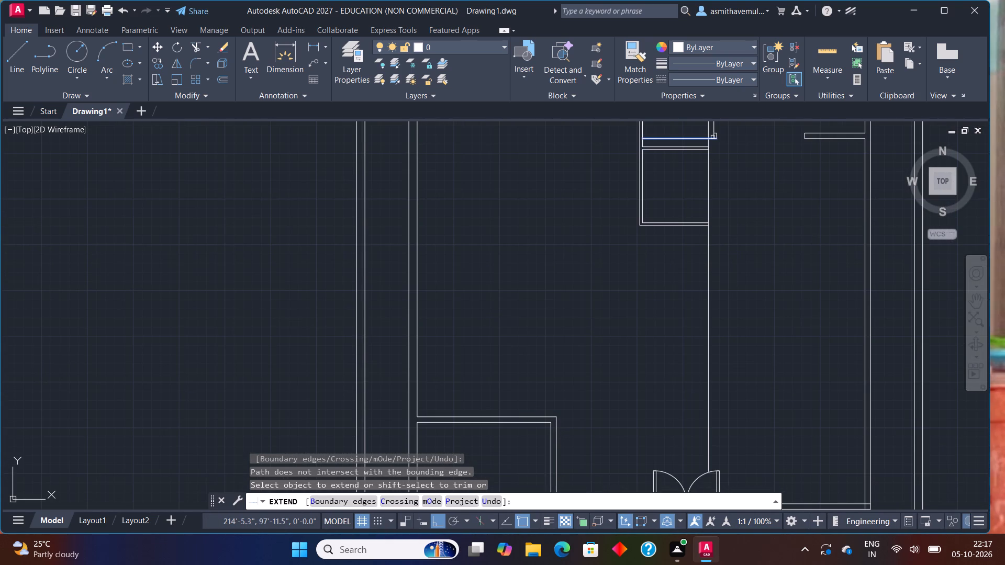
{"action": "left_click", "coordinate": [713, 135]}
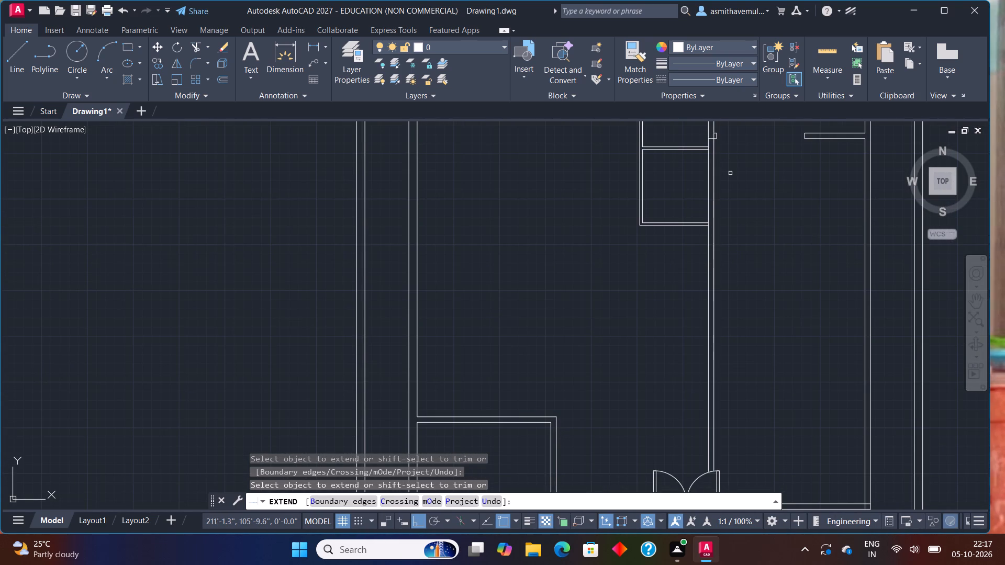
{"action": "key", "text": "Escape"}
Trim the line segments crossing the small door jamb so it opens into the vertical wall.
{"action": "type", "text": "TRIM"}
{"action": "key", "text": "Return"}
{"action": "scroll", "coordinate": [728, 162], "scroll_direction": "up", "scroll_amount": 1}
{"action": "middle_click_drag", "start_coordinate": [728, 162], "coordinate": [751, 204]}
{"action": "scroll", "coordinate": [734, 165], "scroll_direction": "up", "scroll_amount": 1}
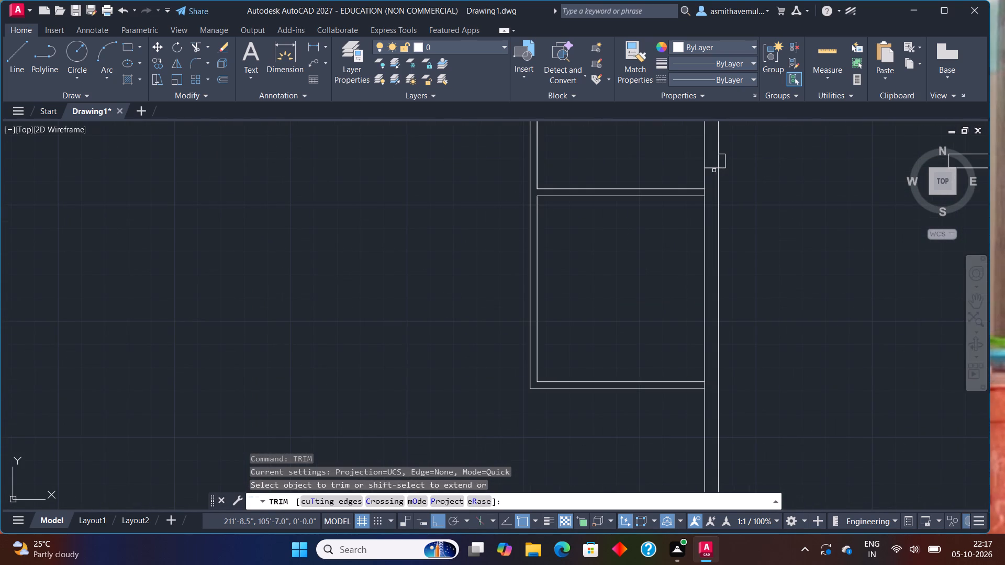
{"action": "left_click", "coordinate": [713, 169]}
{"action": "left_click", "coordinate": [718, 163]}
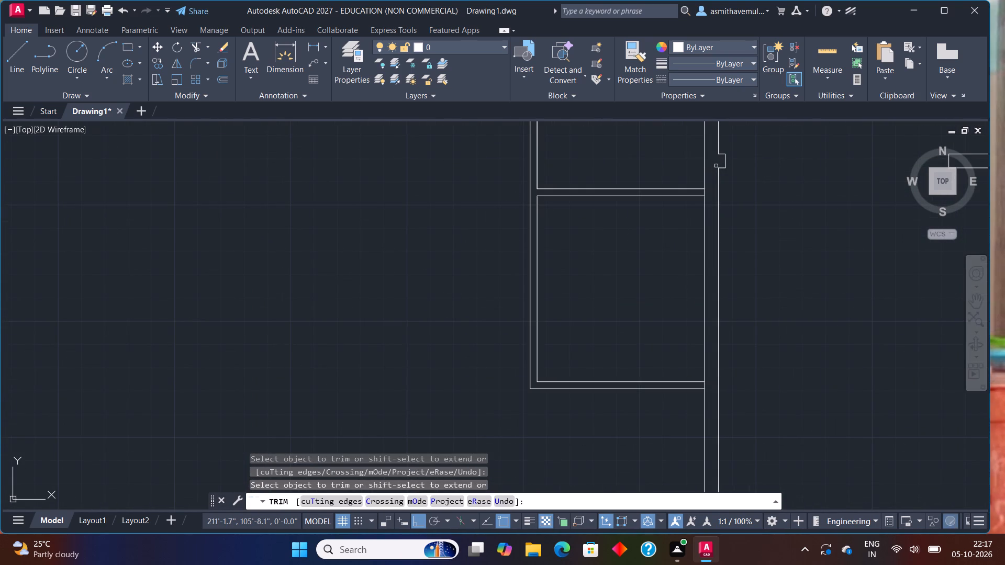
Trim the vertical wall line where the small rooms' middle and bottom walls meet it, opening both wall junctions.
{"action": "scroll", "coordinate": [711, 189], "scroll_direction": "up", "scroll_amount": 2}
{"action": "left_click_drag", "start_coordinate": [686, 202], "coordinate": [700, 199]}
{"action": "scroll", "coordinate": [700, 199], "scroll_direction": "down", "scroll_amount": 2}
{"action": "scroll", "coordinate": [723, 244], "scroll_direction": "down", "scroll_amount": 1}
{"action": "scroll", "coordinate": [690, 358], "scroll_direction": "up", "scroll_amount": 2}
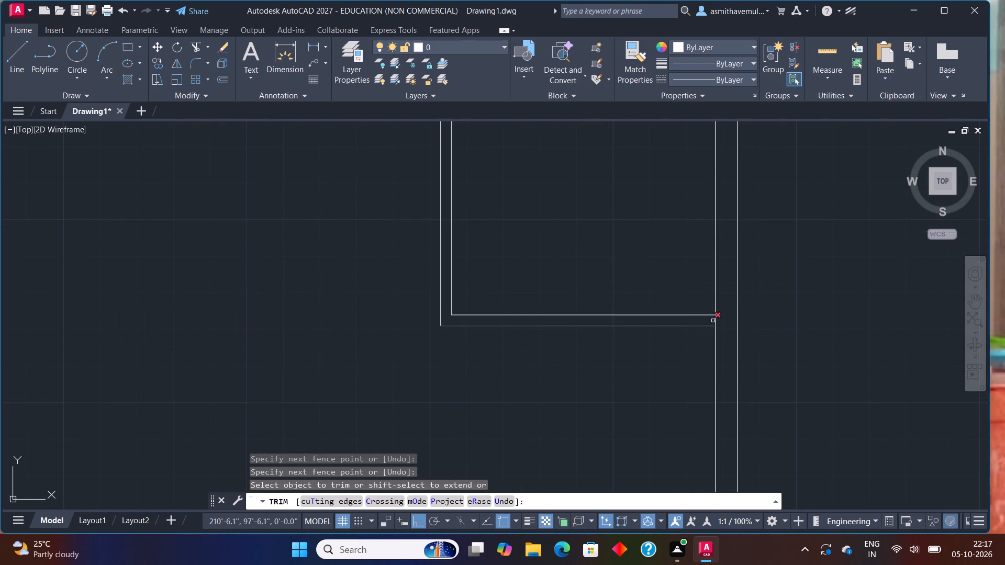
{"action": "left_click_drag", "start_coordinate": [713, 320], "coordinate": [719, 319]}
{"action": "left_click", "coordinate": [723, 319]}
{"action": "scroll", "coordinate": [741, 326], "scroll_direction": "down", "scroll_amount": 2}
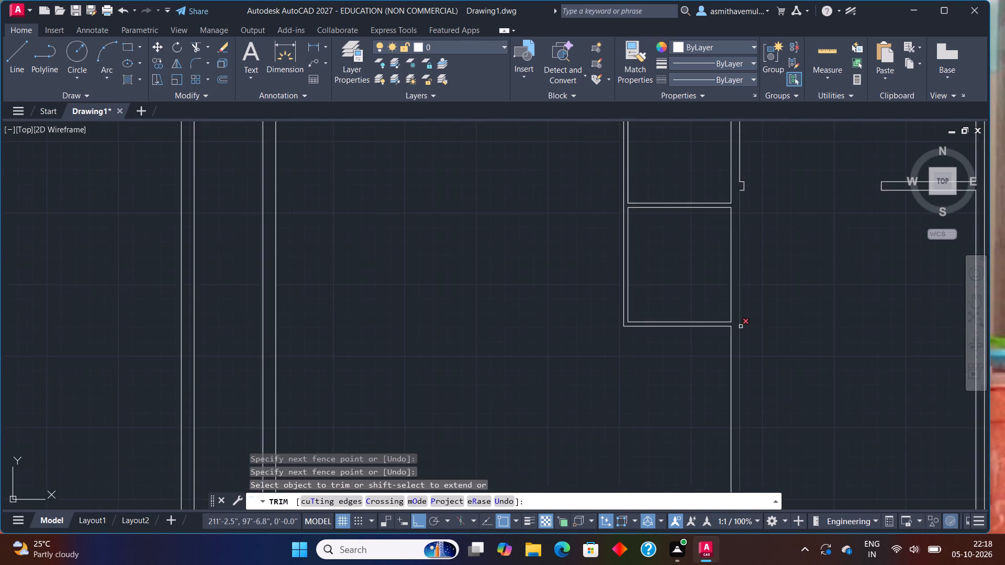
{"action": "scroll", "coordinate": [741, 326], "scroll_direction": "down", "scroll_amount": 1}
{"action": "scroll", "coordinate": [773, 354], "scroll_direction": "down", "scroll_amount": 2}
{"action": "middle_click_drag", "start_coordinate": [772, 363], "coordinate": [771, 271]}
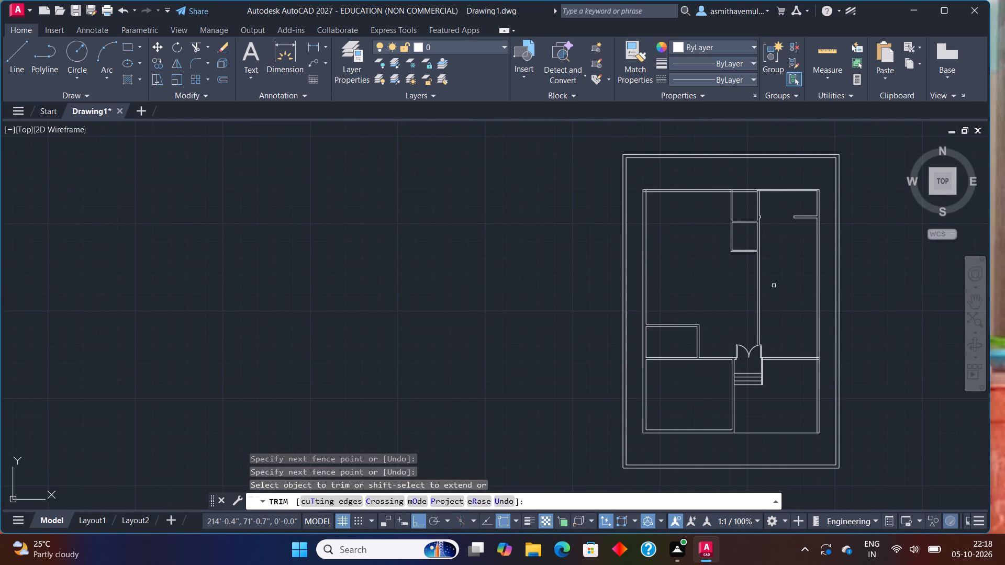
{"action": "key", "text": "Escape"}
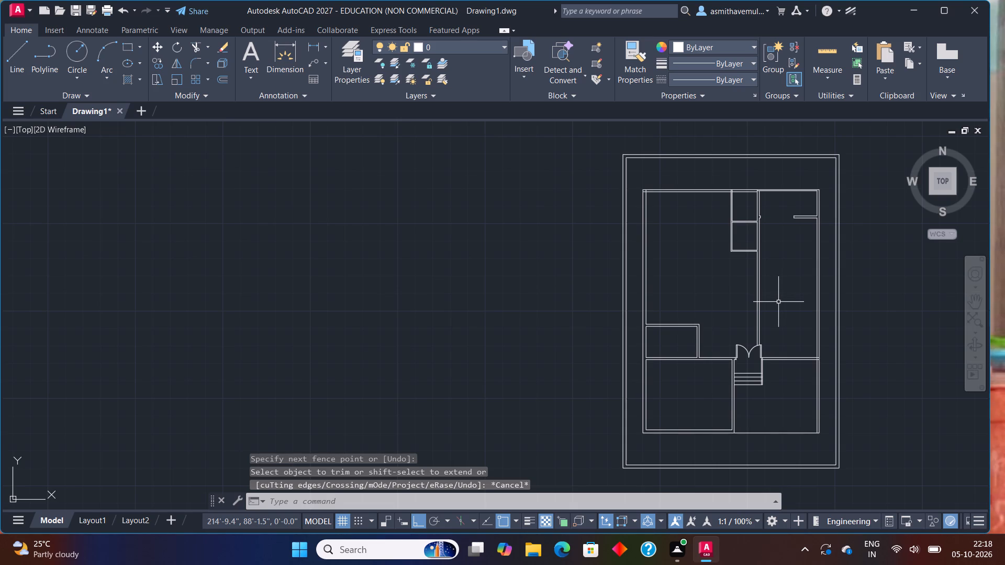
Examine the plan around the large room, the small rooms, the lower-left room and the entrance.
{"action": "scroll", "coordinate": [740, 281], "scroll_direction": "up", "scroll_amount": 1}
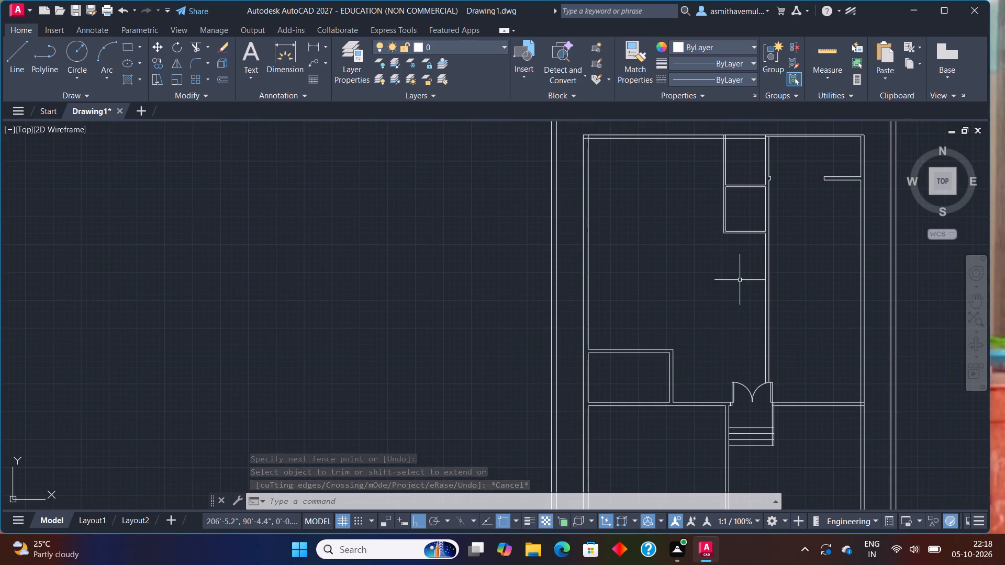
{"action": "middle_click_drag", "start_coordinate": [739, 275], "coordinate": [729, 309]}
{"action": "scroll", "coordinate": [732, 278], "scroll_direction": "up", "scroll_amount": 1}
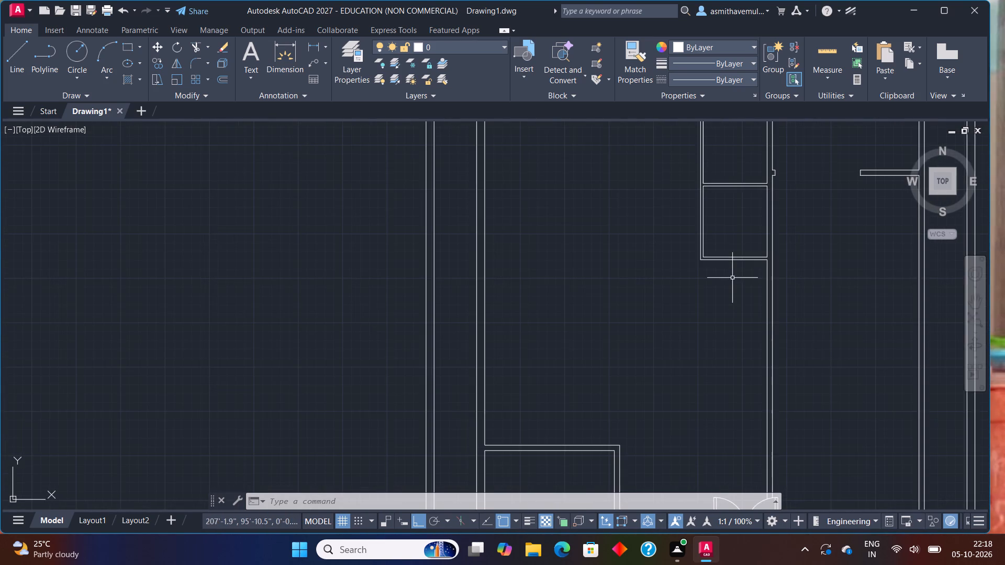
{"action": "scroll", "coordinate": [732, 270], "scroll_direction": "up", "scroll_amount": 2}
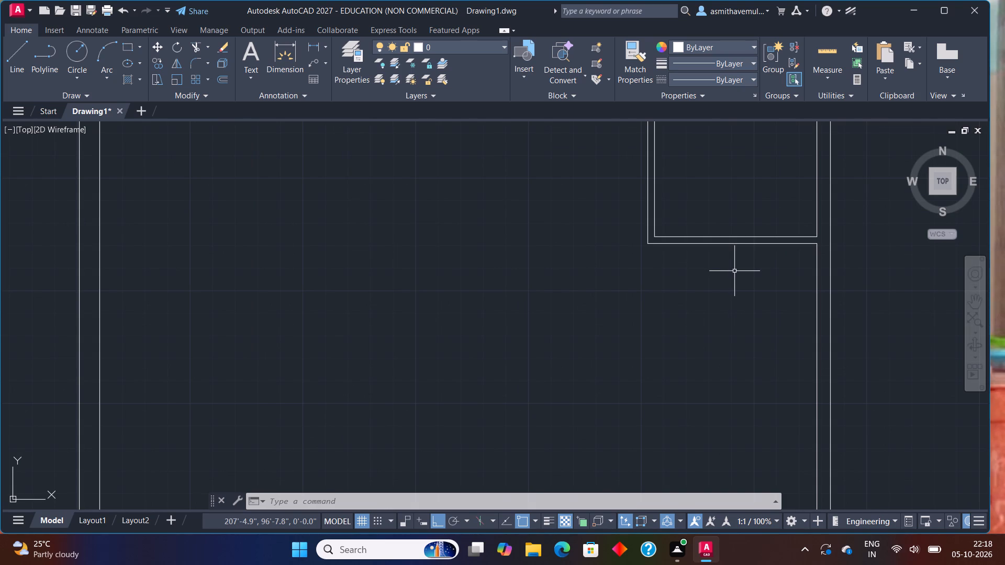
{"action": "scroll", "coordinate": [723, 278], "scroll_direction": "down", "scroll_amount": 1}
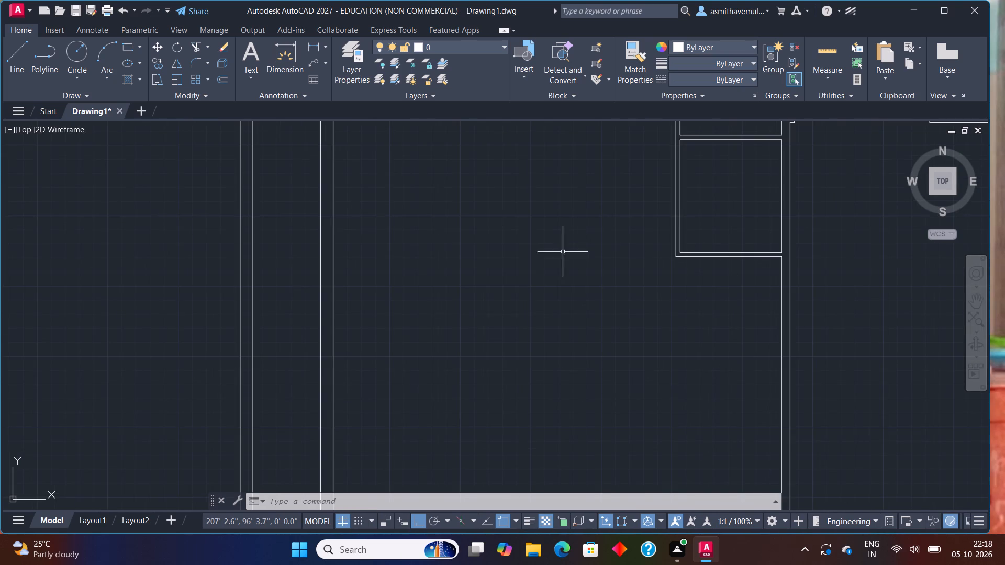
{"action": "middle_click_drag", "start_coordinate": [472, 378], "coordinate": [521, 254]}
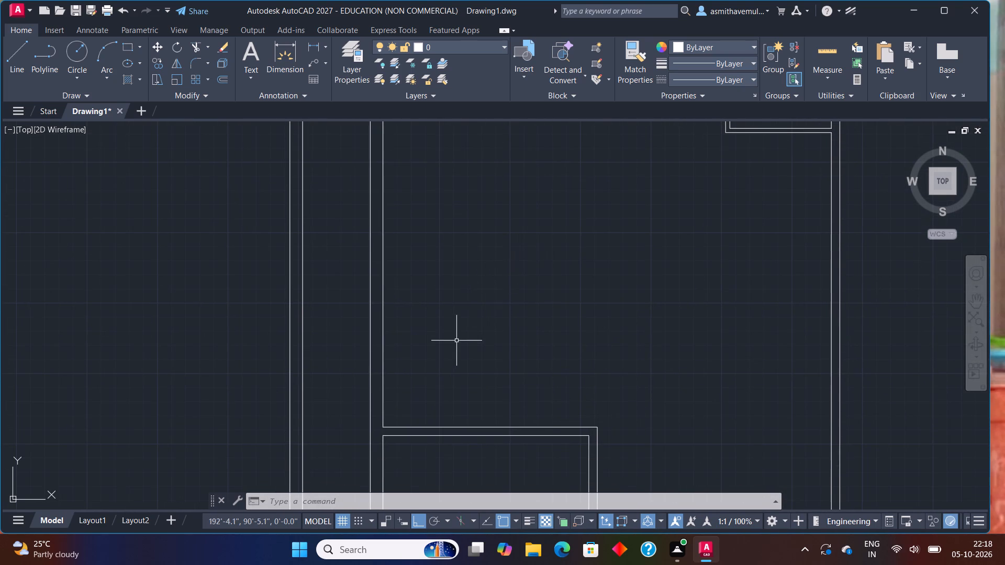
{"action": "scroll", "coordinate": [455, 344], "scroll_direction": "down", "scroll_amount": 1}
{"action": "middle_click_drag", "start_coordinate": [447, 351], "coordinate": [469, 274]}
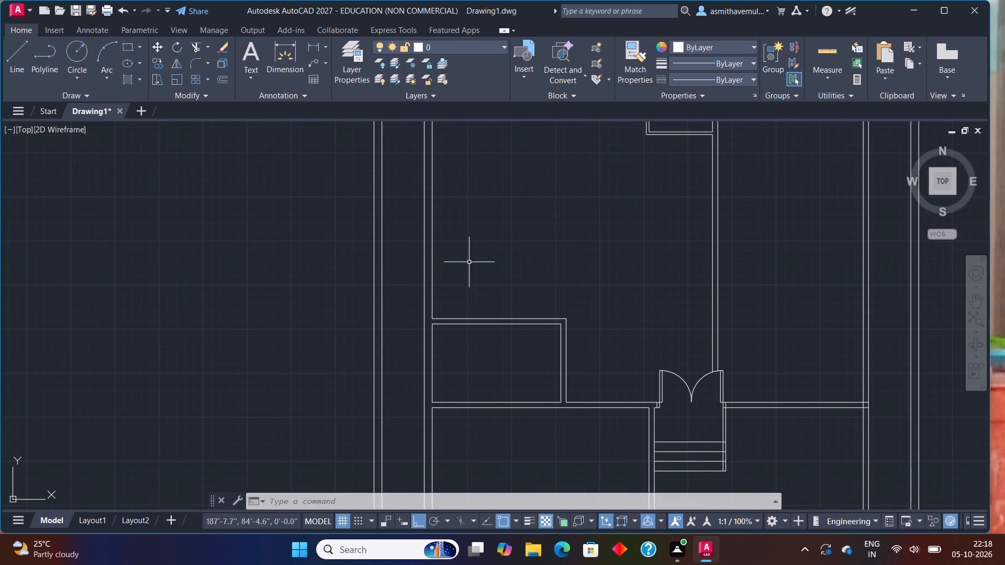
{"action": "scroll", "coordinate": [469, 262], "scroll_direction": "up", "scroll_amount": 1}
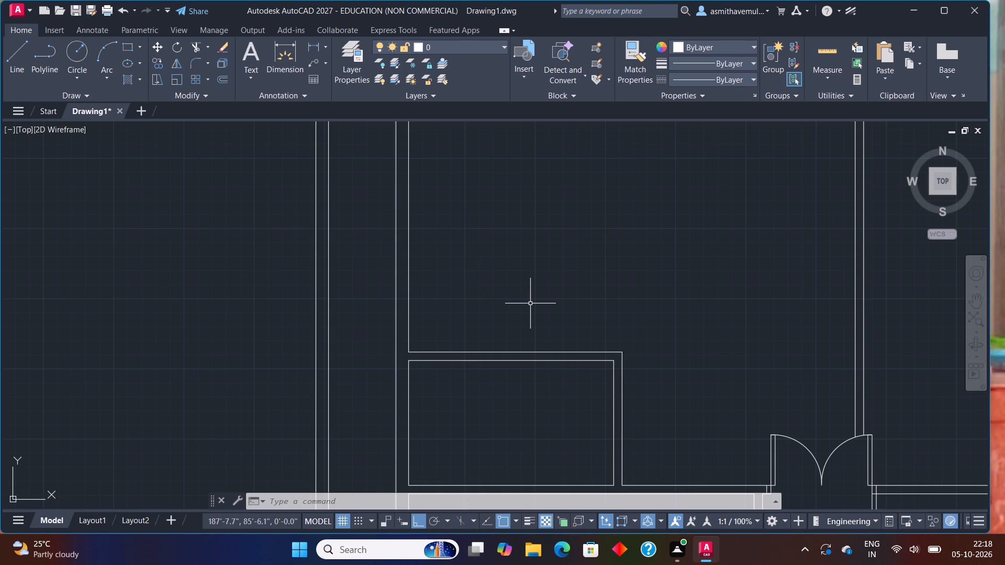
{"action": "scroll", "coordinate": [531, 303], "scroll_direction": "down", "scroll_amount": 2}
{"action": "middle_click_drag", "start_coordinate": [550, 257], "coordinate": [551, 284]}
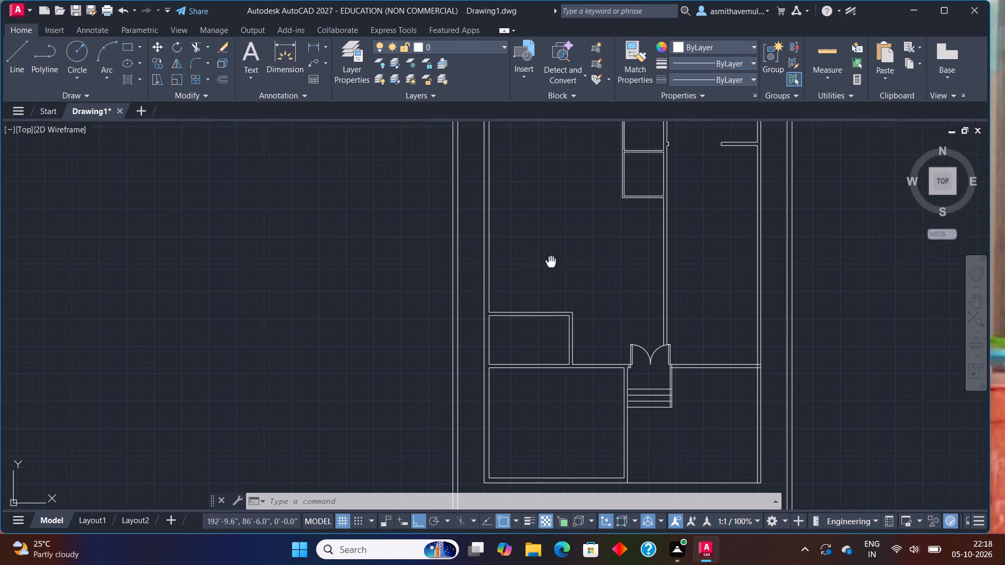
{"action": "middle_click_drag", "start_coordinate": [551, 284], "coordinate": [551, 348]}
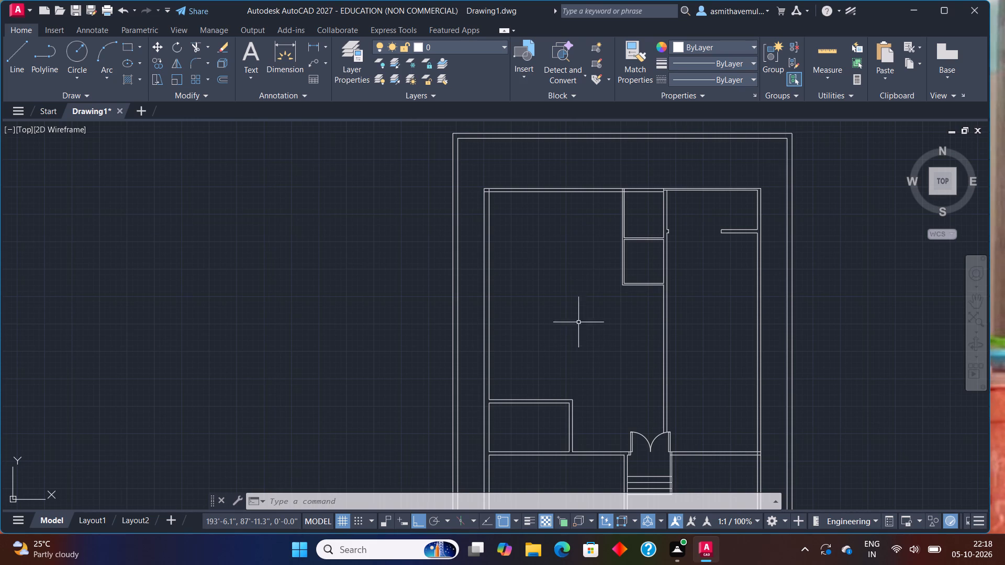
Trim the overlapping line ends where the long vertical wall beside the upper small room meets the top wall.
{"action": "middle_click_drag", "start_coordinate": [600, 258], "coordinate": [574, 289]}
{"action": "scroll", "coordinate": [599, 240], "scroll_direction": "up", "scroll_amount": 3}
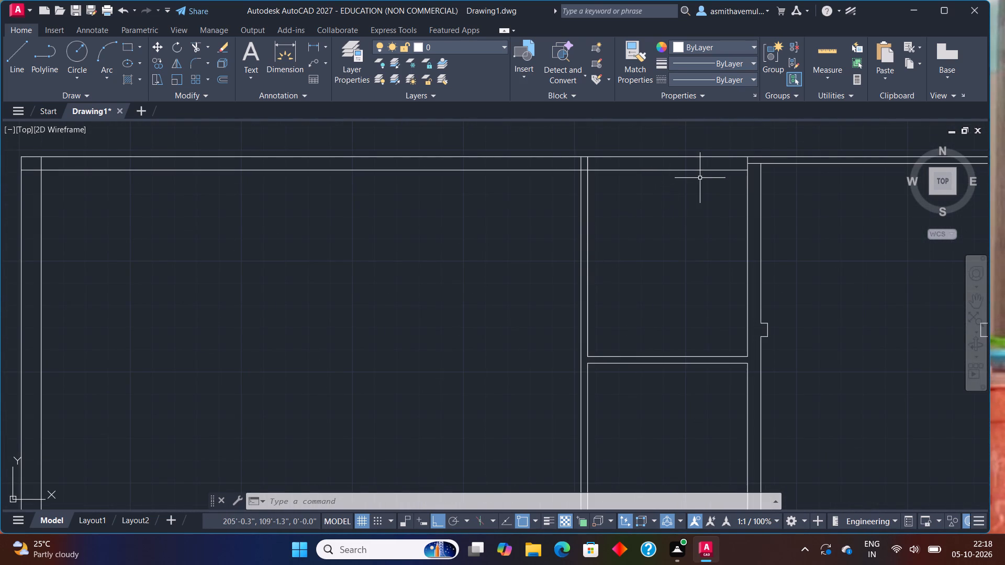
{"action": "middle_click_drag", "start_coordinate": [700, 178], "coordinate": [674, 227]}
{"action": "type", "text": "TRIM"}
{"action": "key", "text": "Return"}
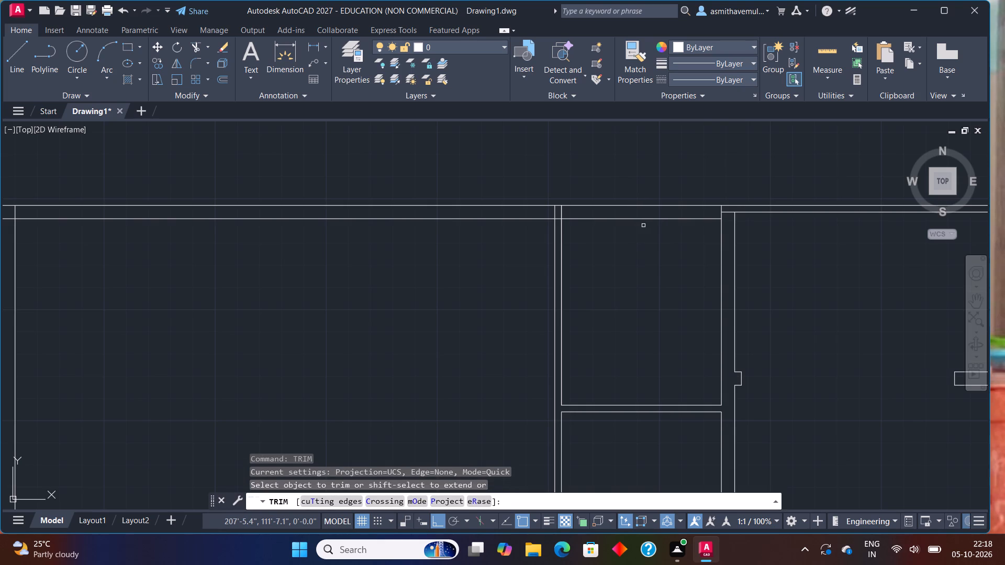
{"action": "scroll", "coordinate": [692, 208], "scroll_direction": "up", "scroll_amount": 1}
{"action": "left_click", "coordinate": [739, 214]}
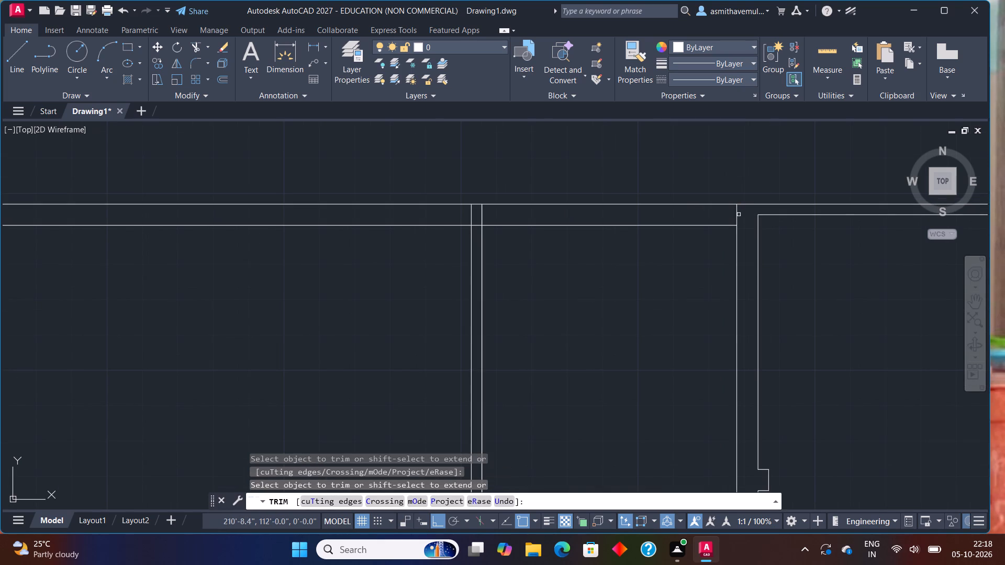
{"action": "left_click", "coordinate": [737, 213]}
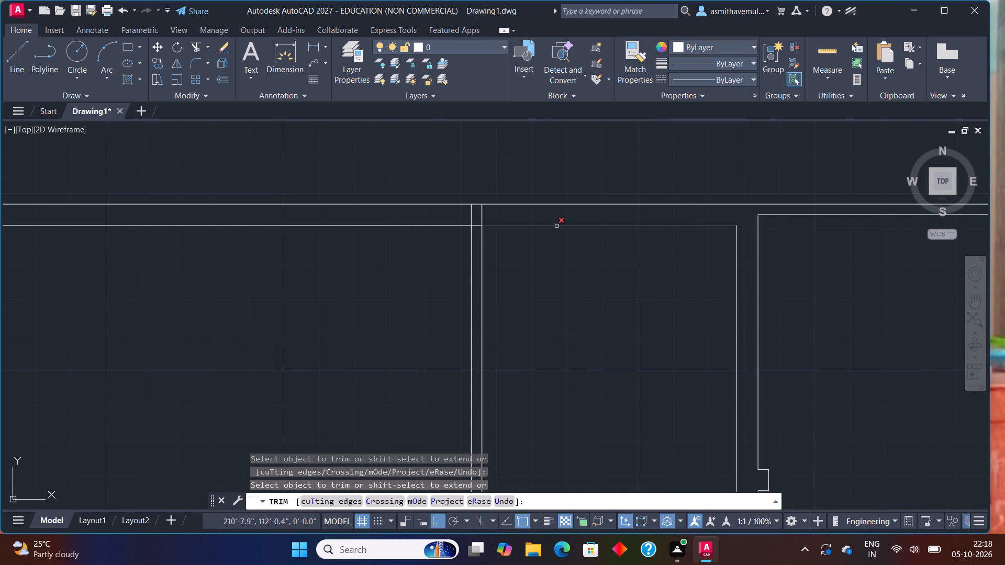
Trim the small rooms' left partition lines inside the top wall and the inner wall line between them.
{"action": "left_click_drag", "start_coordinate": [475, 214], "coordinate": [444, 214]}
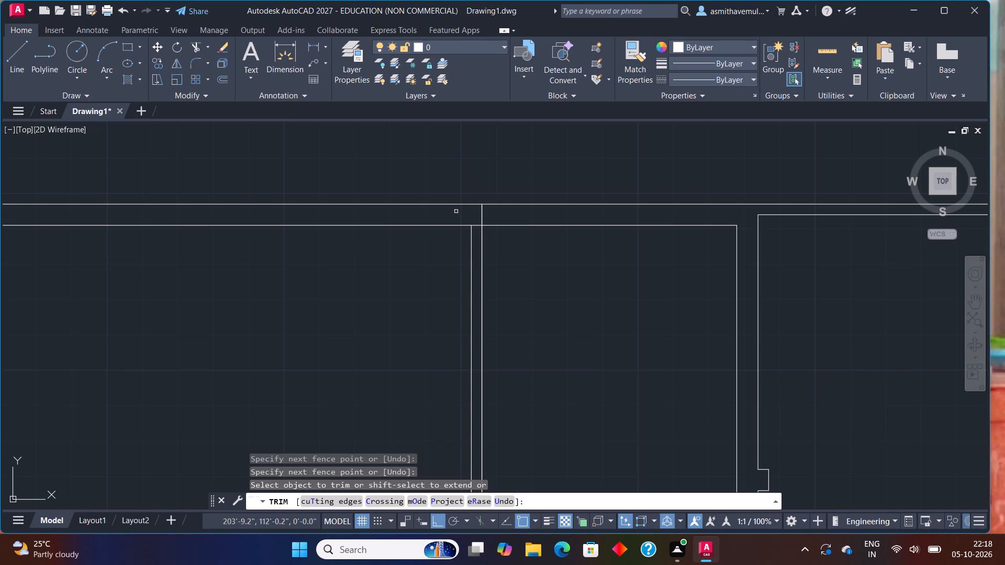
{"action": "left_click_drag", "start_coordinate": [466, 211], "coordinate": [495, 212]}
{"action": "scroll", "coordinate": [482, 218], "scroll_direction": "up", "scroll_amount": 1}
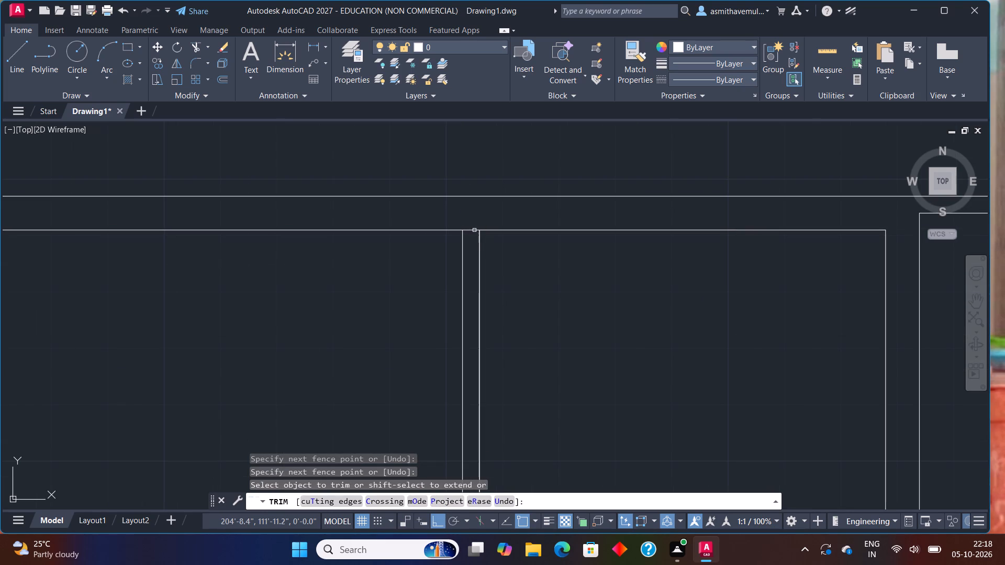
{"action": "left_click_drag", "start_coordinate": [474, 227], "coordinate": [472, 236]}
{"action": "scroll", "coordinate": [485, 245], "scroll_direction": "down", "scroll_amount": 1}
{"action": "scroll", "coordinate": [551, 266], "scroll_direction": "down", "scroll_amount": 2}
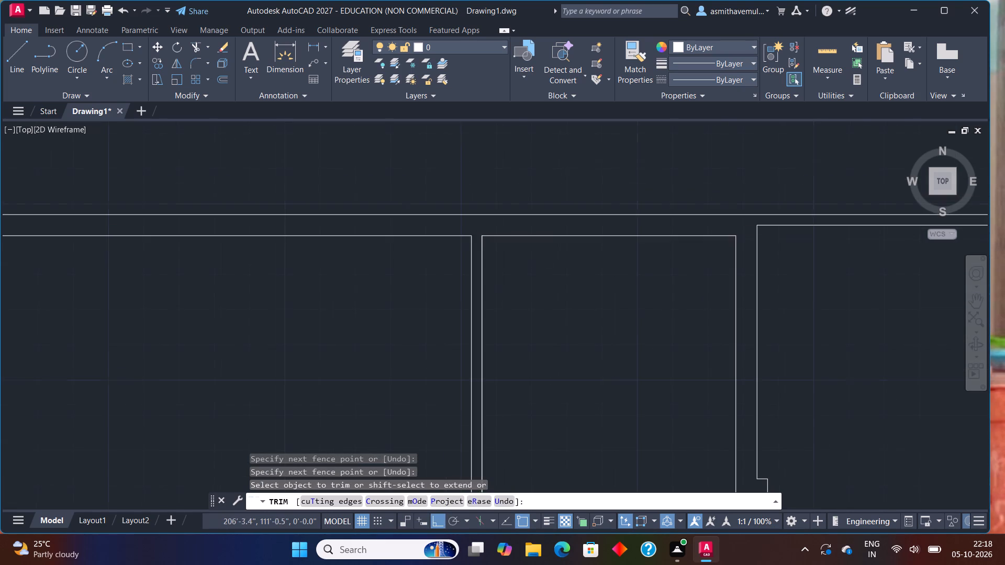
{"action": "middle_click_drag", "start_coordinate": [585, 312], "coordinate": [607, 254]}
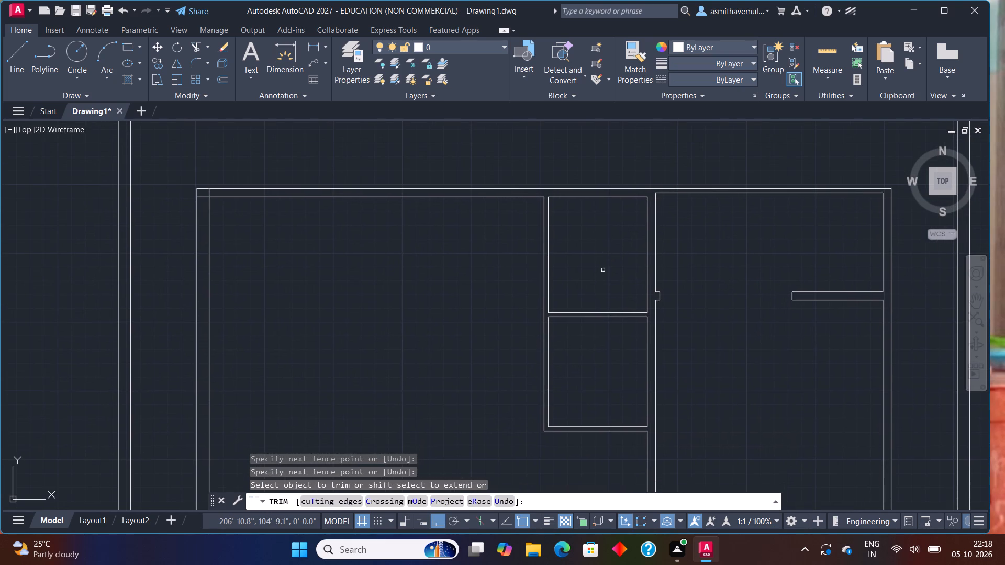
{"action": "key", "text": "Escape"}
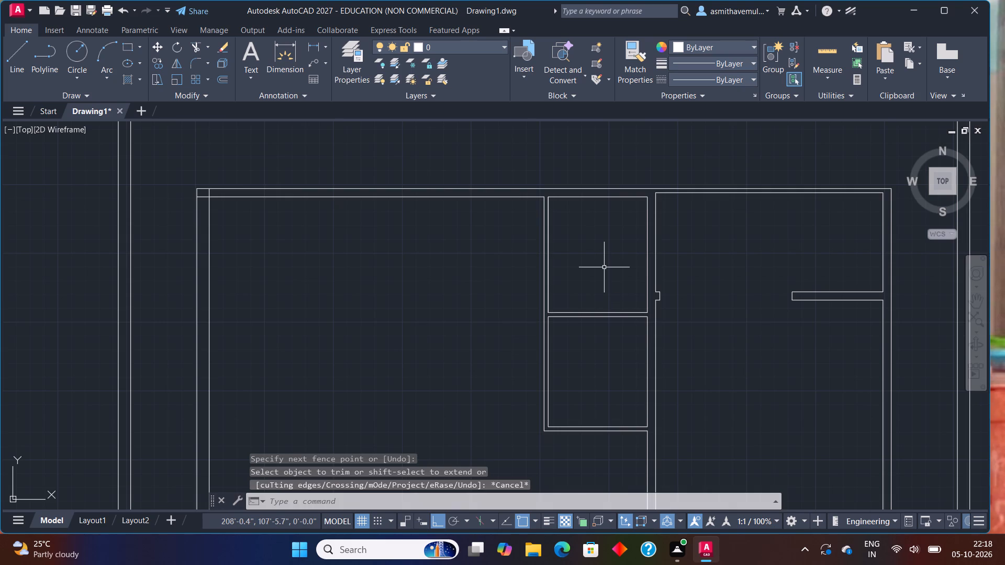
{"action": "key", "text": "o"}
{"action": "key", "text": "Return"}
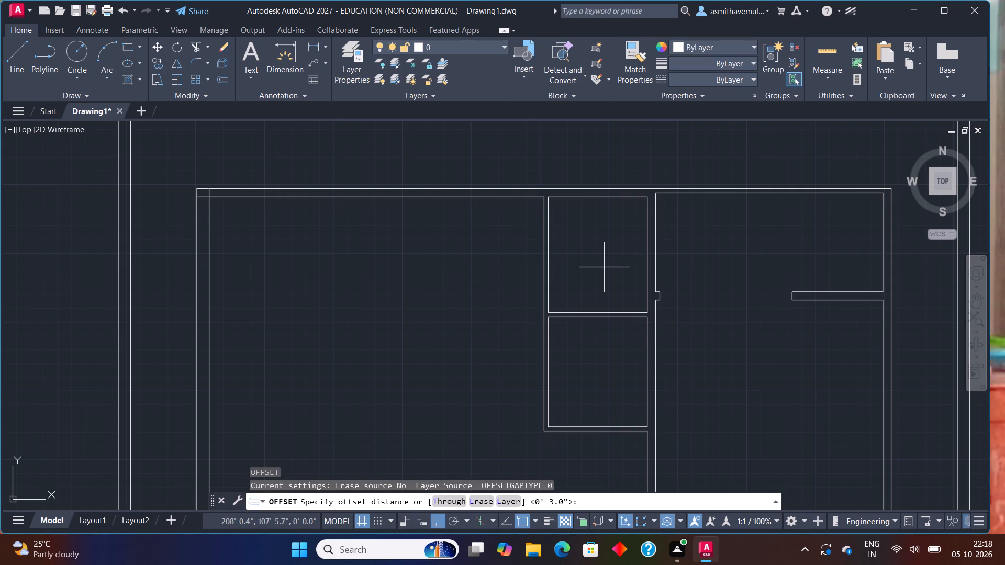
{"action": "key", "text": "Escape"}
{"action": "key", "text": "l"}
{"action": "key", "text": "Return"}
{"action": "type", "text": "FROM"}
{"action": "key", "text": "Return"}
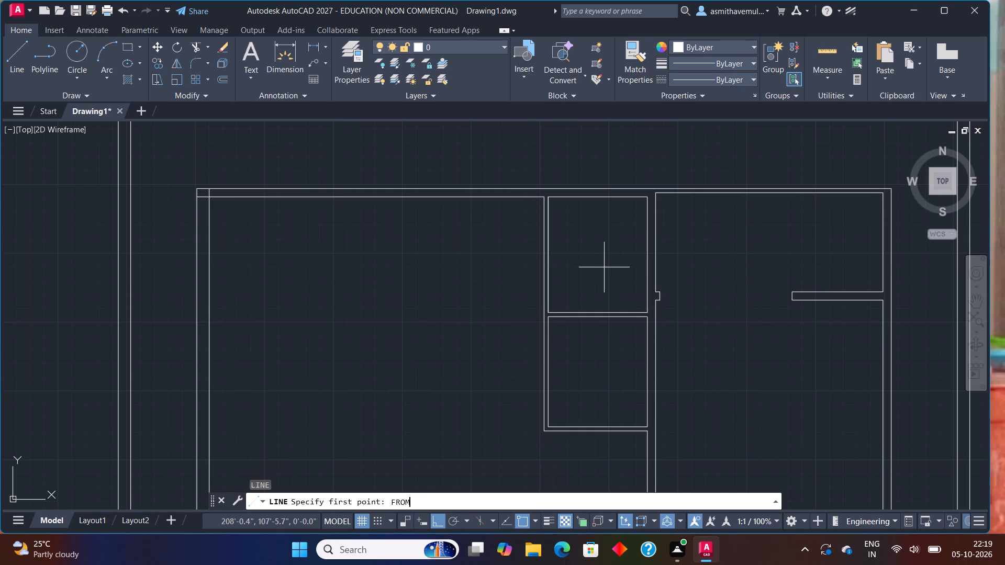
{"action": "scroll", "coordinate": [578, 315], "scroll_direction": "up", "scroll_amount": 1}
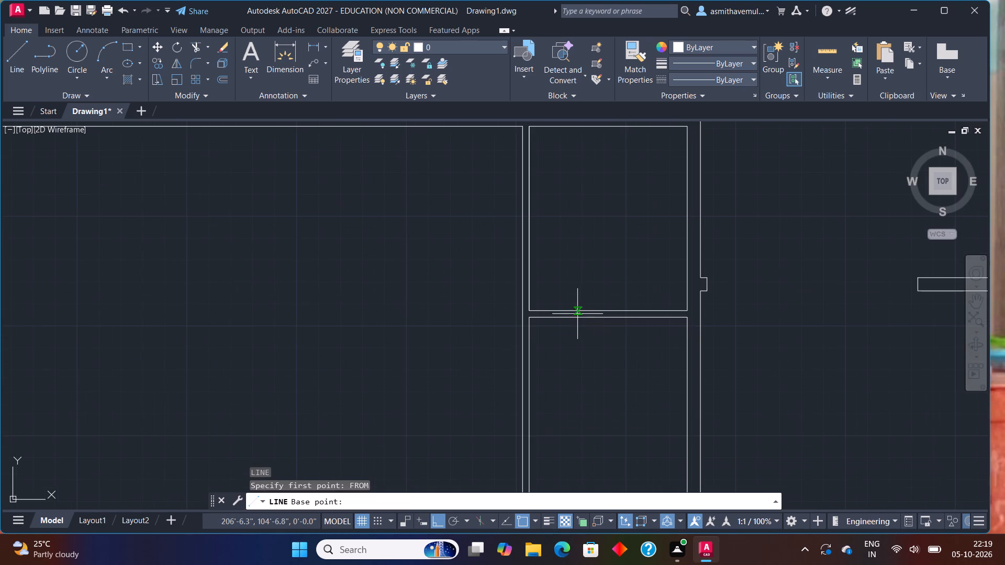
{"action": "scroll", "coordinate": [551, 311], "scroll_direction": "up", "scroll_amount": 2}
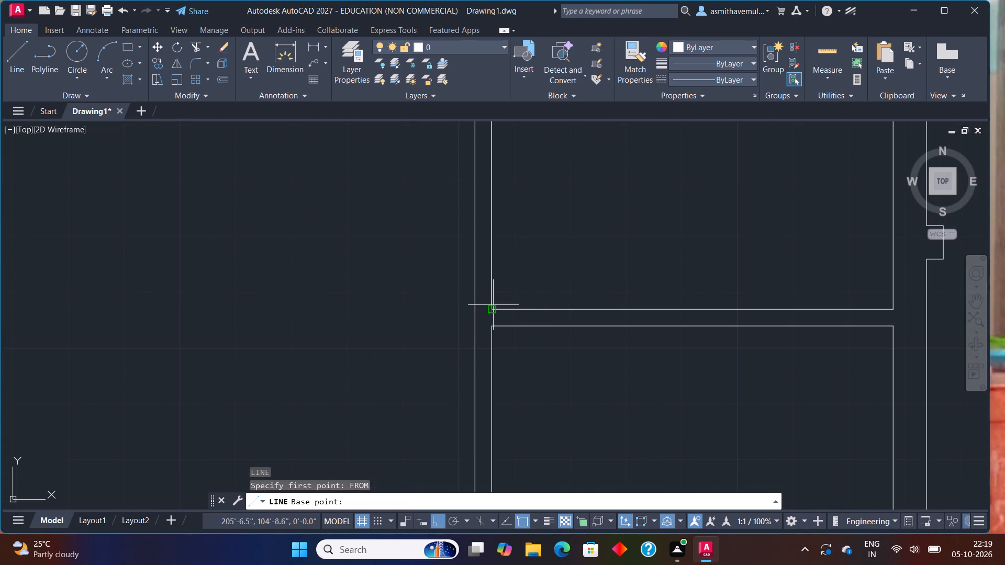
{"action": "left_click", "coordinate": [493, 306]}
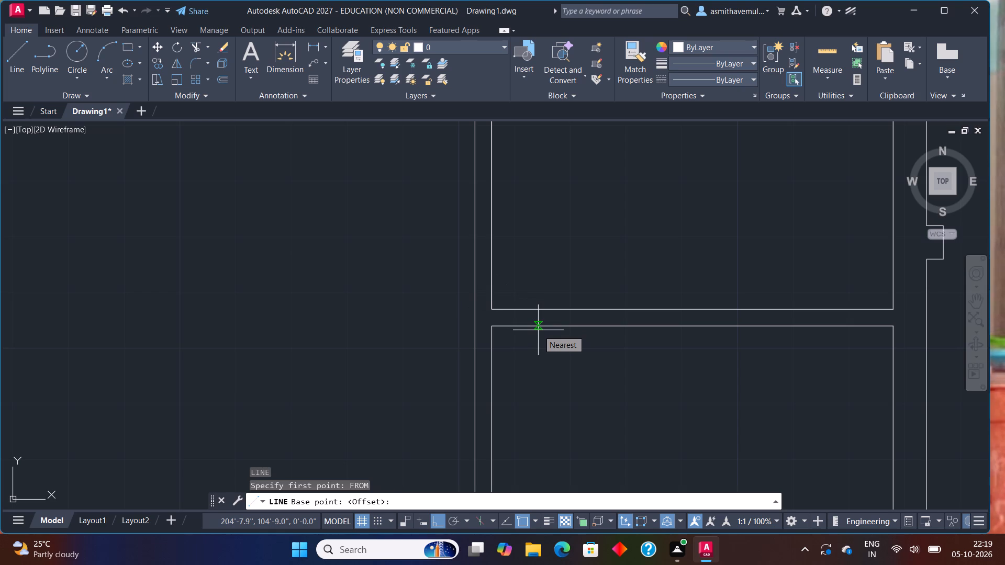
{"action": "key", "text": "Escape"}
Draw a jamb line across the wall between the two small rooms near its left end and offset it 3' to the right.
{"action": "key", "text": "l"}
{"action": "key", "text": "Return"}
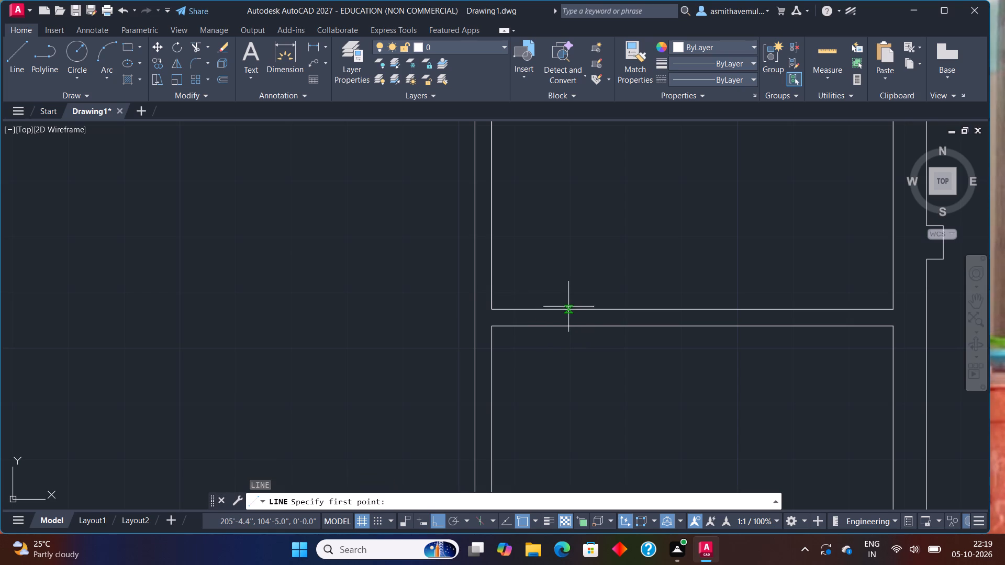
{"action": "left_click", "coordinate": [568, 310]}
{"action": "left_click", "coordinate": [567, 326]}
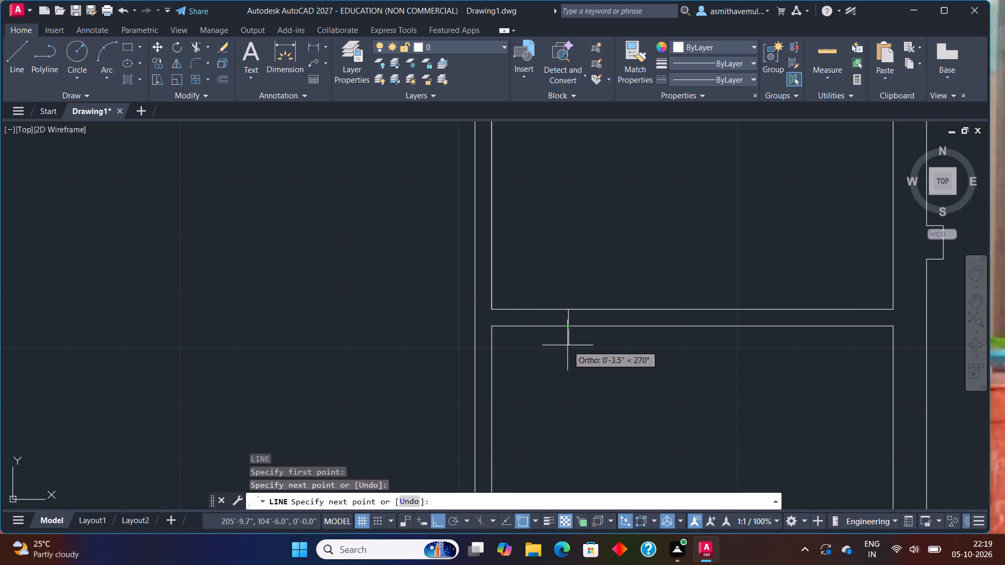
{"action": "key", "text": "Escape"}
{"action": "key", "text": "o"}
{"action": "key", "text": "Return"}
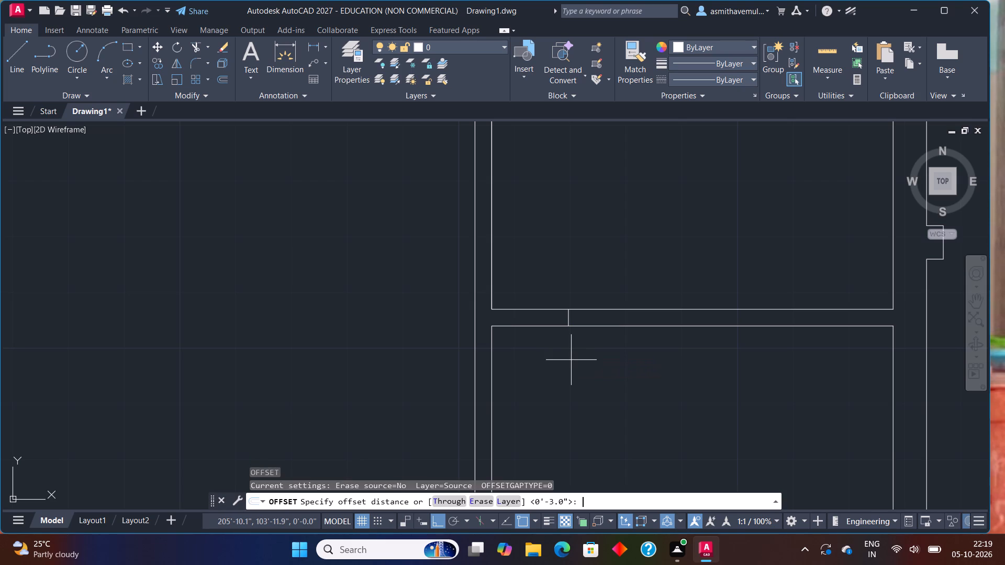
{"action": "type", "text": "3'"}
{"action": "key", "text": "Return"}
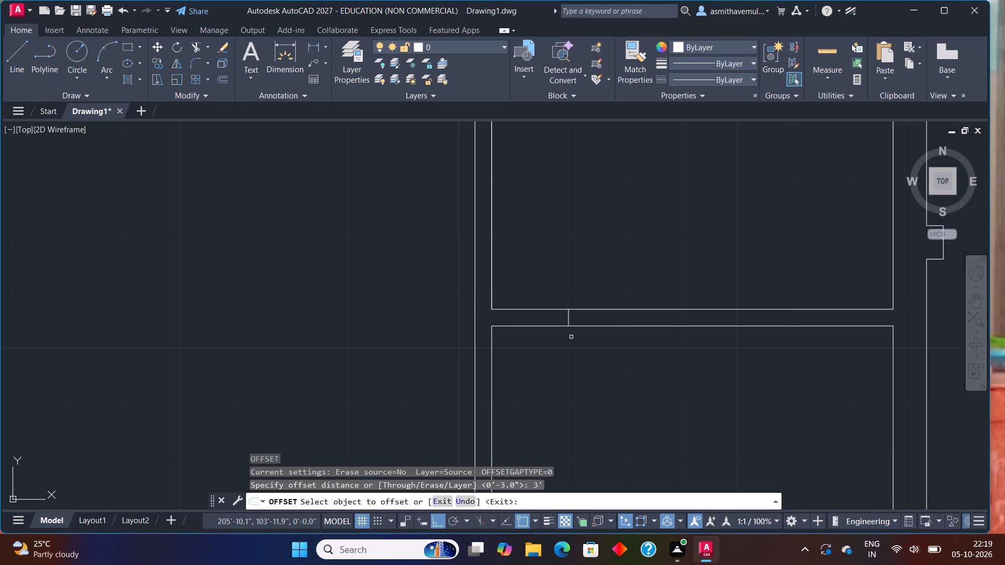
{"action": "left_click", "coordinate": [568, 323]}
{"action": "left_click", "coordinate": [638, 320]}
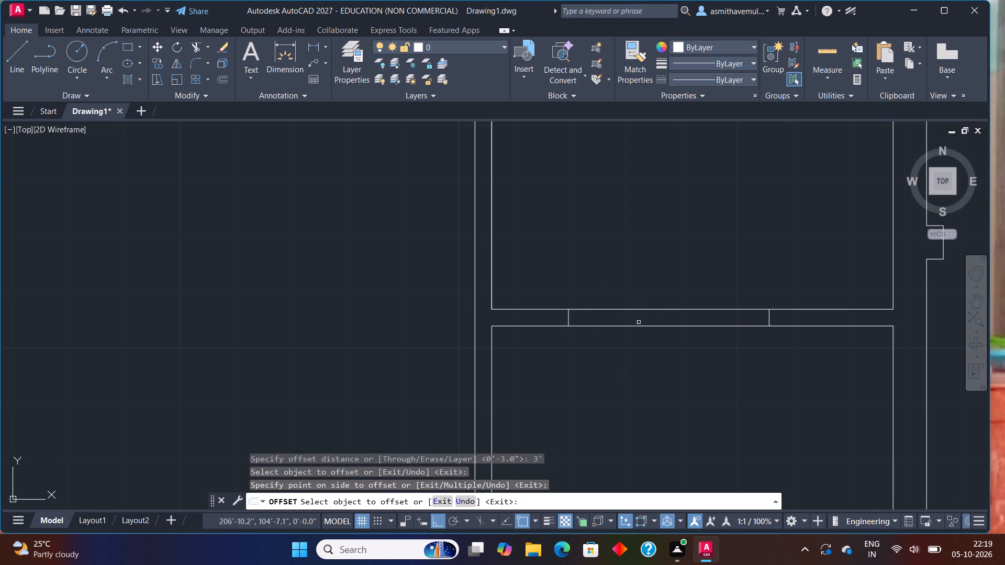
{"action": "key", "text": "Escape"}
Trim both wall lines between the two jambs to open a 3' doorway between the small rooms.
{"action": "type", "text": "TRIM"}
{"action": "key", "text": "Return"}
{"action": "left_click_drag", "start_coordinate": [643, 397], "coordinate": [656, 273]}
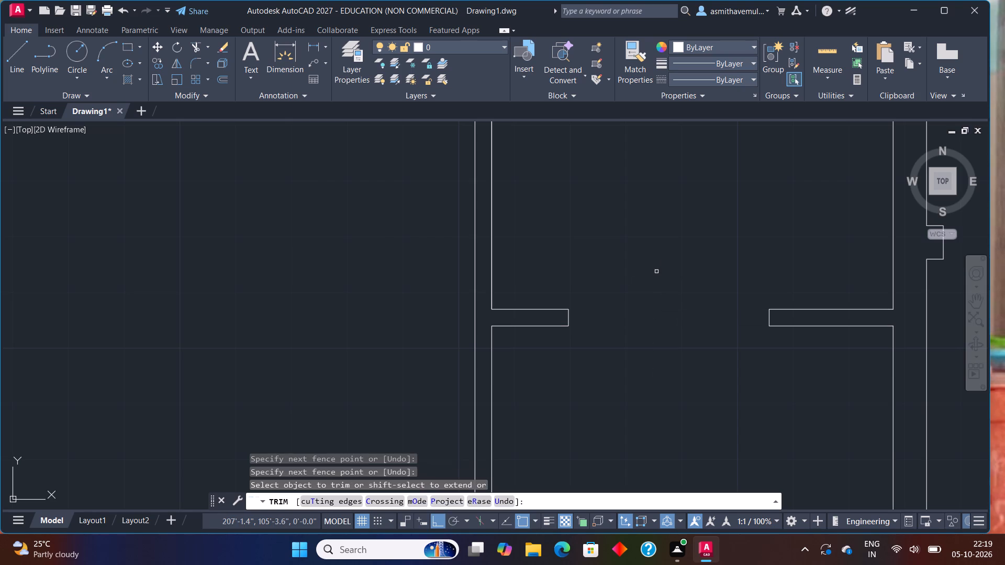
{"action": "key", "text": "Escape"}
Draw short lines across the lower small room's bottom wall, one near its left end and one where it meets the vertical wall.
{"action": "scroll", "coordinate": [656, 328], "scroll_direction": "down", "scroll_amount": 2}
{"action": "middle_click_drag", "start_coordinate": [651, 365], "coordinate": [631, 187]}
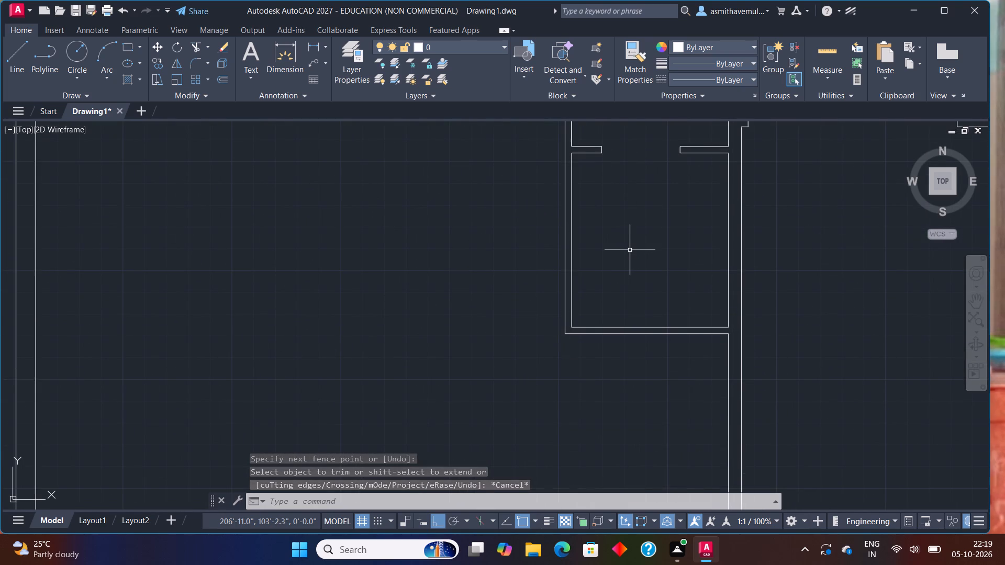
{"action": "middle_click", "coordinate": [632, 252]}
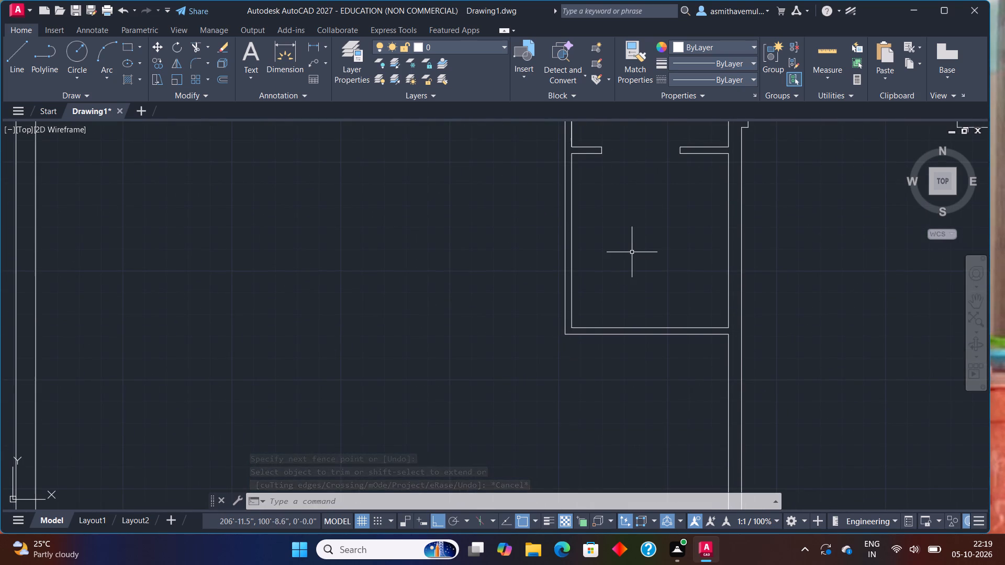
{"action": "scroll", "coordinate": [708, 340], "scroll_direction": "up", "scroll_amount": 1}
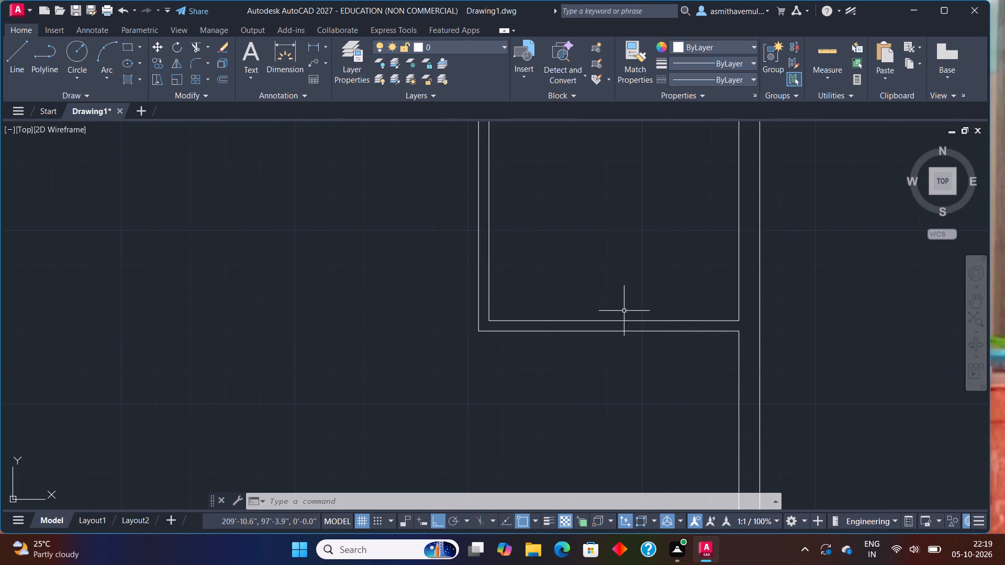
{"action": "scroll", "coordinate": [618, 312], "scroll_direction": "up", "scroll_amount": 1}
{"action": "key", "text": "l"}
{"action": "key", "text": "Return"}
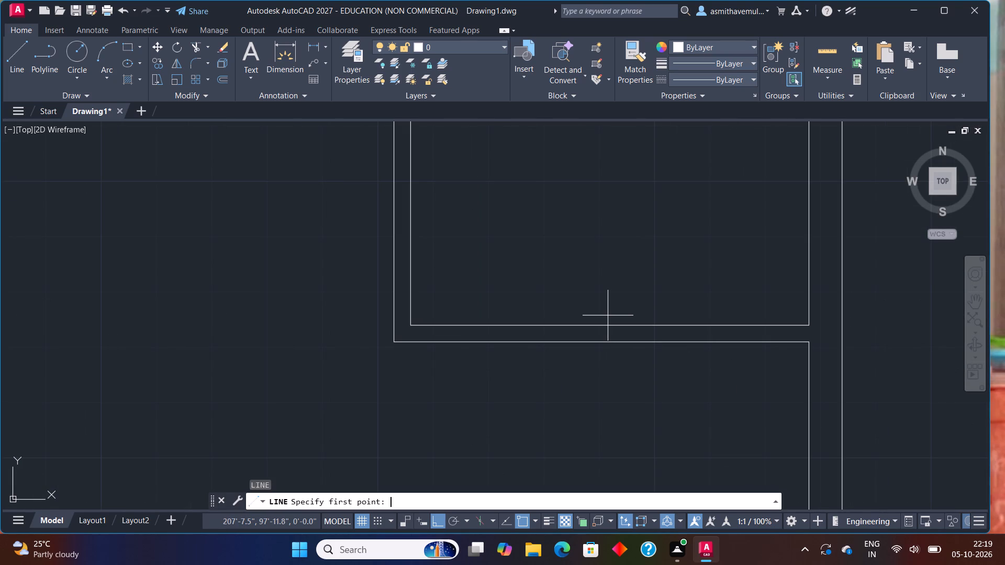
{"action": "left_click", "coordinate": [489, 324]}
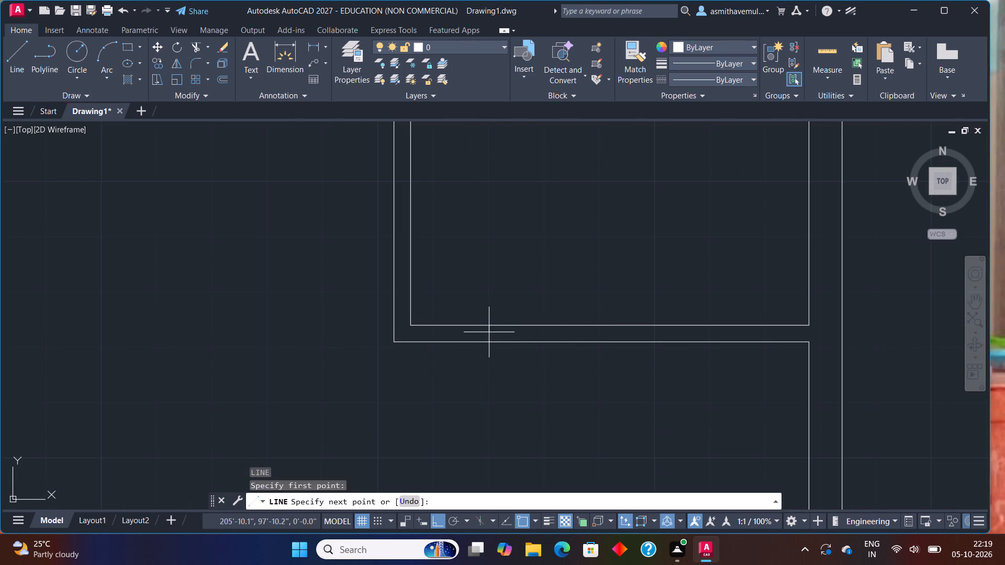
{"action": "left_click", "coordinate": [489, 343]}
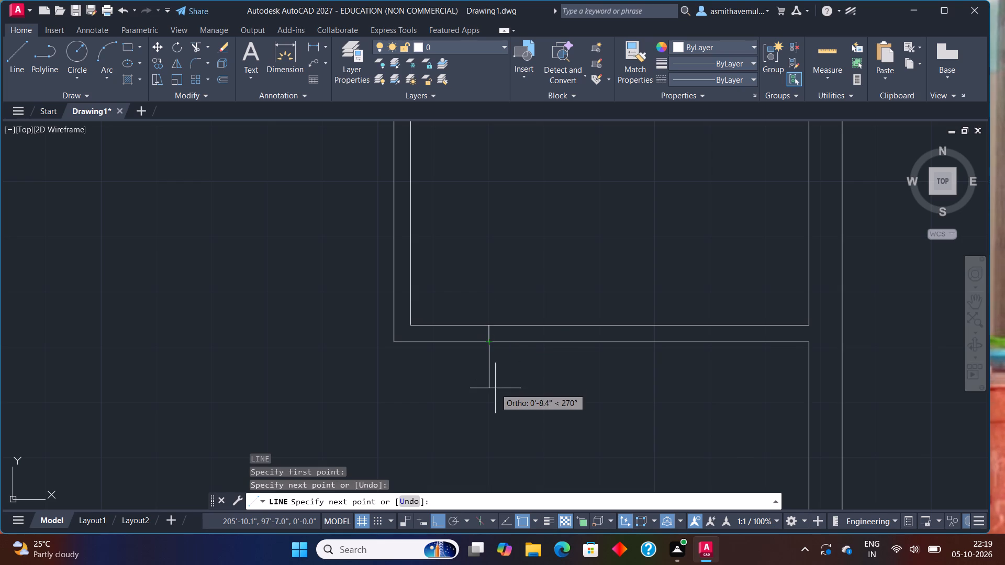
{"action": "key", "text": "Escape"}
{"action": "key", "text": "l"}
{"action": "key", "text": "Return"}
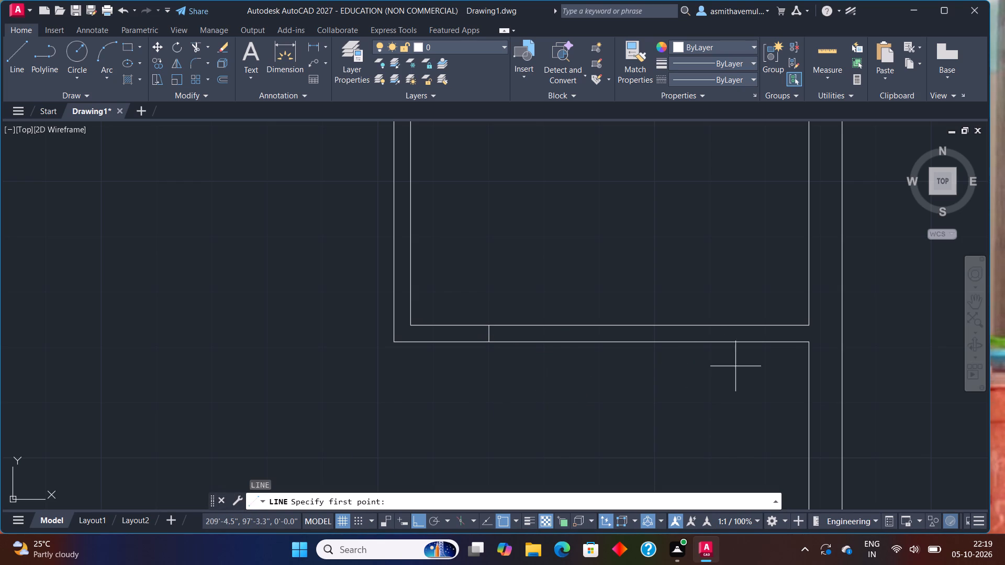
{"action": "left_click", "coordinate": [810, 325]}
{"action": "left_click", "coordinate": [808, 343]}
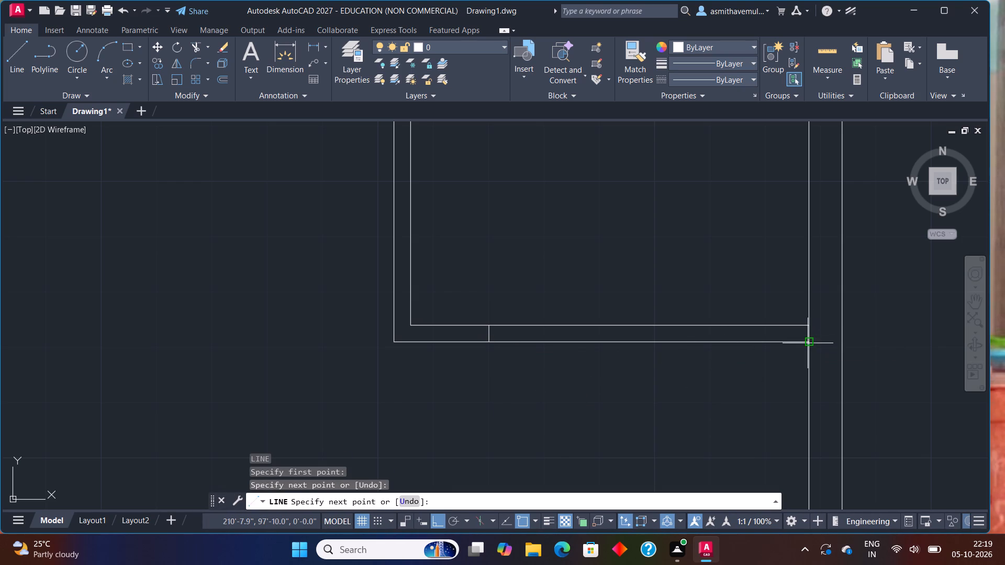
{"action": "key", "text": "Escape"}
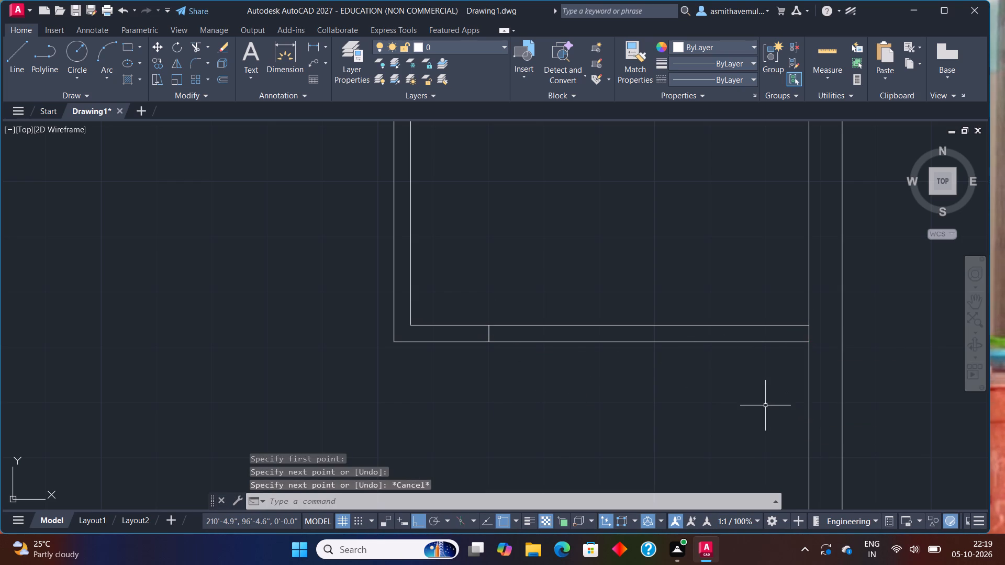
Trim the lower small room's bottom wall lines from the left jamb to the vertical wall to form an opening.
{"action": "type", "text": "TR"}
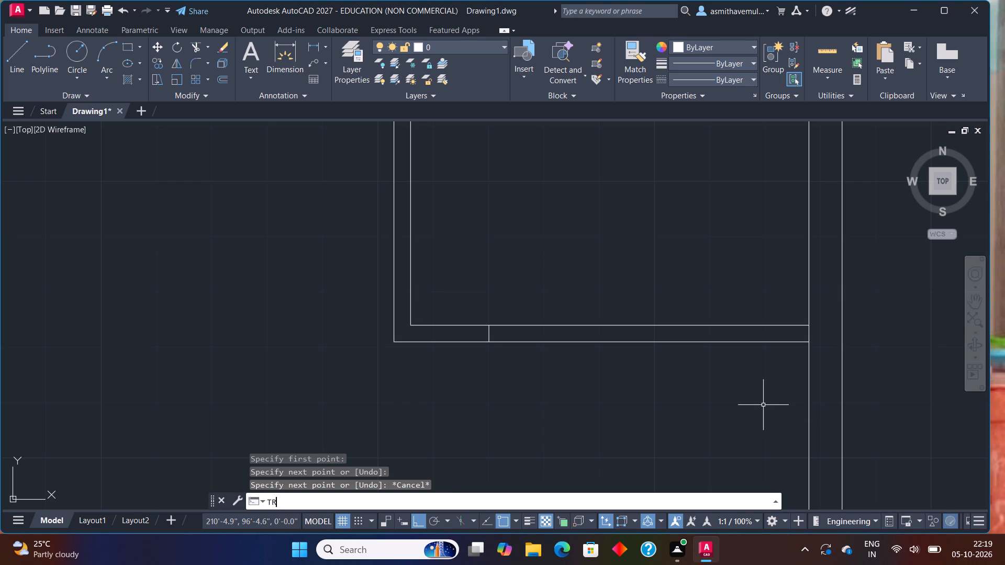
{"action": "type", "text": "IM"}
{"action": "key", "text": "Return"}
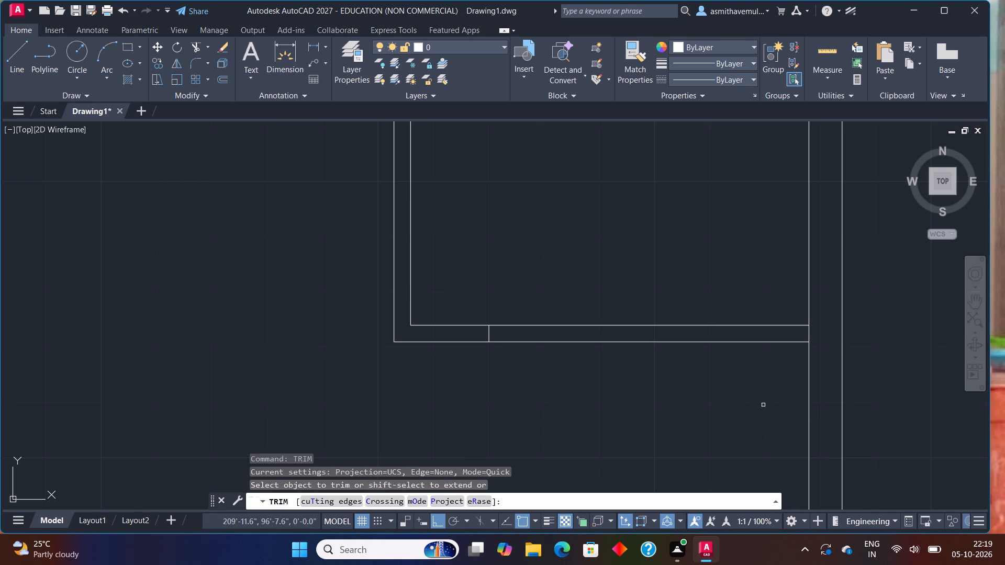
{"action": "left_click_drag", "start_coordinate": [762, 394], "coordinate": [738, 302]}
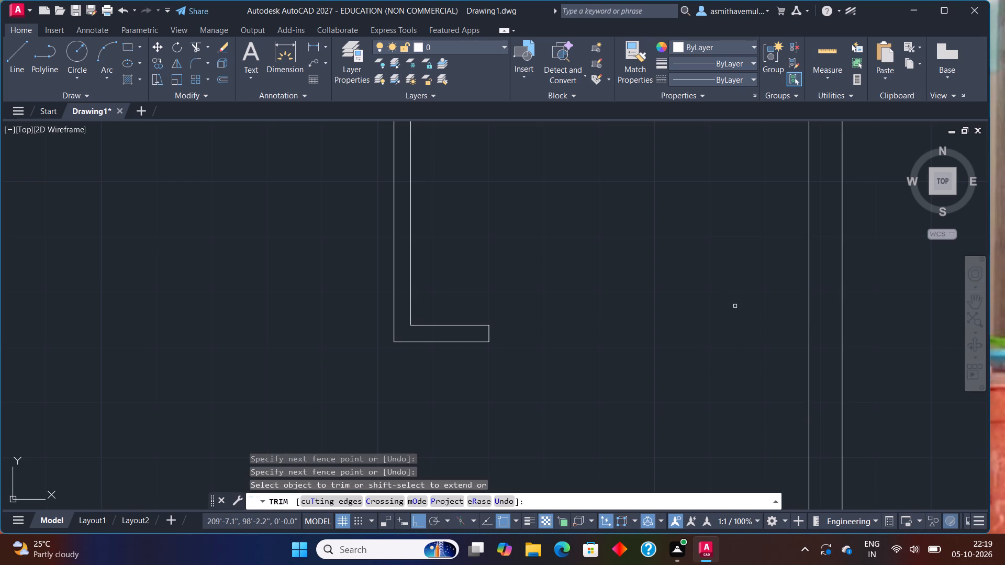
{"action": "key", "text": "grave"}
{"action": "left_click", "coordinate": [734, 341]}
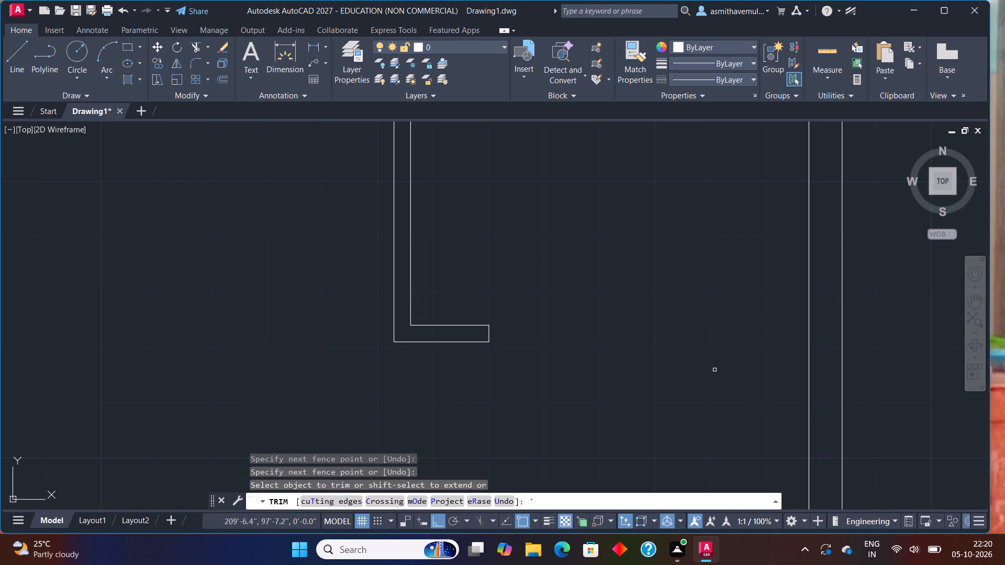
{"action": "key", "text": "Escape"}
Draw a line across the thick vertical wall beside the lower small room, level with the bottom wall's outer line.
{"action": "key", "text": "l"}
{"action": "key", "text": "Return"}
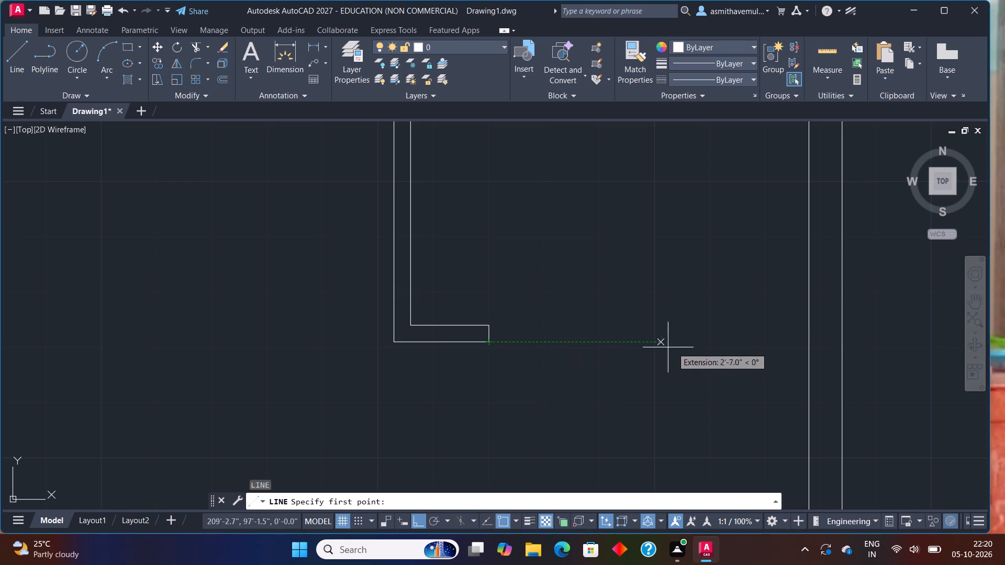
{"action": "left_click", "coordinate": [810, 341]}
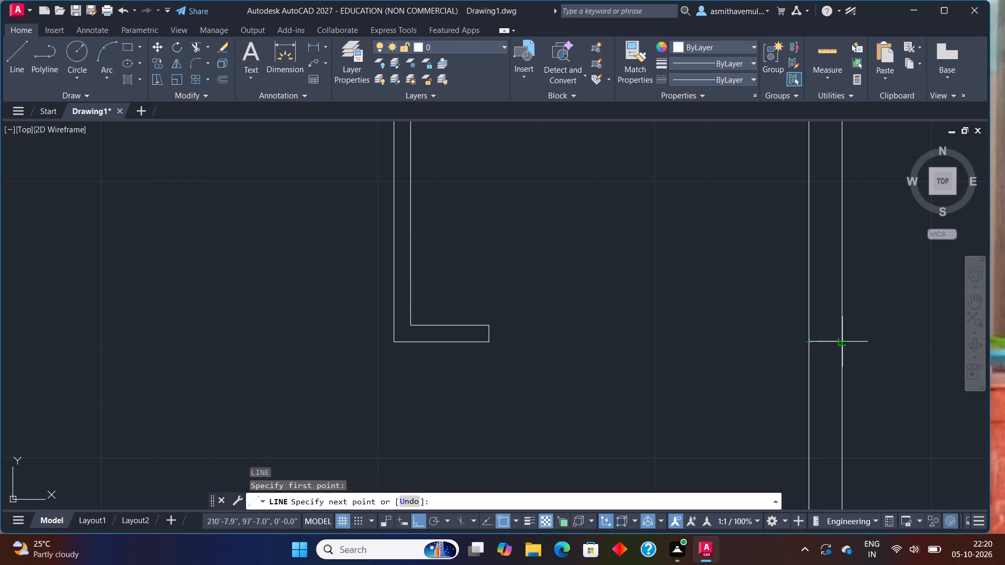
{"action": "left_click", "coordinate": [843, 342]}
{"action": "key", "text": "Escape"}
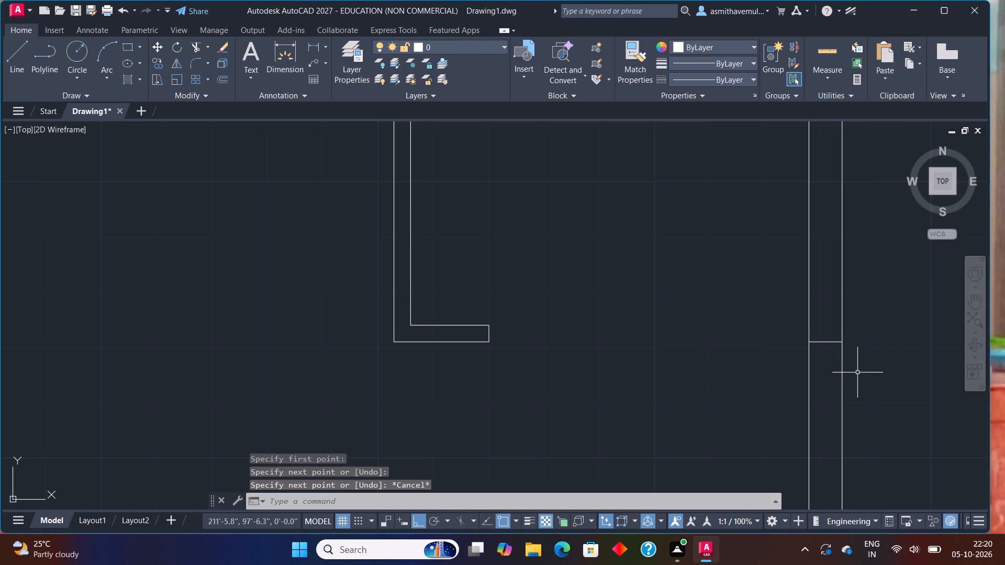
Trim both lines of the thick vertical wall below the new closing line.
{"action": "key", "text": "t"}
{"action": "key", "text": "r"}
{"action": "type", "text": "IM"}
{"action": "key", "text": "Return"}
{"action": "left_click_drag", "start_coordinate": [872, 385], "coordinate": [707, 423]}
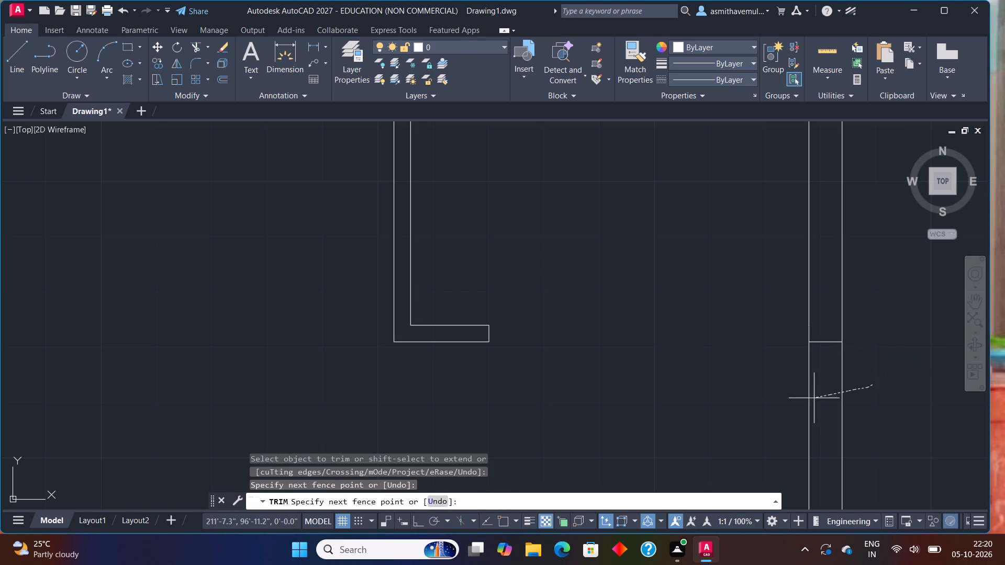
{"action": "left_click_drag", "start_coordinate": [707, 423], "coordinate": [691, 427]}
{"action": "scroll", "coordinate": [691, 428], "scroll_direction": "down", "scroll_amount": 4}
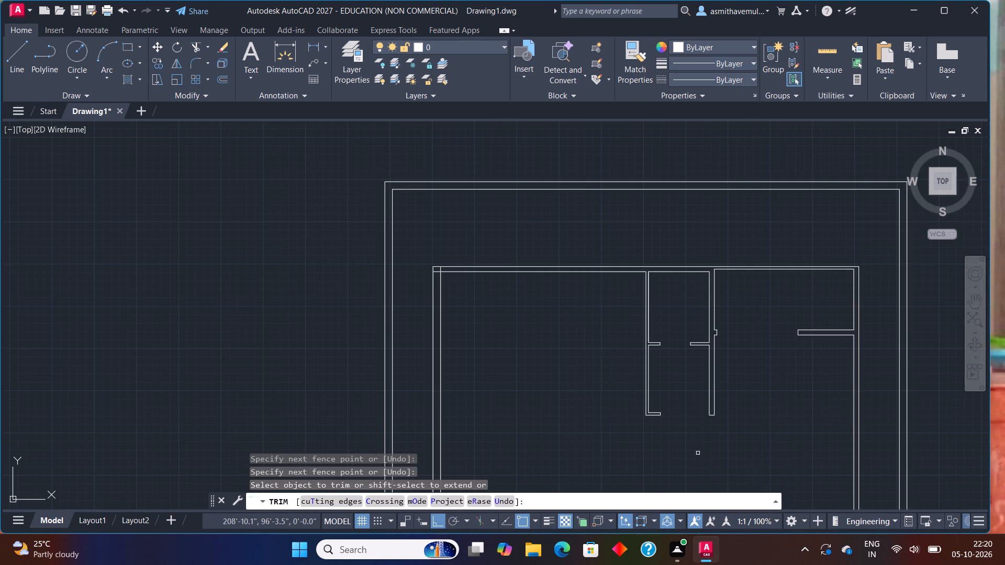
{"action": "key", "text": "Escape"}
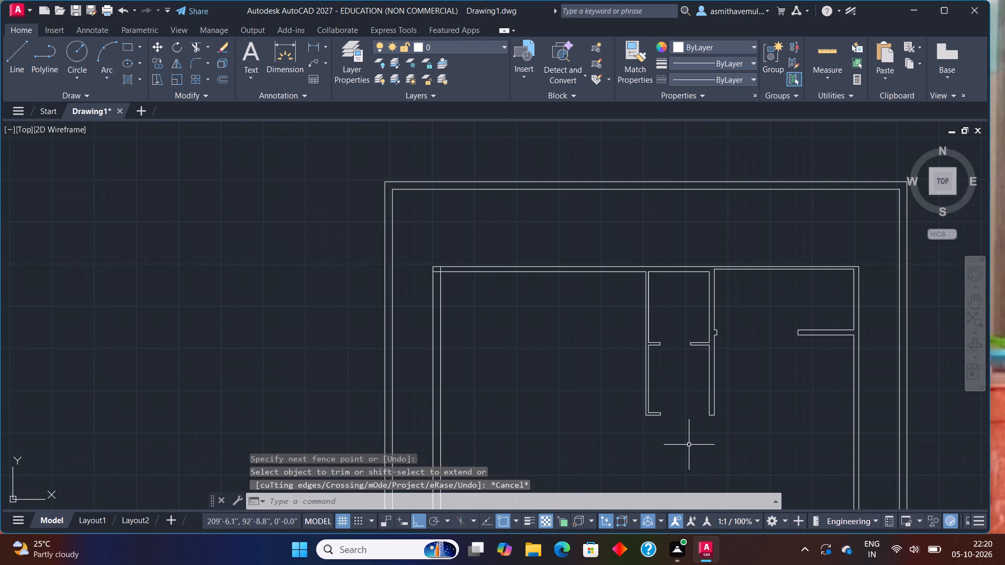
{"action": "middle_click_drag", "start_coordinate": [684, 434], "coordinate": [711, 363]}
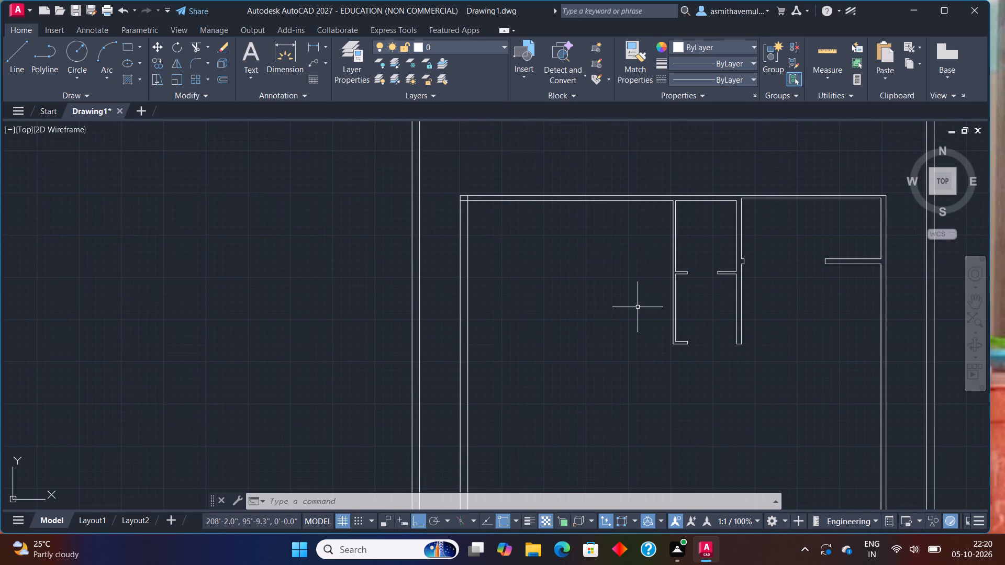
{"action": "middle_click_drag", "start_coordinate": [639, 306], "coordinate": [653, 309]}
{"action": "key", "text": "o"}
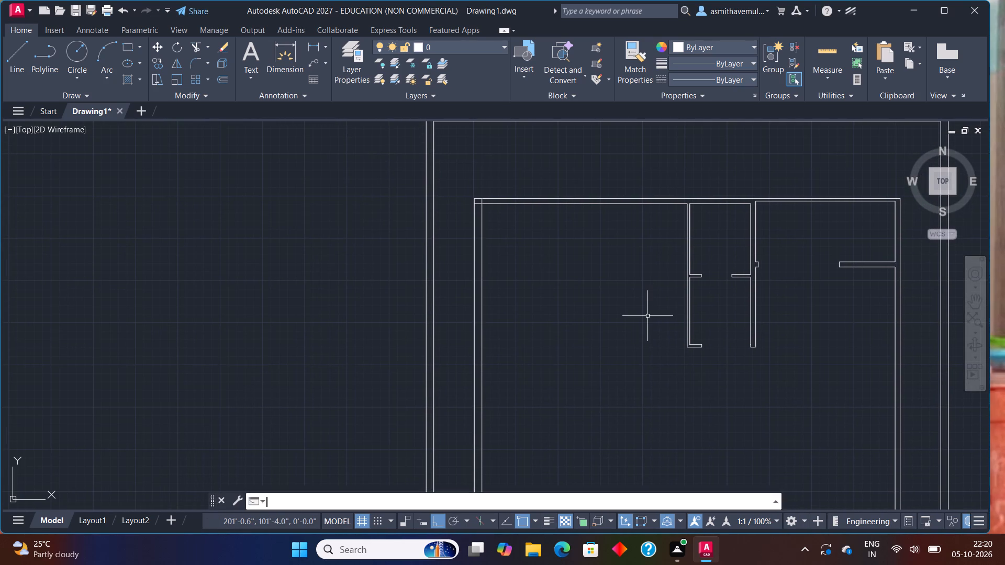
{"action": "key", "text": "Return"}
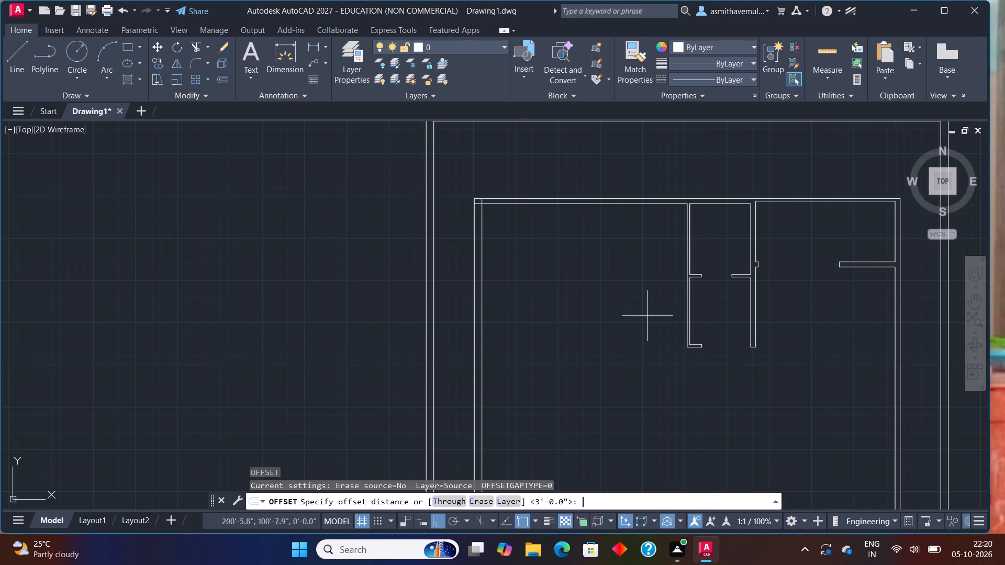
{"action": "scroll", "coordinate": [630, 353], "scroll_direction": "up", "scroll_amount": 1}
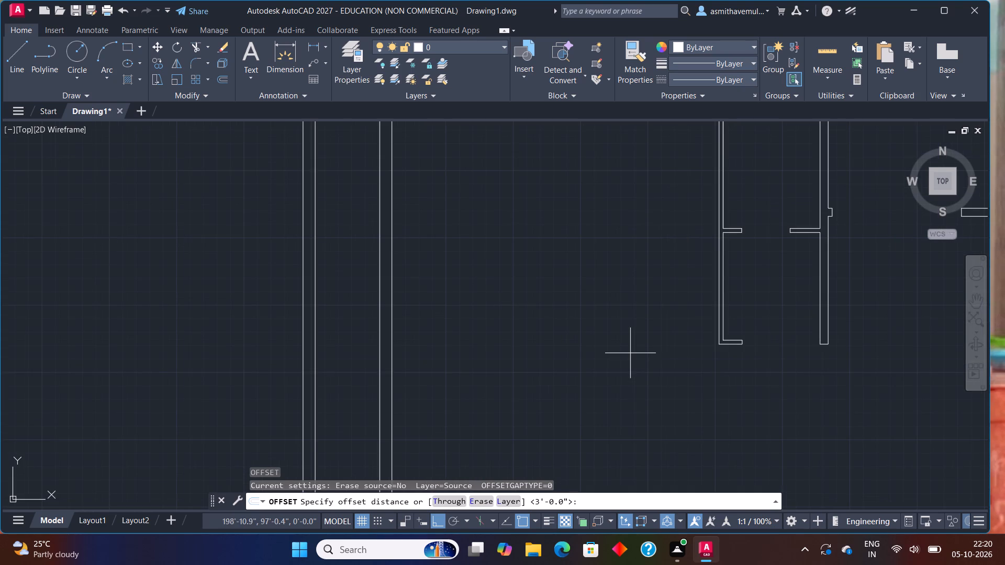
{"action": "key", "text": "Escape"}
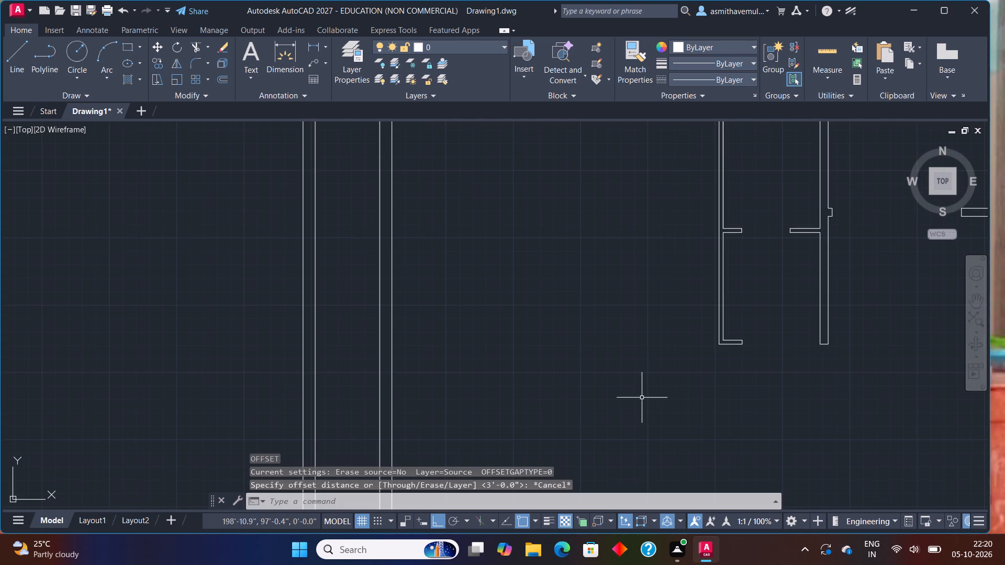
Trim away the outer line of the short bottom wall stub at the lower small room's left corner.
{"action": "scroll", "coordinate": [753, 375], "scroll_direction": "up", "scroll_amount": 2}
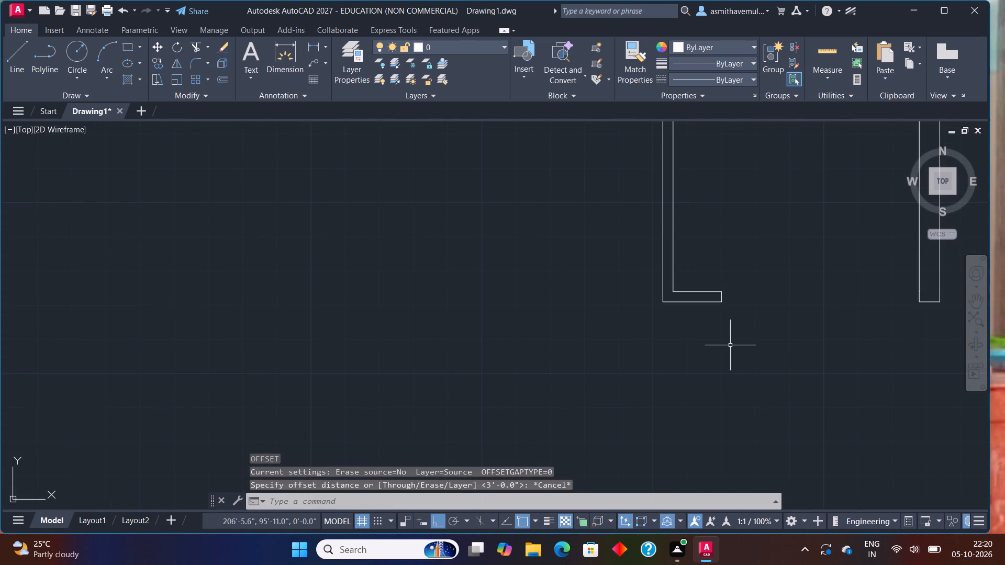
{"action": "type", "text": "TRO"}
{"action": "key", "text": "BackSpace"}
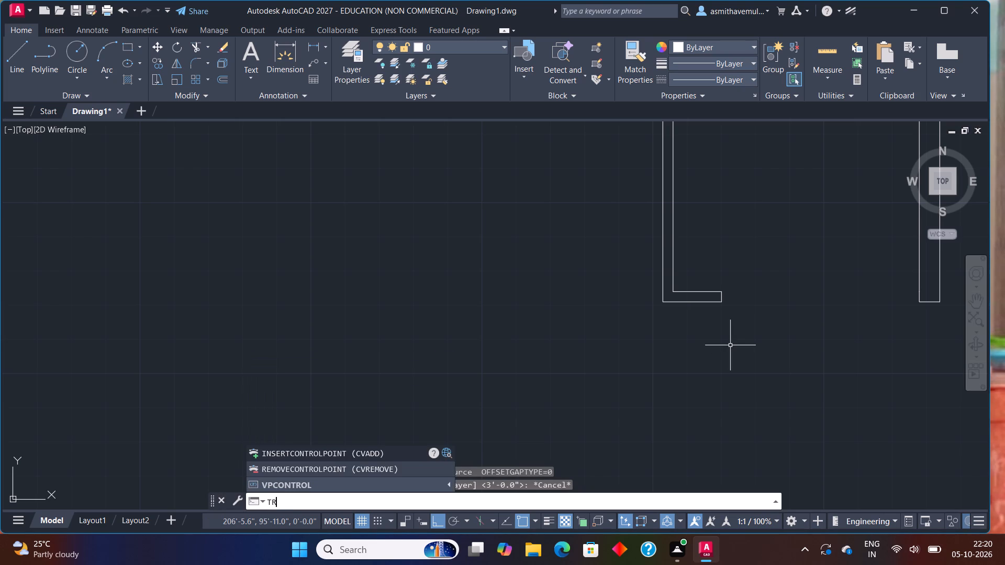
{"action": "type", "text": "IM"}
{"action": "key", "text": "Return"}
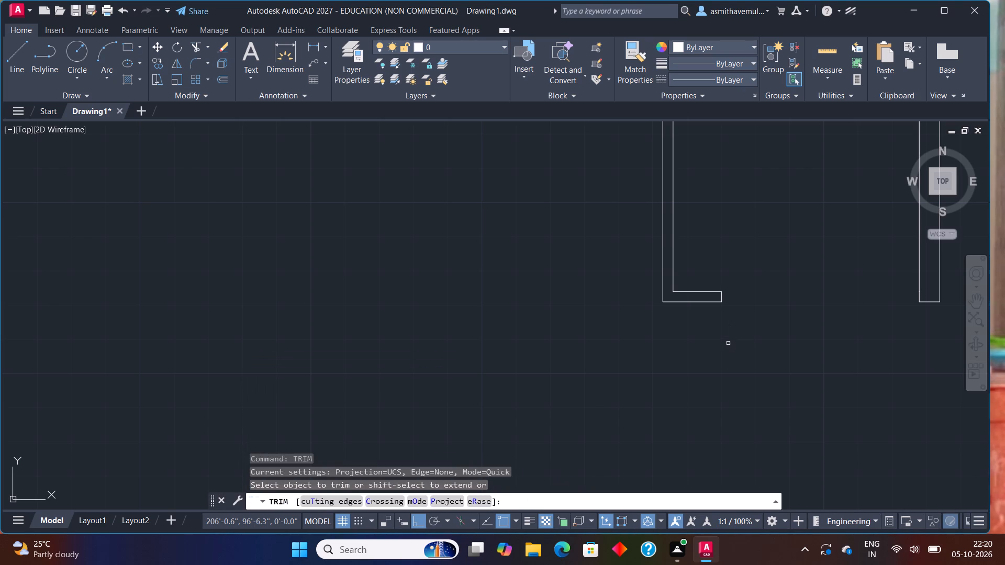
{"action": "left_click", "coordinate": [705, 300]}
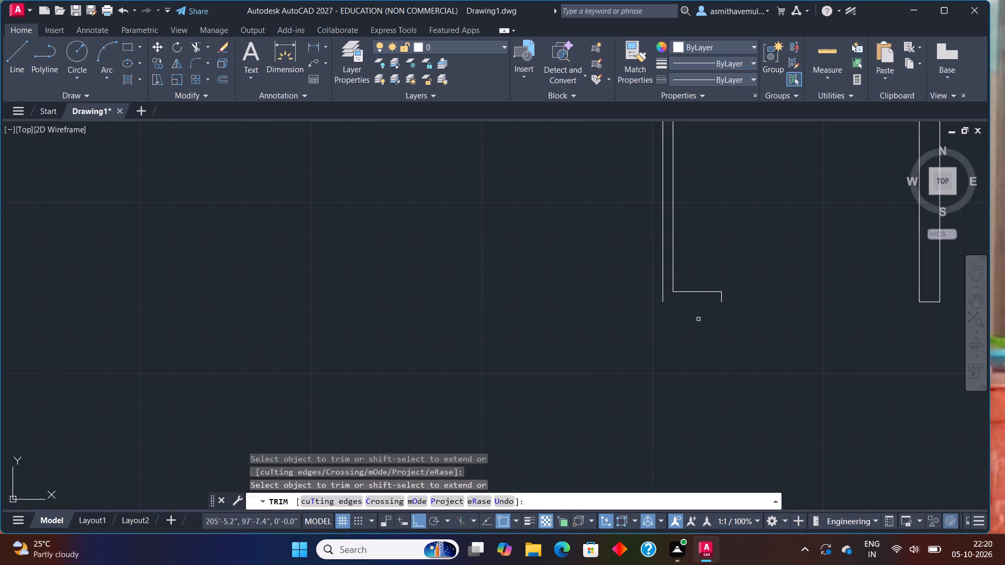
{"action": "key", "text": "Escape"}
Offset the stub's remaining inner line 6" downward to form a thicker bottom wall.
{"action": "key", "text": "o"}
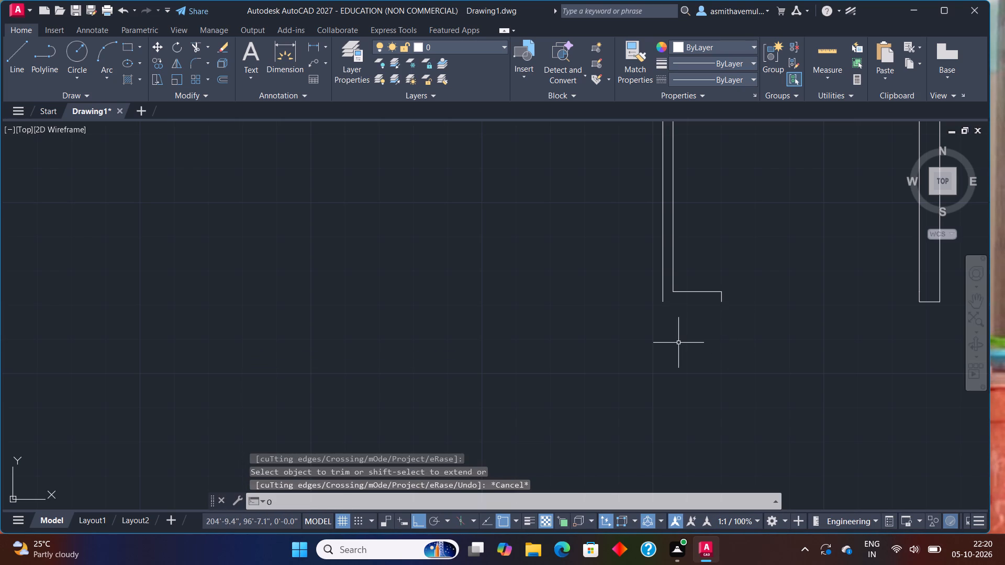
{"action": "key", "text": "Return"}
{"action": "key", "text": "6"}
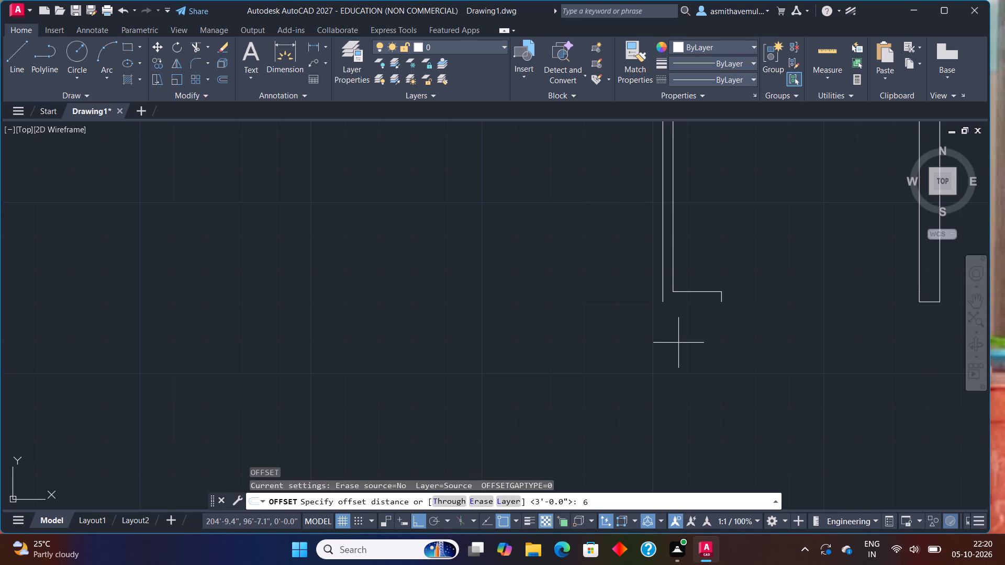
{"action": "key", "text": "shift+quotedbl"}
{"action": "key", "text": "Return"}
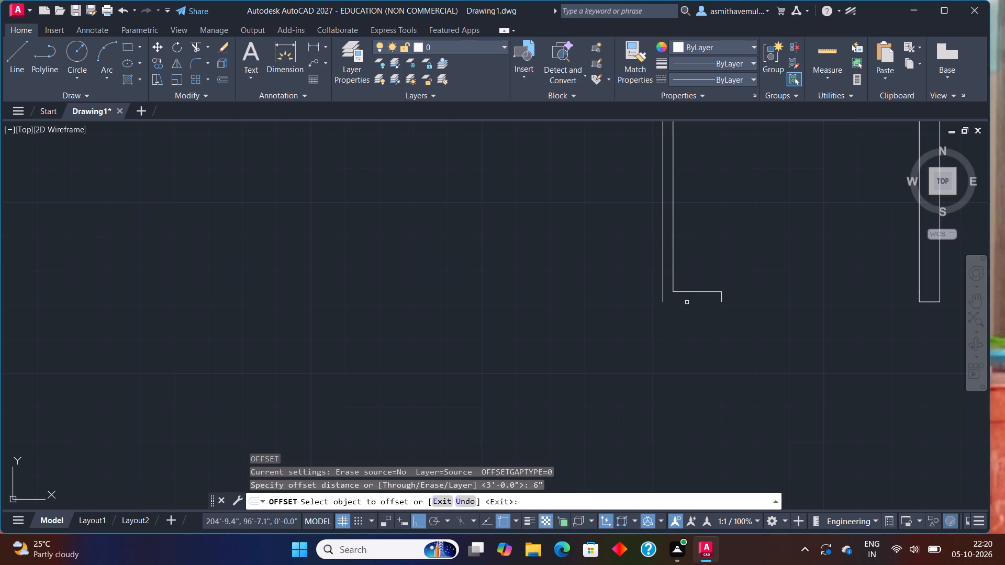
{"action": "left_click", "coordinate": [689, 292]}
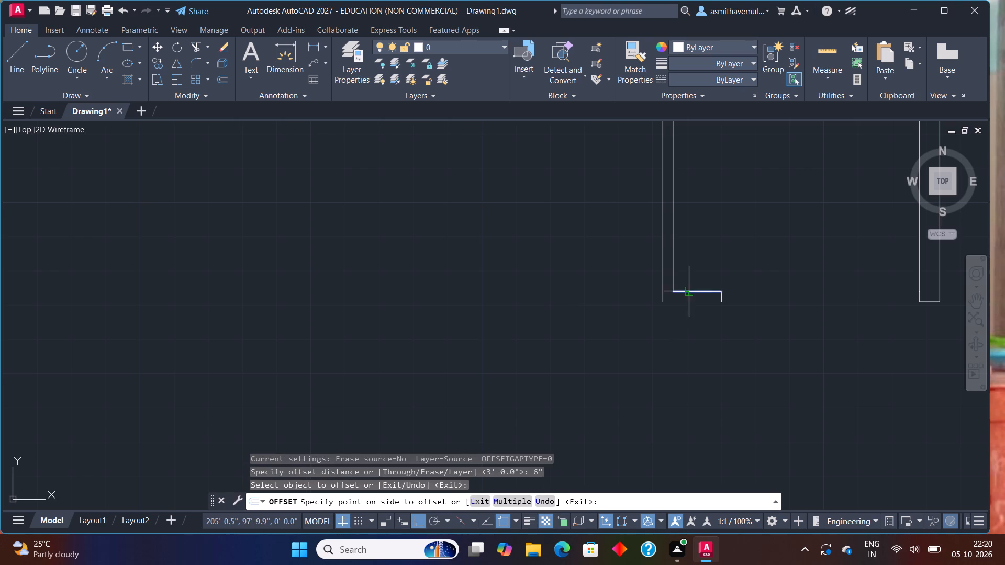
{"action": "left_click", "coordinate": [691, 318]}
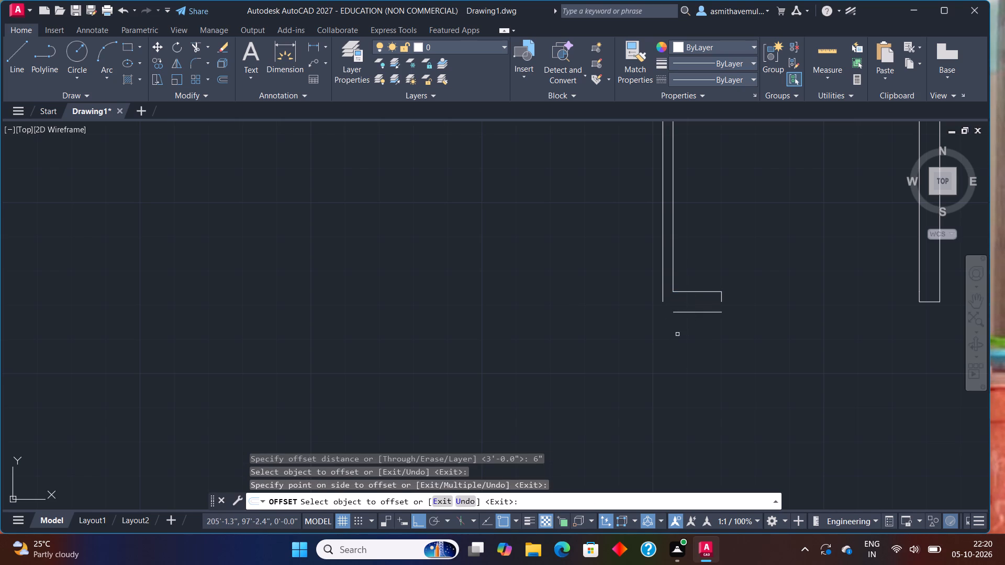
{"action": "key", "text": "Escape"}
Draw a horizontal line about 1'6" long leftward from the left end of the new offset line, past the vertical wall.
{"action": "key", "text": "l"}
{"action": "key", "text": "Return"}
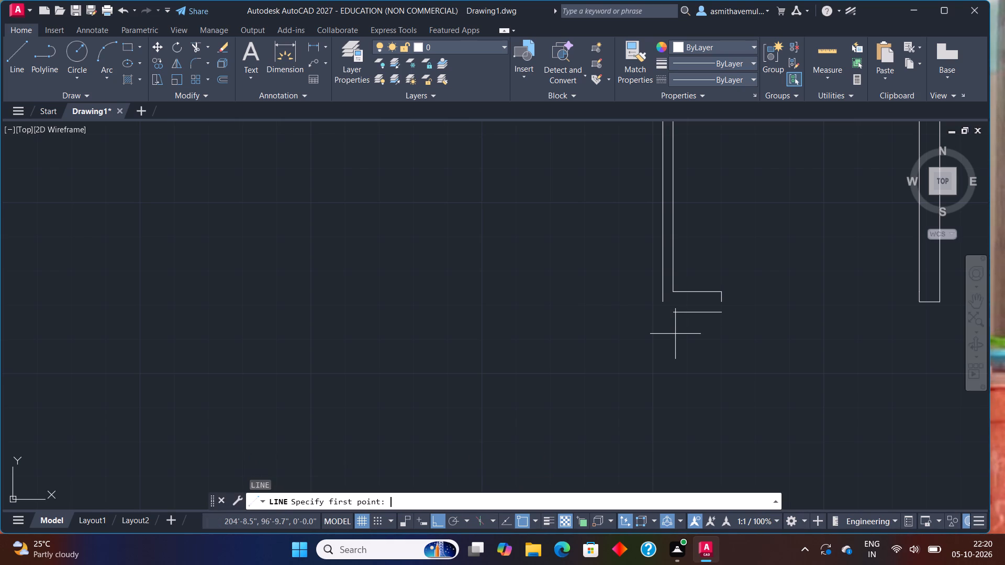
{"action": "left_click", "coordinate": [676, 315]}
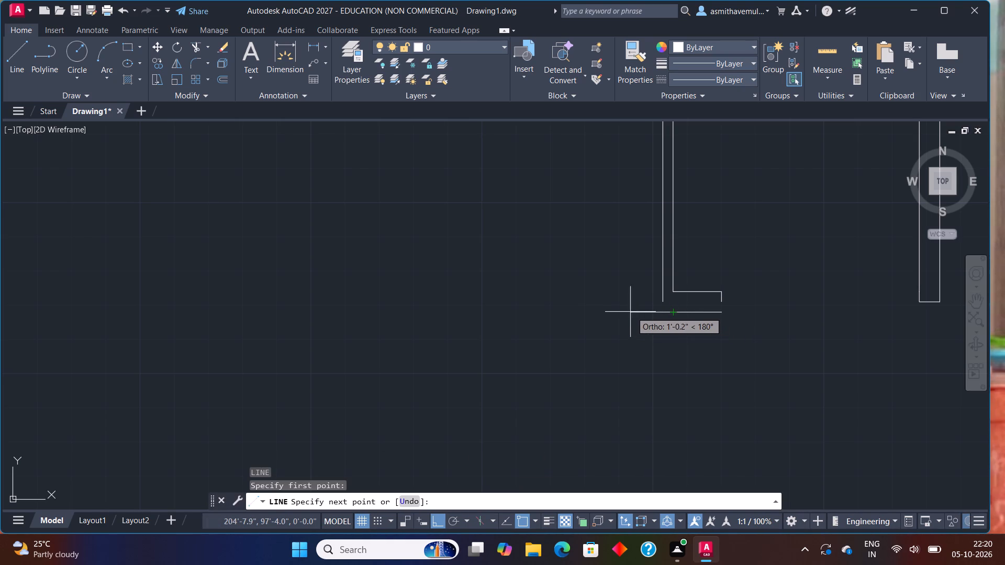
{"action": "left_click", "coordinate": [610, 310]}
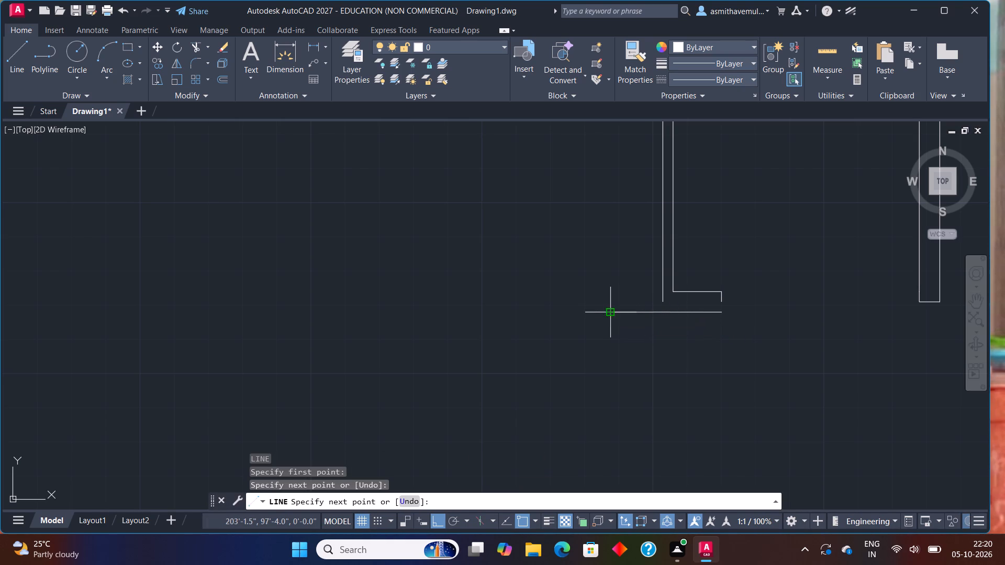
{"action": "key", "text": "Escape"}
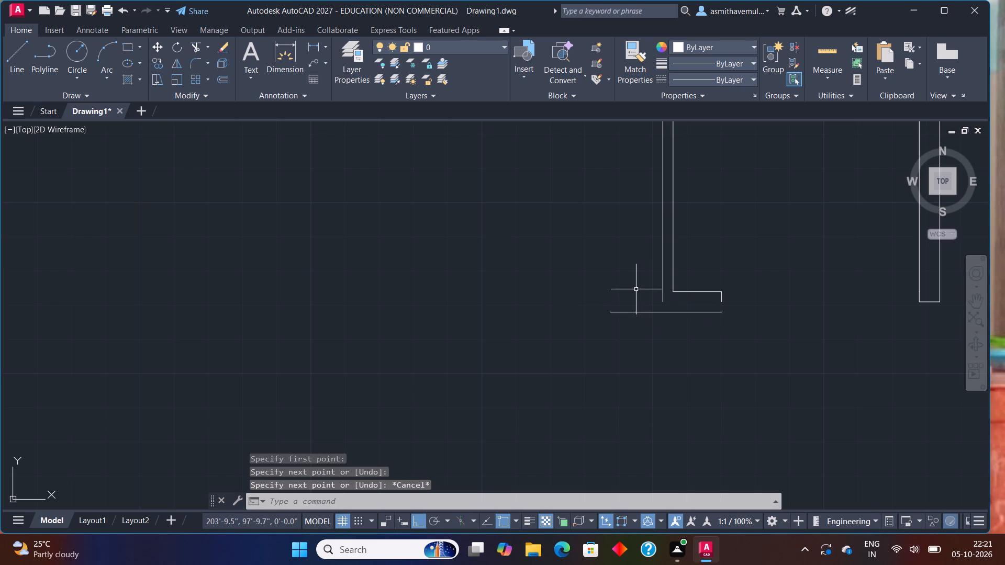
Offset the inner line of the top wall 14' downward across the large room left of the small rooms.
{"action": "middle_click_drag", "start_coordinate": [635, 282], "coordinate": [641, 332]}
{"action": "scroll", "coordinate": [640, 314], "scroll_direction": "down", "scroll_amount": 1}
{"action": "middle_click_drag", "start_coordinate": [640, 308], "coordinate": [639, 378]}
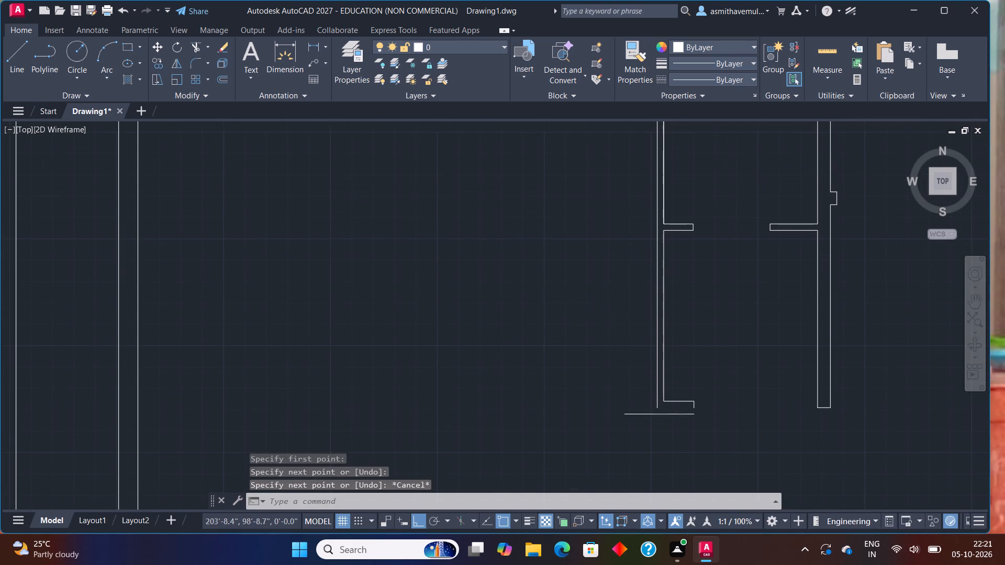
{"action": "key", "text": "o"}
{"action": "key", "text": "Return"}
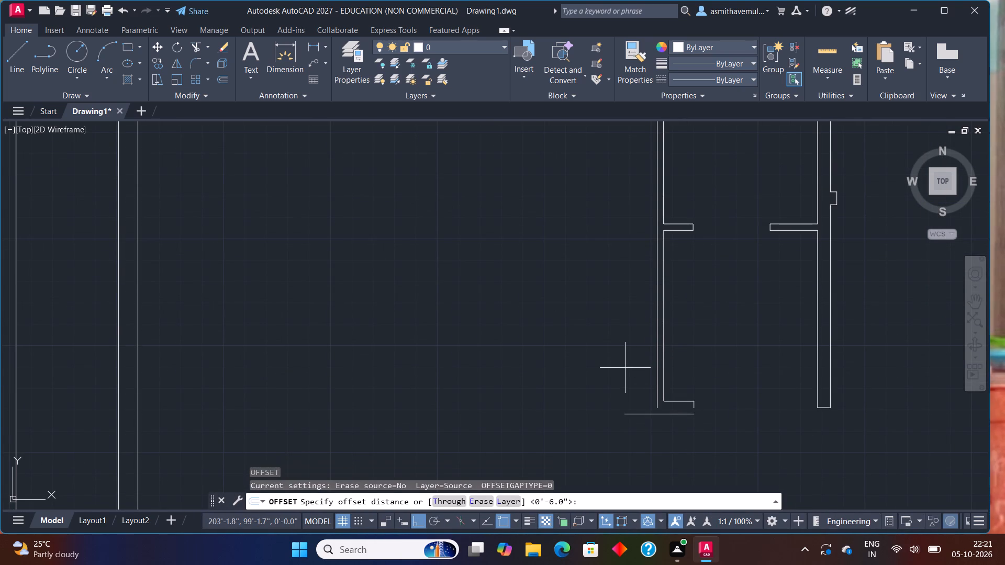
{"action": "key", "text": "1"}
{"action": "type", "text": "4'"}
{"action": "key", "text": "Return"}
{"action": "scroll", "coordinate": [607, 331], "scroll_direction": "down", "scroll_amount": 1}
{"action": "middle_click", "coordinate": [605, 327]}
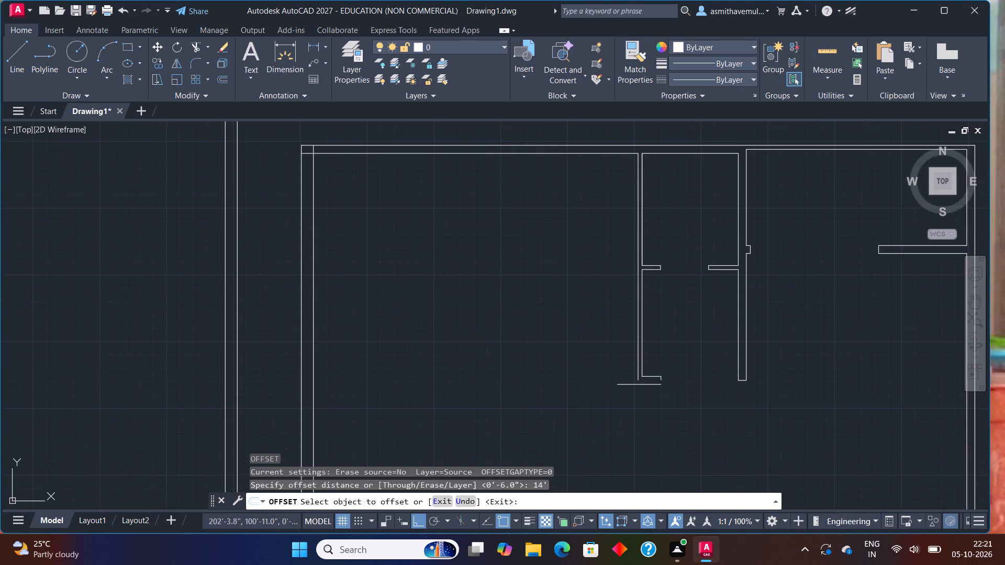
{"action": "left_click", "coordinate": [607, 152]}
{"action": "left_click", "coordinate": [602, 299]}
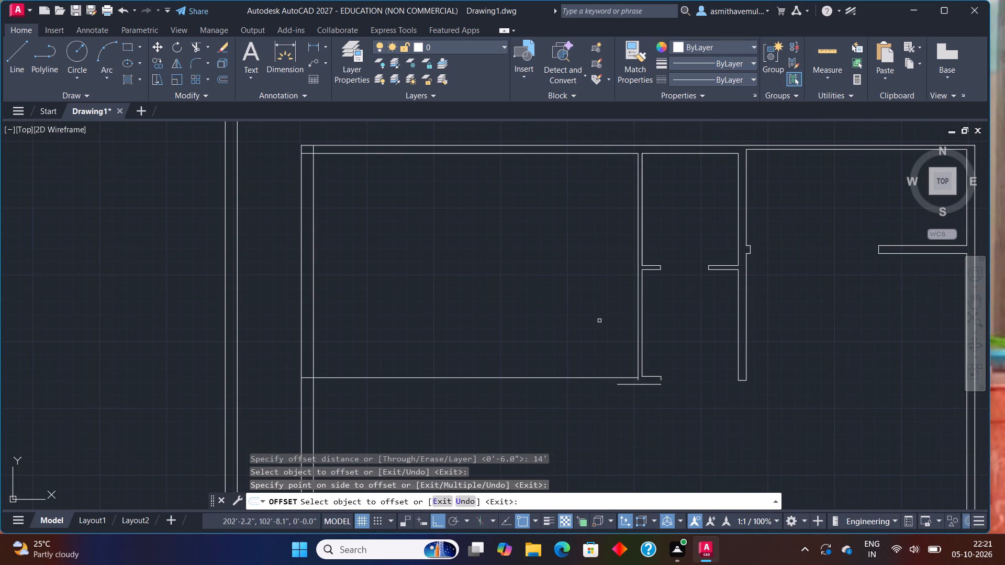
{"action": "key", "text": "Escape"}
Offset the left line of the small rooms' left wall 13'6" to the left, into the large room.
{"action": "key", "text": "o"}
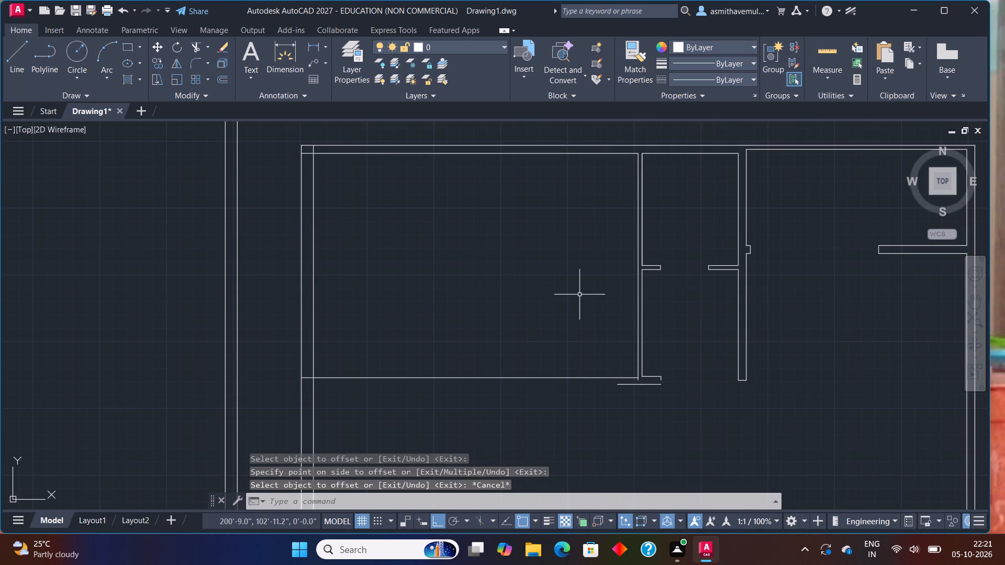
{"action": "key", "text": "Return"}
{"action": "type", "text": "13'6"}
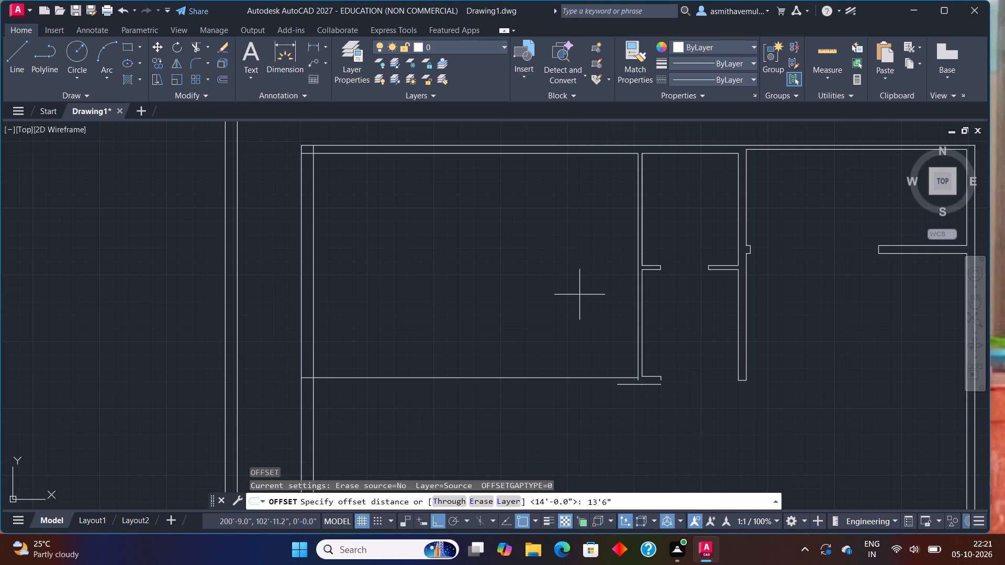
{"action": "key", "text": "shift+quotedbl"}
{"action": "key", "text": "Return"}
{"action": "scroll", "coordinate": [605, 279], "scroll_direction": "up", "scroll_amount": 1}
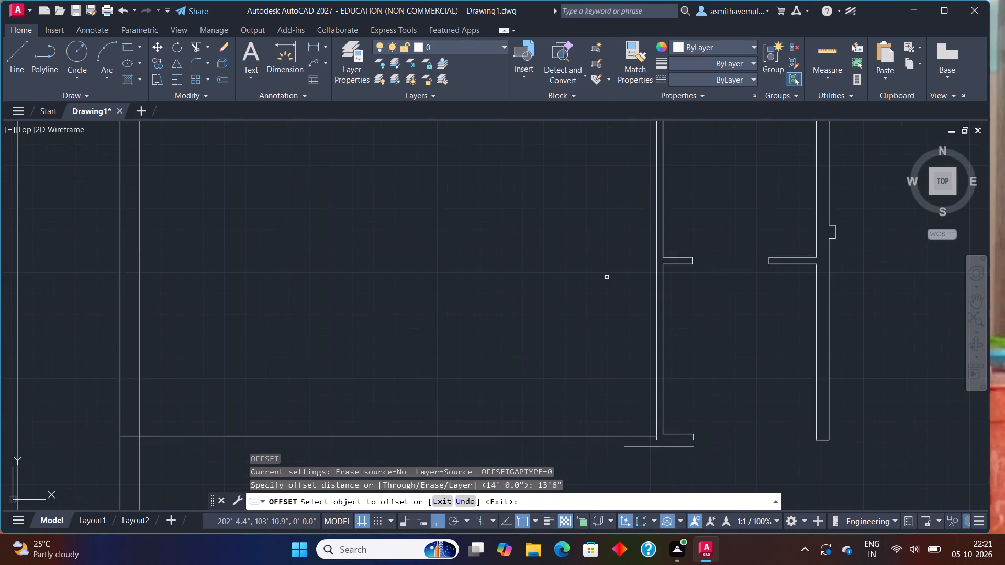
{"action": "left_click", "coordinate": [657, 259]}
{"action": "left_click", "coordinate": [564, 274]}
{"action": "scroll", "coordinate": [544, 278], "scroll_direction": "down", "scroll_amount": 1}
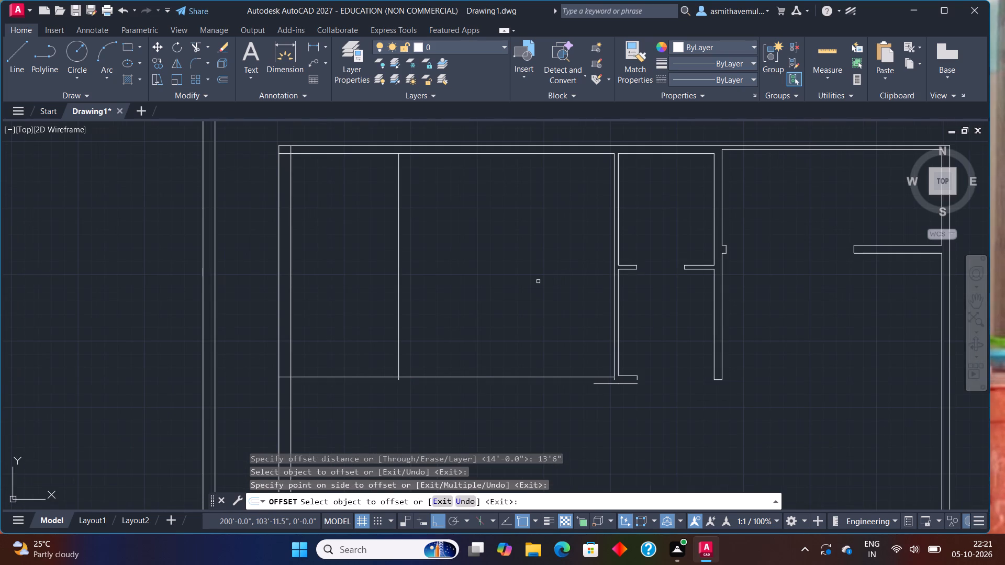
{"action": "key", "text": "Escape"}
Offset the large room's new bottom horizontal line 6" downward to give the wall its thickness.
{"action": "key", "text": "o"}
{"action": "key", "text": "Return"}
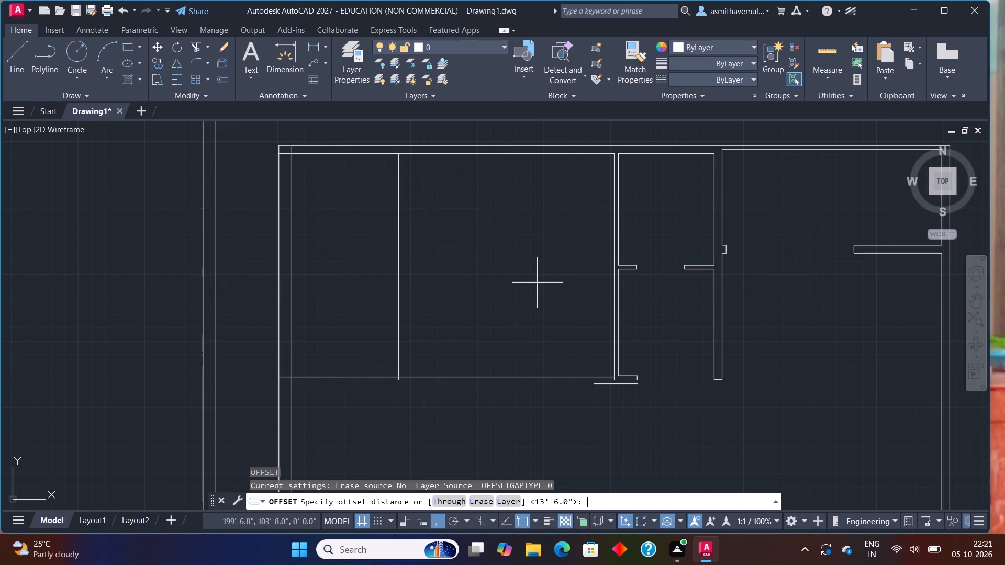
{"action": "key", "text": "6"}
{"action": "key", "text": "shift+quotedbl"}
{"action": "key", "text": "Return"}
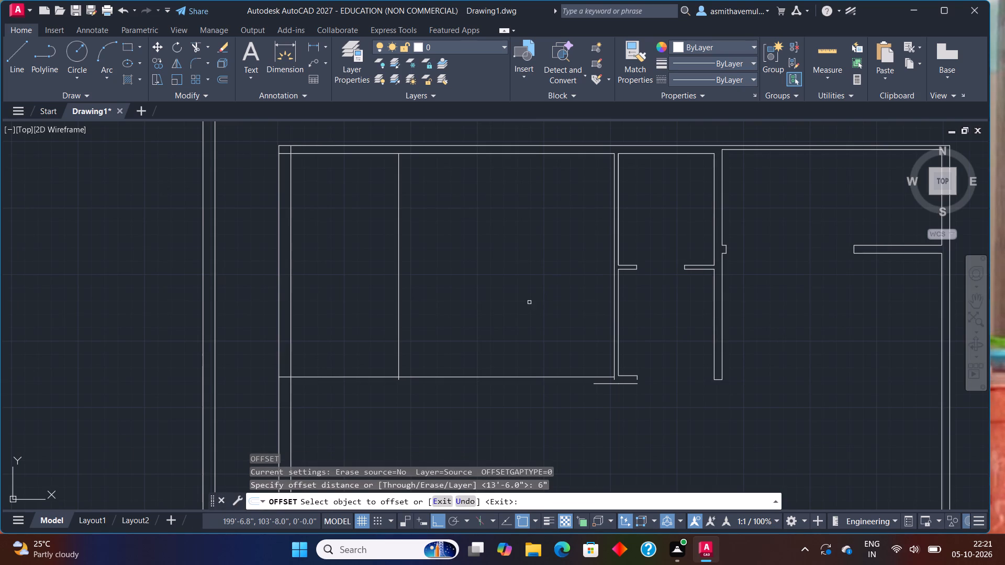
{"action": "left_click", "coordinate": [546, 375]}
{"action": "left_click", "coordinate": [548, 378]}
{"action": "left_click", "coordinate": [548, 381]}
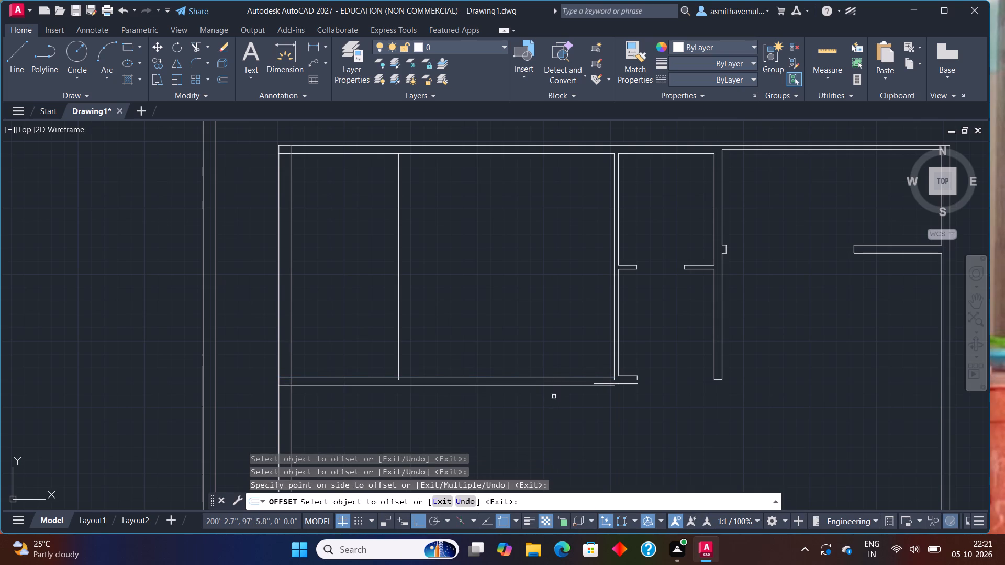
{"action": "key", "text": "Escape"}
Extend the upper line of the large room's bottom wall rightward to the short vertical end line past the small rooms' wall.
{"action": "scroll", "coordinate": [626, 409], "scroll_direction": "up", "scroll_amount": 1}
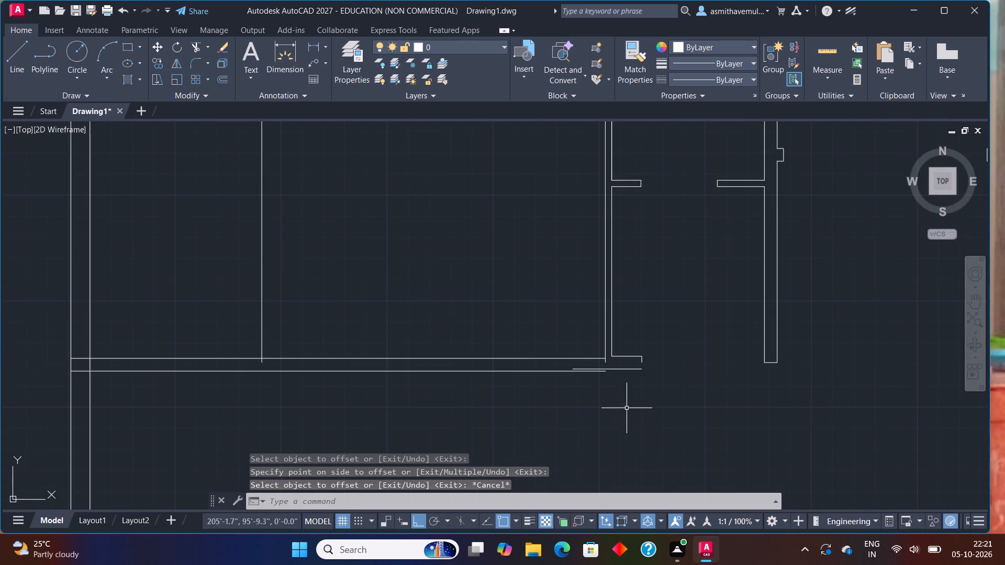
{"action": "scroll", "coordinate": [627, 406], "scroll_direction": "up", "scroll_amount": 1}
{"action": "scroll", "coordinate": [606, 329], "scroll_direction": "up", "scroll_amount": 1}
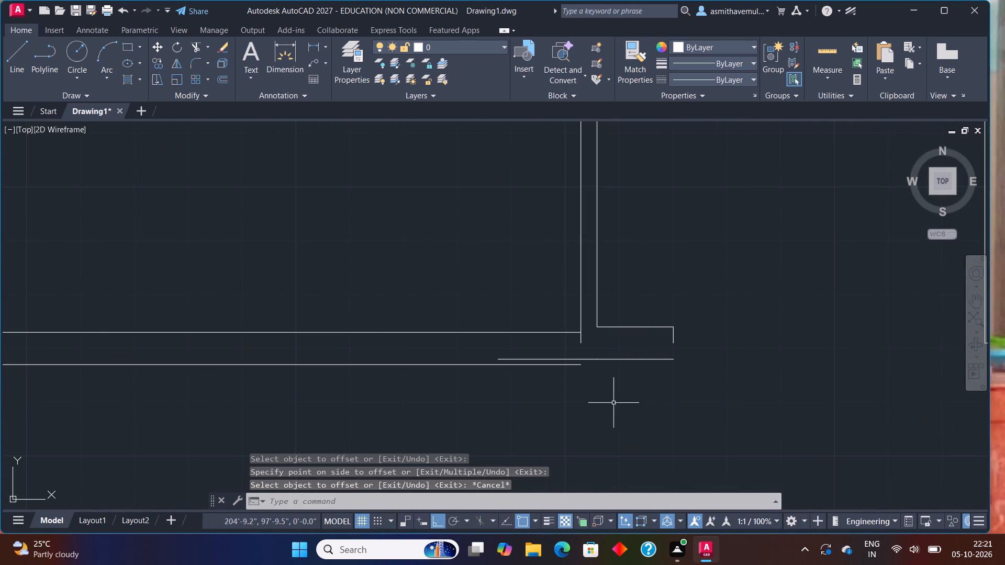
{"action": "type", "text": "EXTEND"}
{"action": "key", "text": "Return"}
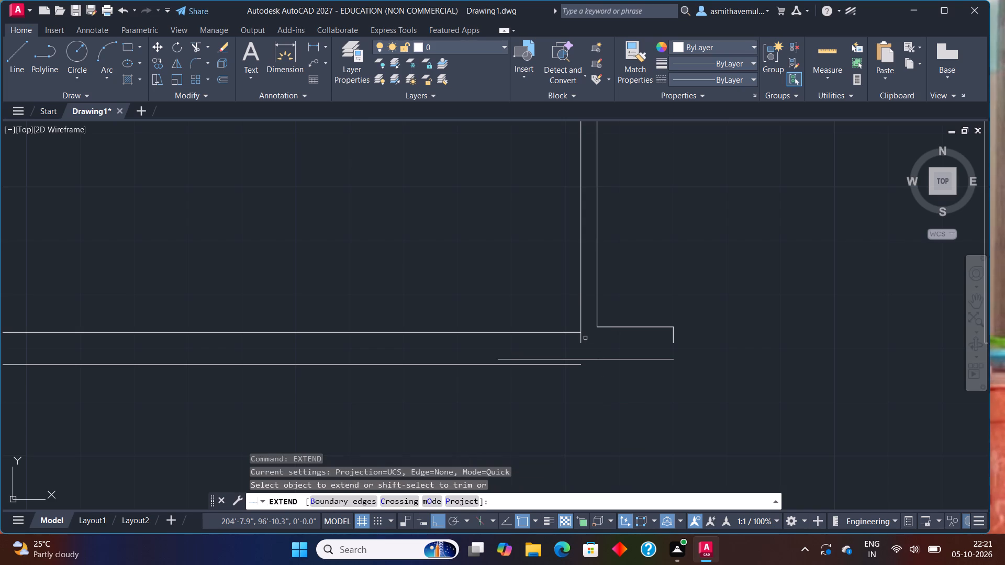
{"action": "left_click", "coordinate": [568, 331]}
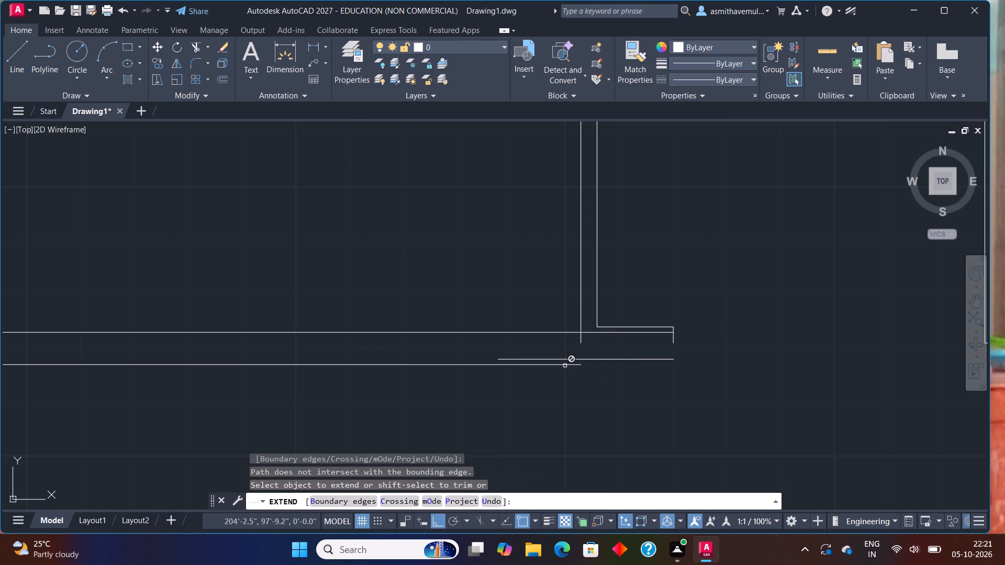
{"action": "scroll", "coordinate": [571, 362], "scroll_direction": "up", "scroll_amount": 2}
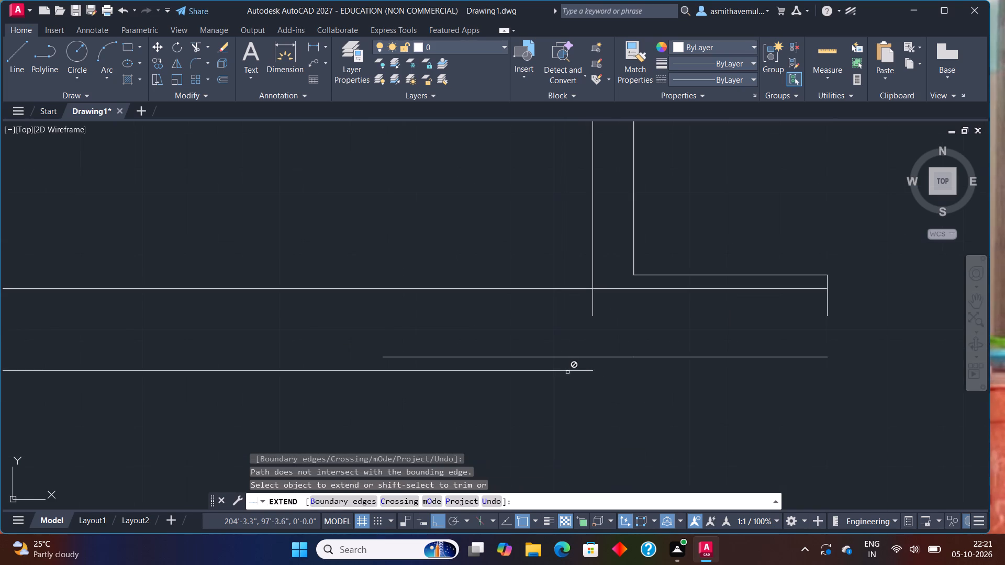
{"action": "scroll", "coordinate": [567, 373], "scroll_direction": "down", "scroll_amount": 2}
{"action": "middle_click_drag", "start_coordinate": [644, 403], "coordinate": [511, 383]}
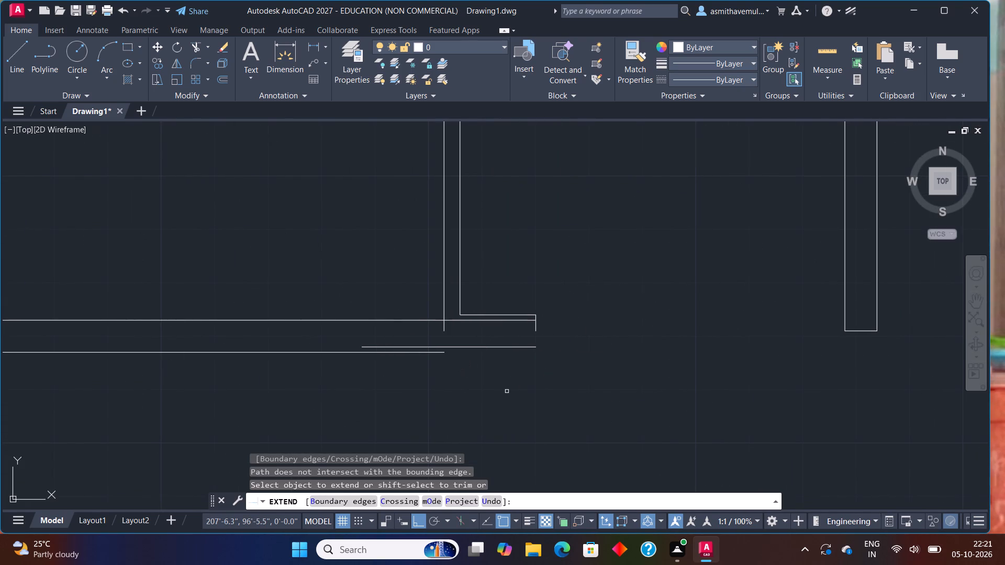
{"action": "key", "text": "Escape"}
Trim away the stub's old top and bottom lines, the end line's upper tip, and the vertical wall line's tail.
{"action": "scroll", "coordinate": [502, 357], "scroll_direction": "up", "scroll_amount": 1}
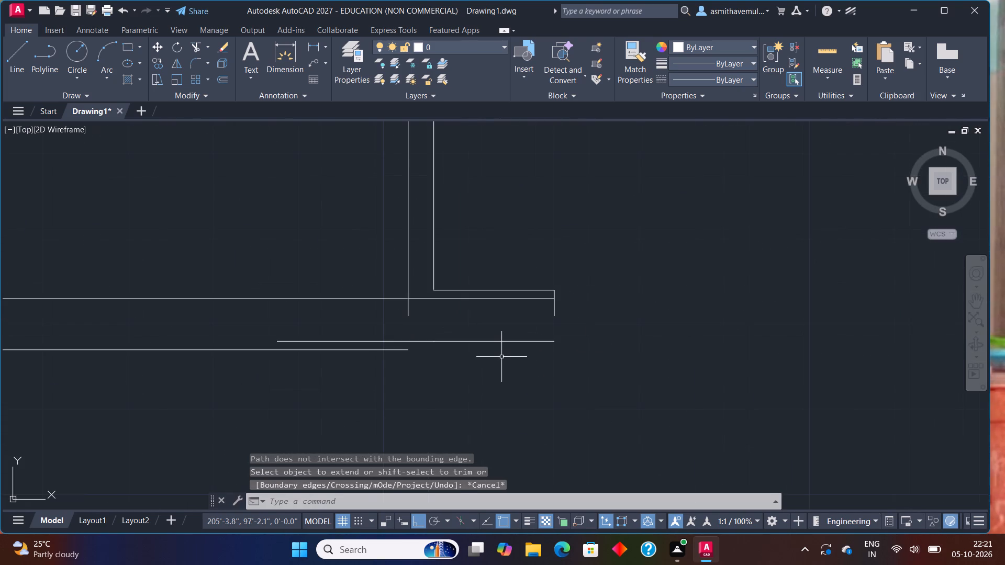
{"action": "type", "text": "TRIM"}
{"action": "key", "text": "Return"}
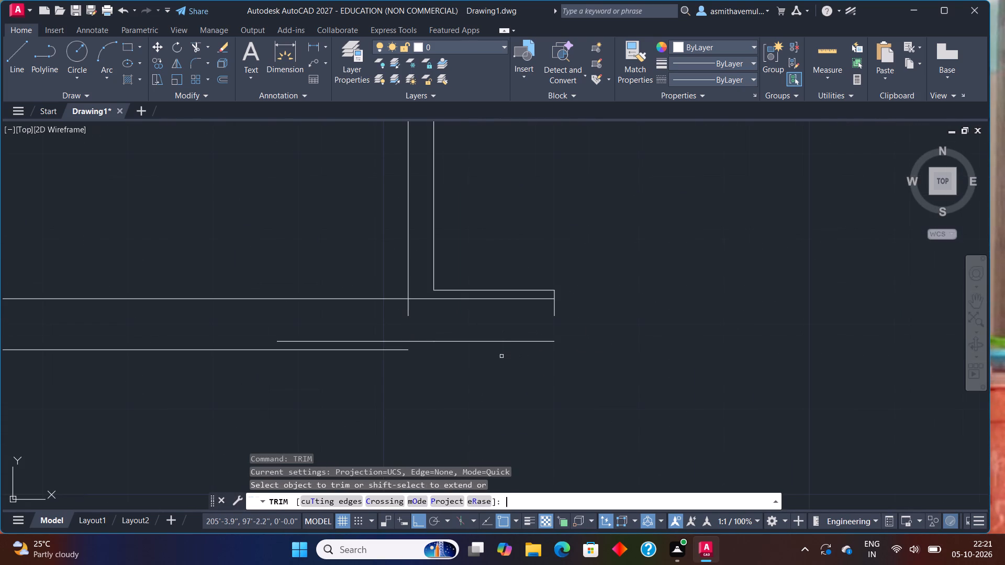
{"action": "left_click", "coordinate": [492, 292]}
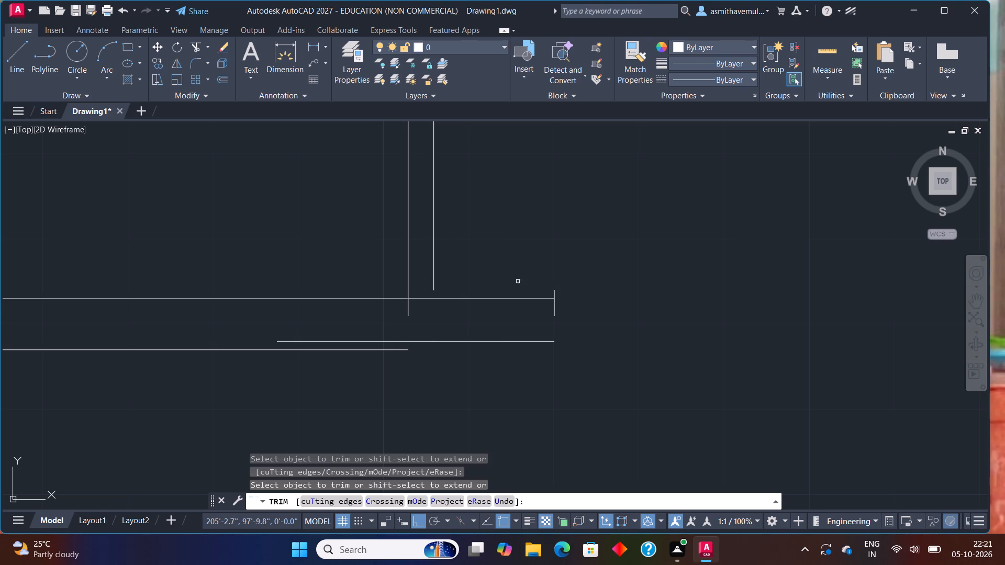
{"action": "left_click", "coordinate": [554, 293]}
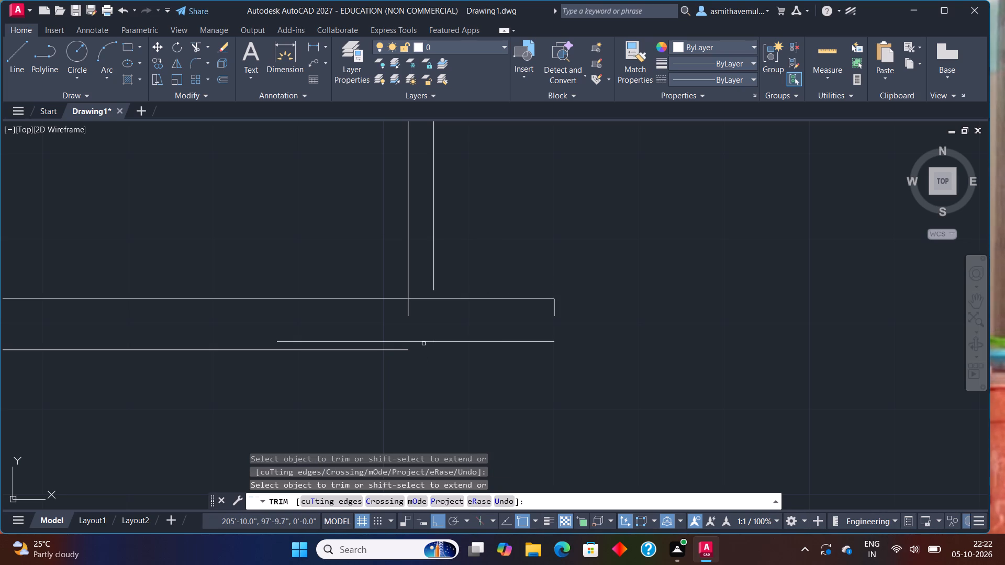
{"action": "left_click", "coordinate": [423, 342]}
{"action": "left_click", "coordinate": [465, 344]}
{"action": "left_click", "coordinate": [469, 334]}
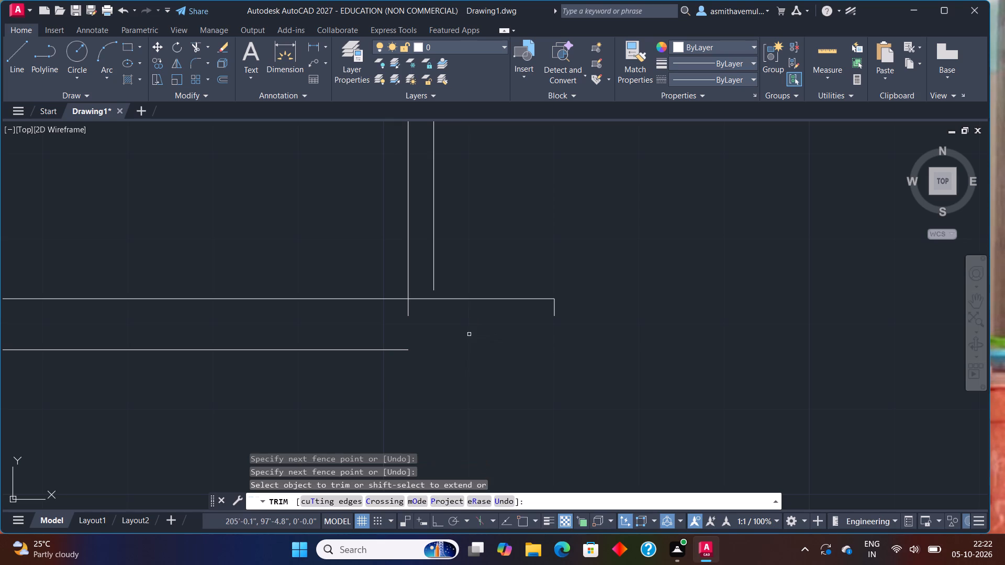
{"action": "left_click", "coordinate": [410, 304]}
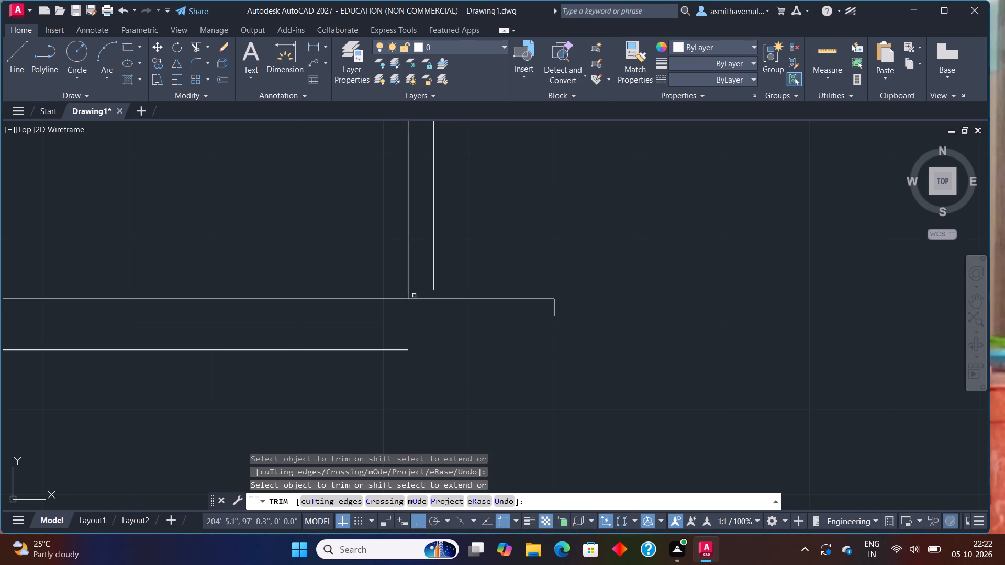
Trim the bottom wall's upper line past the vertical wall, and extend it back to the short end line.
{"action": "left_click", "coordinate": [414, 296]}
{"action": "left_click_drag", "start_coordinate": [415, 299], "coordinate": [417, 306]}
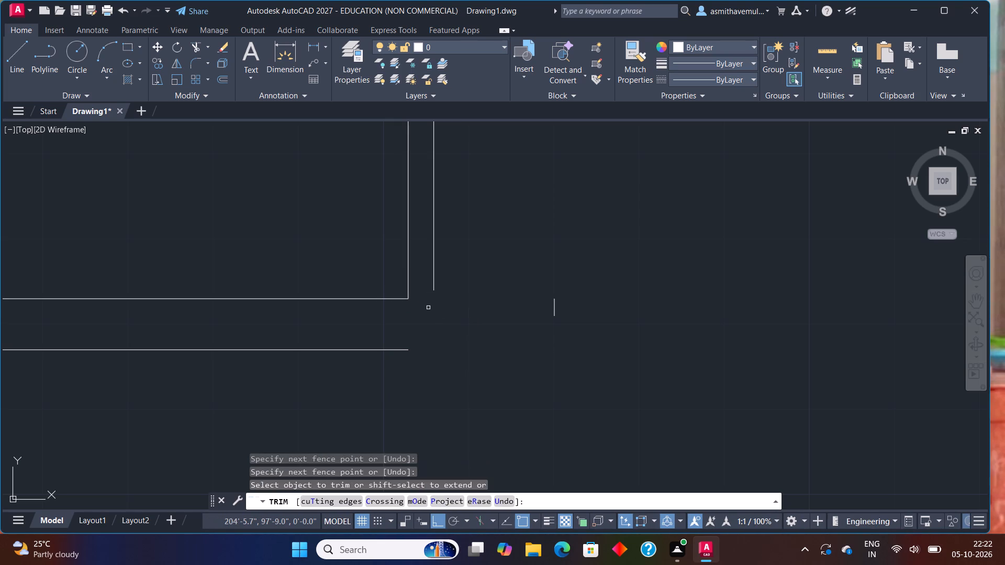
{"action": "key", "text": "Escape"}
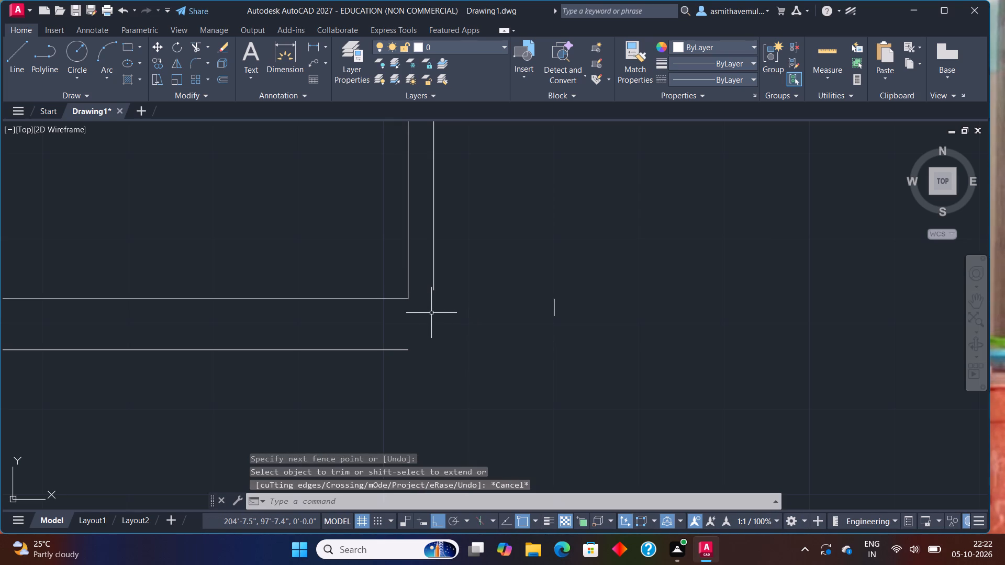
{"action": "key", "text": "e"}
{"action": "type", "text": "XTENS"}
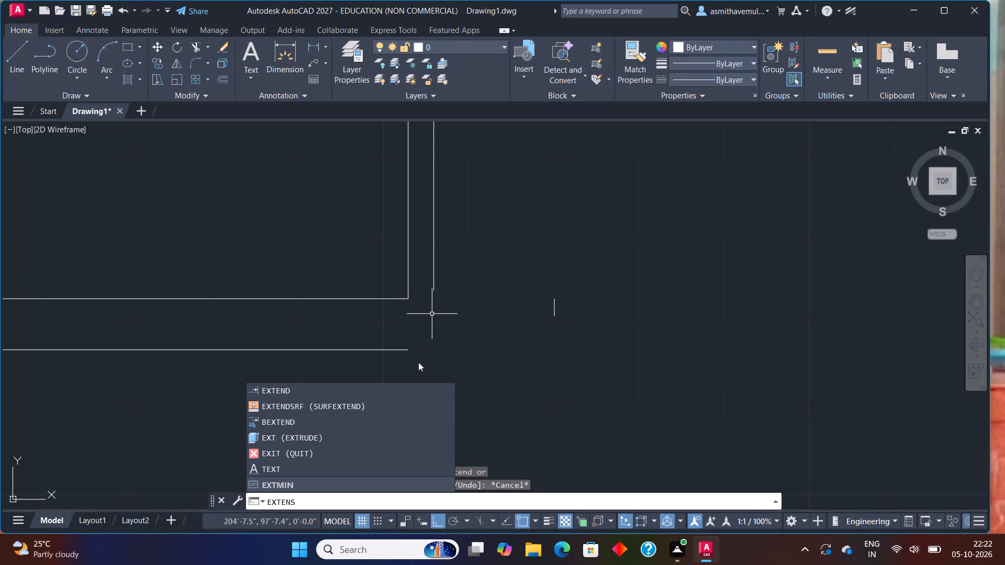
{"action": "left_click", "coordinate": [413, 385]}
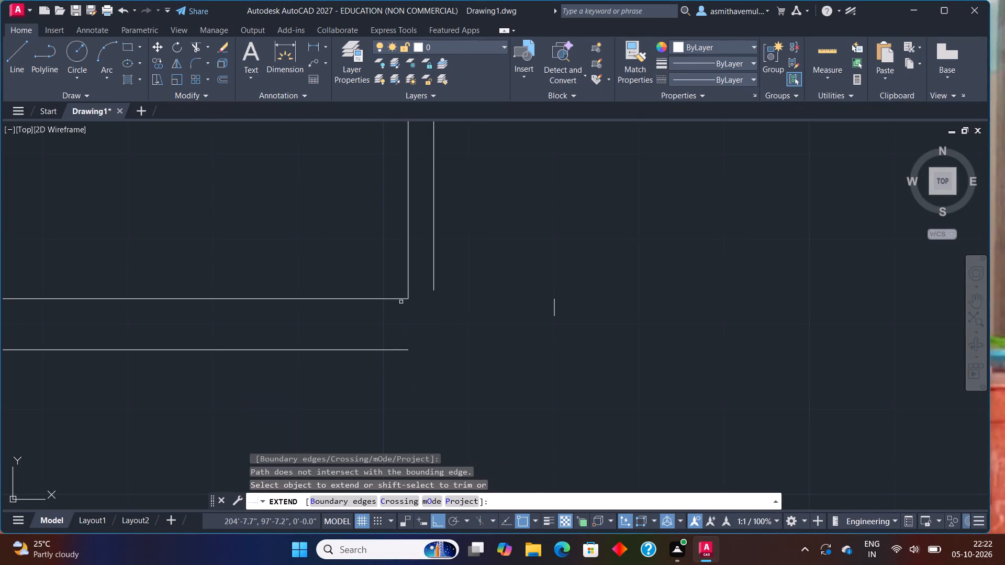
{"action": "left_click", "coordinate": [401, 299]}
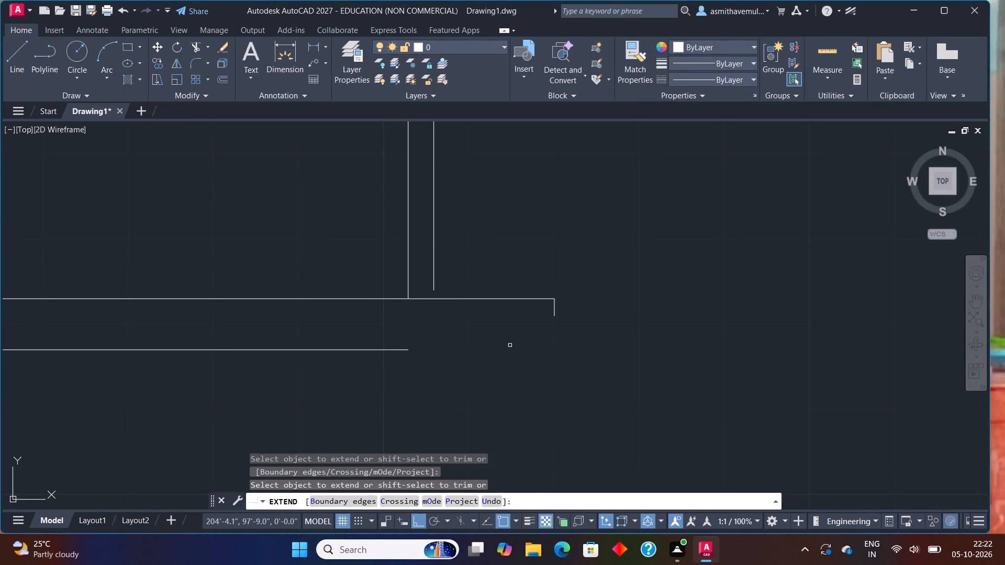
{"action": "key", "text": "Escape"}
Draw a line about 4" down from the short end line, continuing left to the end of the bottom wall's lower line.
{"action": "key", "text": "l"}
{"action": "key", "text": "Return"}
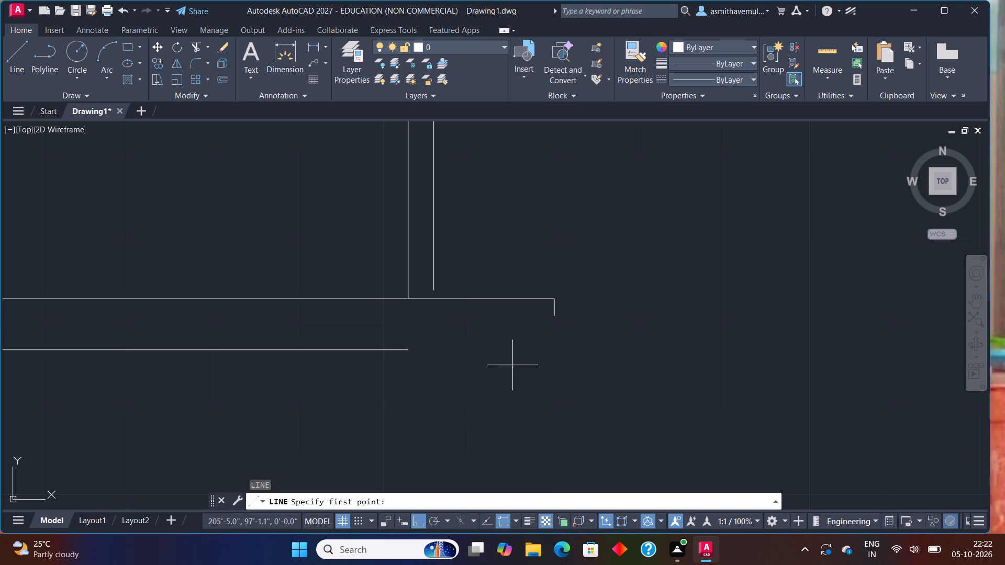
{"action": "left_click", "coordinate": [553, 315]}
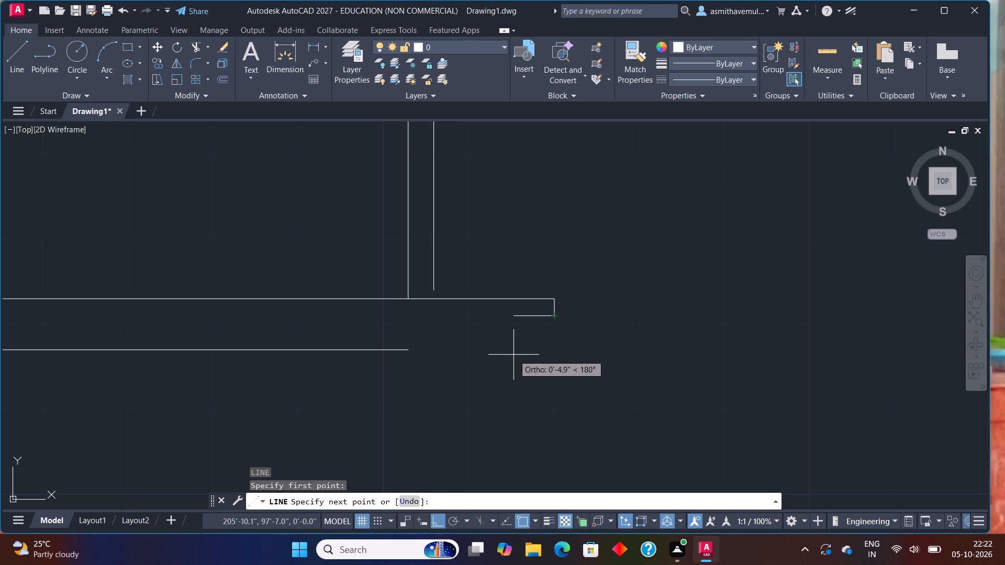
{"action": "left_click", "coordinate": [556, 352]}
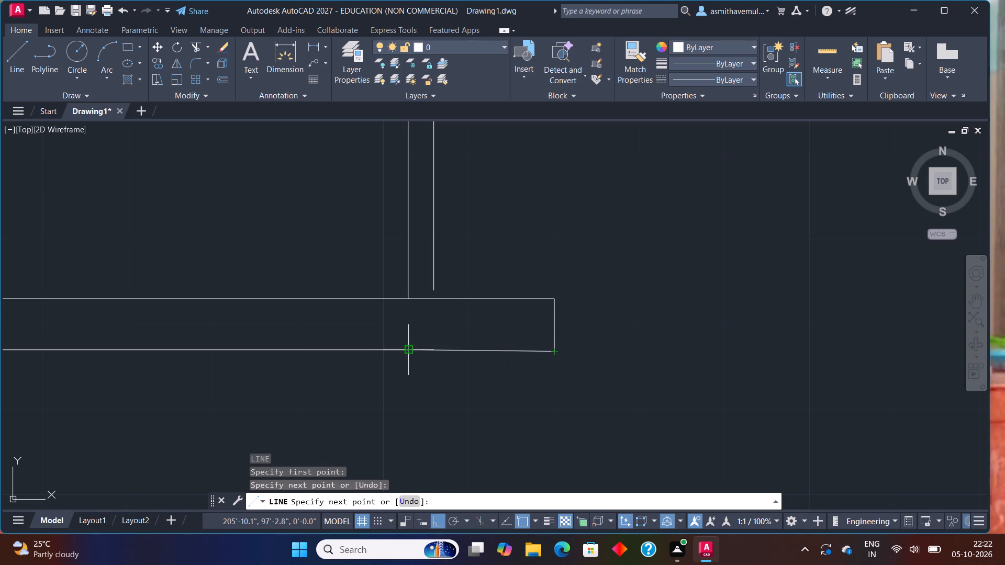
{"action": "left_click", "coordinate": [408, 351]}
{"action": "key", "text": "Escape"}
Draw a straight horizontal line continuing the bottom wall's lower line rightward to the wall's vertical end line.
{"action": "scroll", "coordinate": [439, 372], "scroll_direction": "up", "scroll_amount": 1}
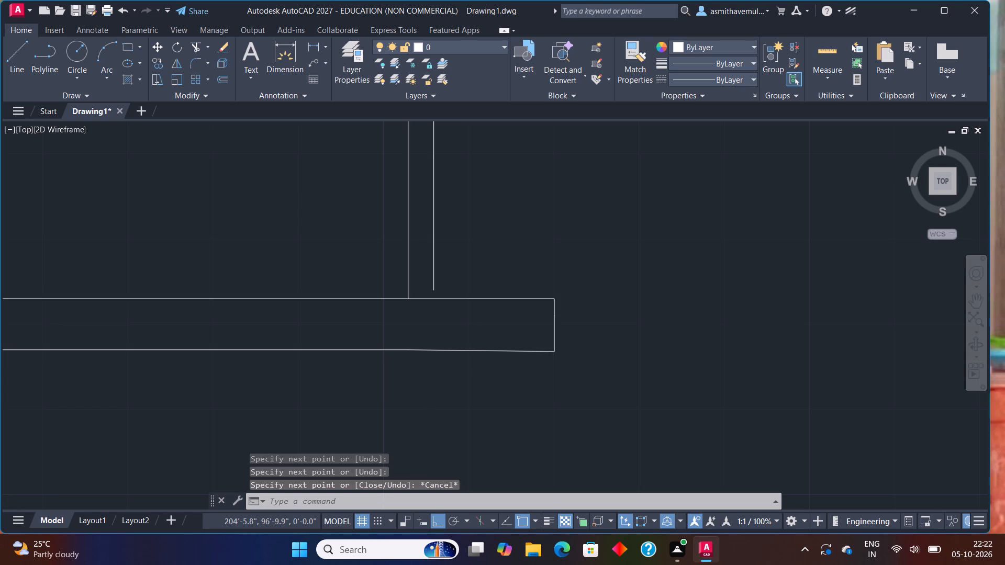
{"action": "key", "text": "l"}
{"action": "key", "text": "Return"}
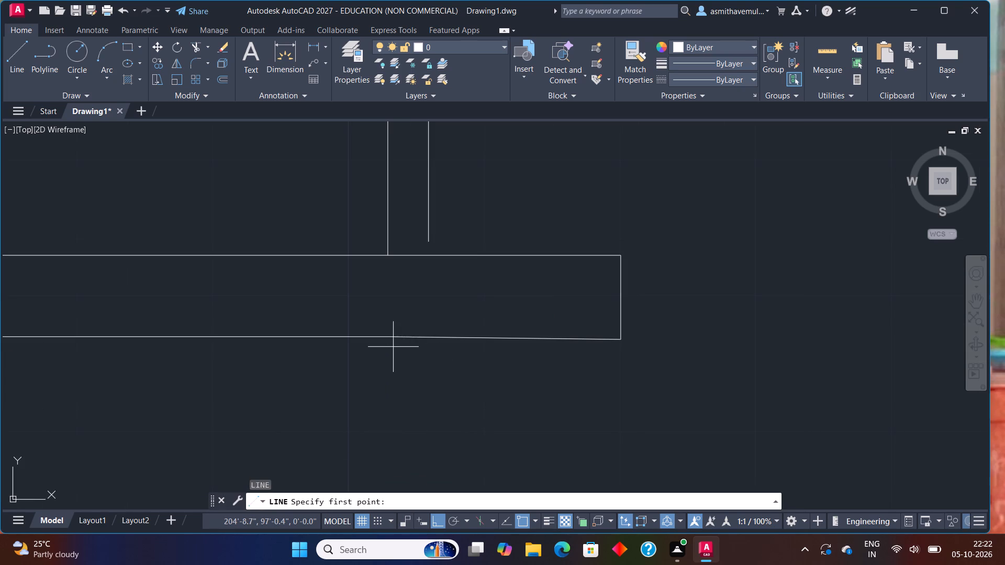
{"action": "left_click", "coordinate": [397, 339]}
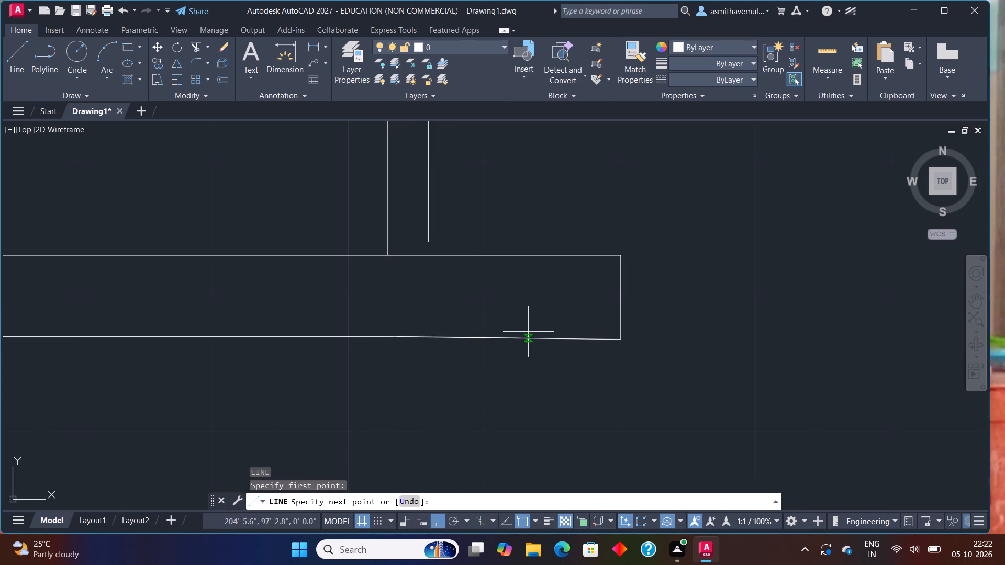
{"action": "left_click", "coordinate": [623, 331]}
{"action": "key", "text": "Escape"}
Trim away the slanted line under the wall stub and the end line's excess below the horizontal line.
{"action": "scroll", "coordinate": [613, 362], "scroll_direction": "up", "scroll_amount": 2}
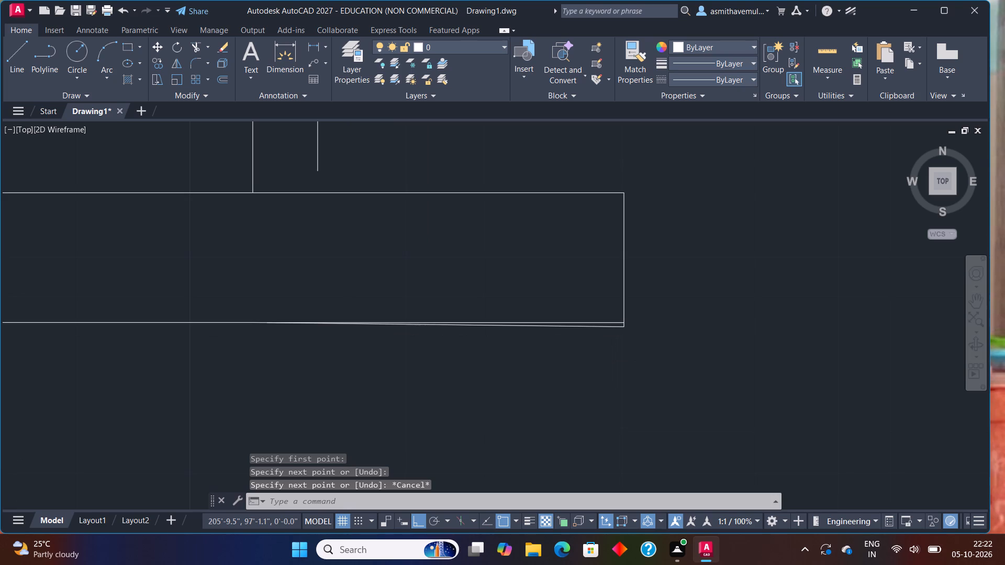
{"action": "type", "text": "TRI"}
{"action": "key", "text": "m"}
{"action": "key", "text": "Return"}
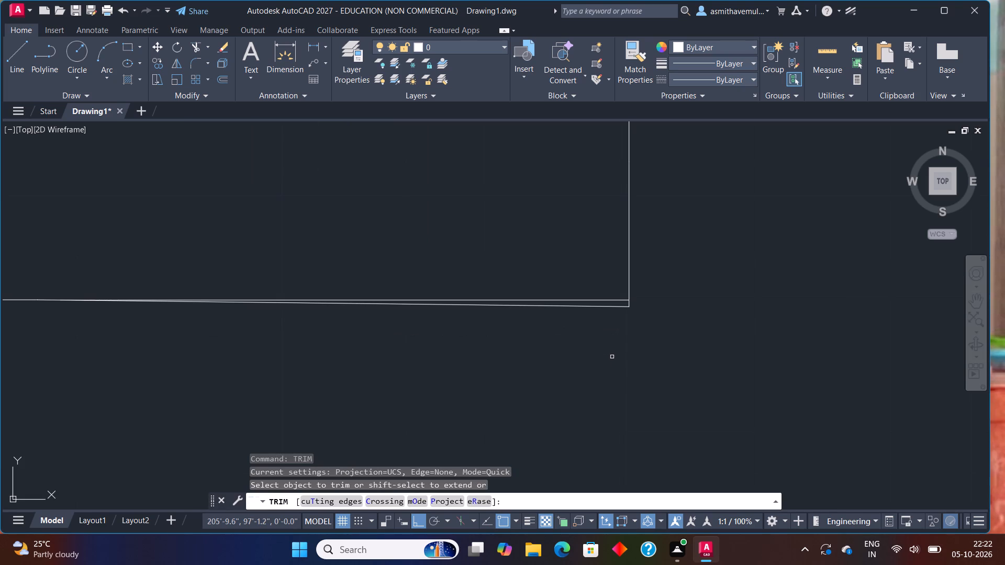
{"action": "left_click", "coordinate": [612, 308]}
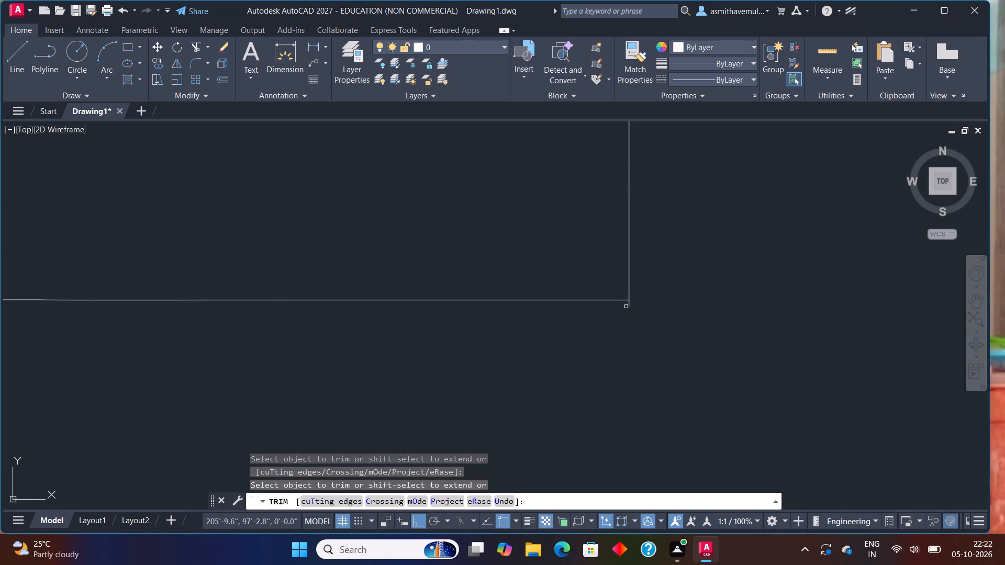
{"action": "left_click", "coordinate": [628, 304]}
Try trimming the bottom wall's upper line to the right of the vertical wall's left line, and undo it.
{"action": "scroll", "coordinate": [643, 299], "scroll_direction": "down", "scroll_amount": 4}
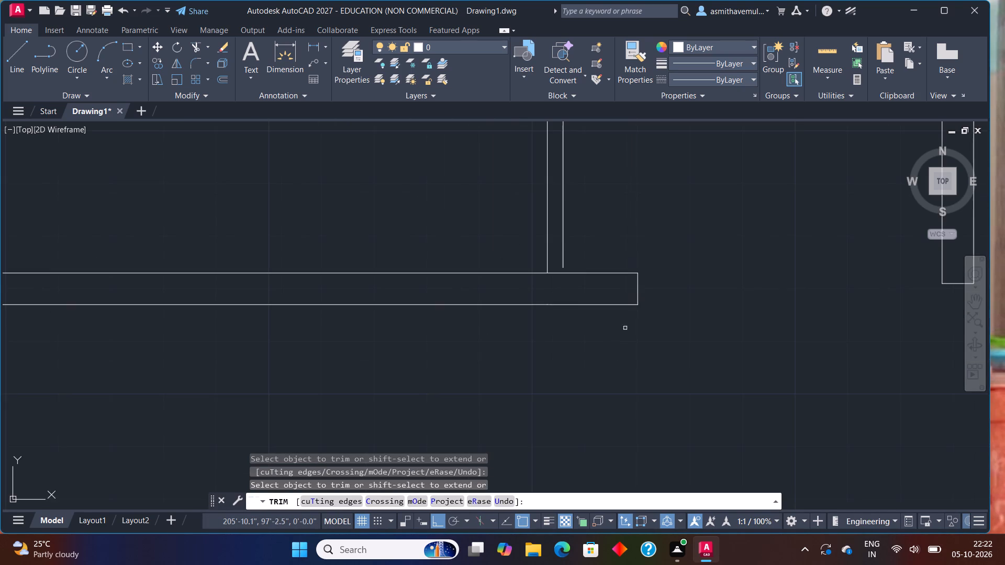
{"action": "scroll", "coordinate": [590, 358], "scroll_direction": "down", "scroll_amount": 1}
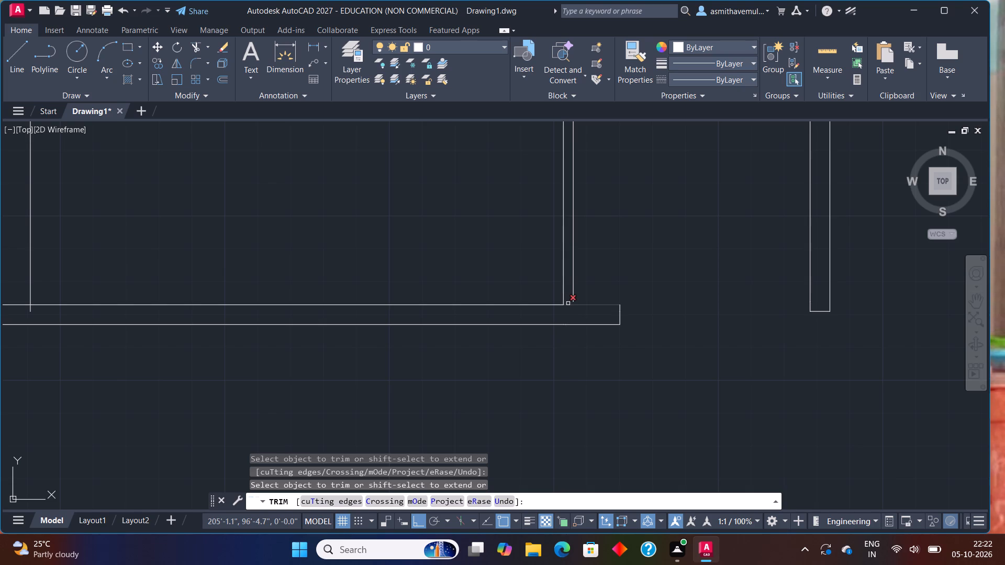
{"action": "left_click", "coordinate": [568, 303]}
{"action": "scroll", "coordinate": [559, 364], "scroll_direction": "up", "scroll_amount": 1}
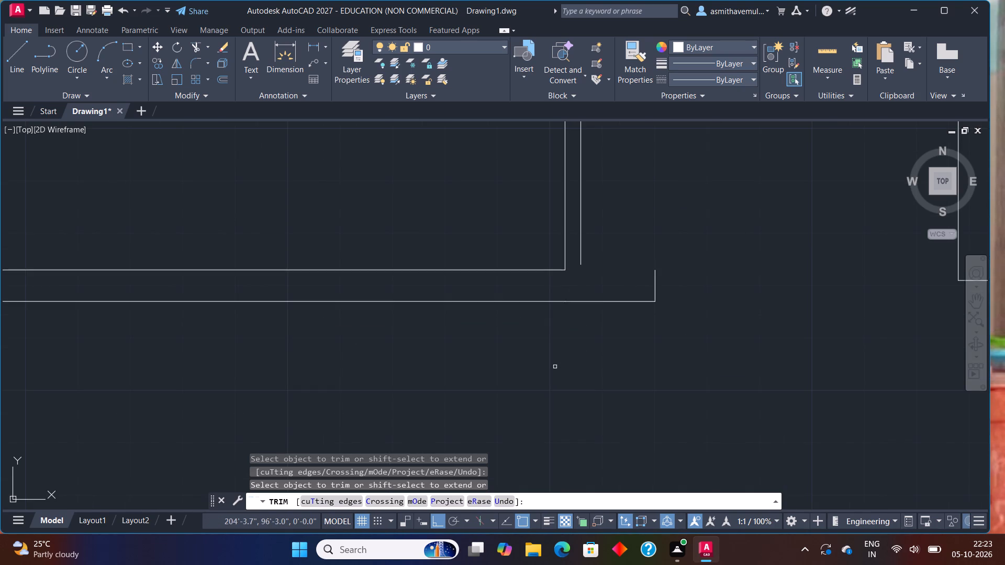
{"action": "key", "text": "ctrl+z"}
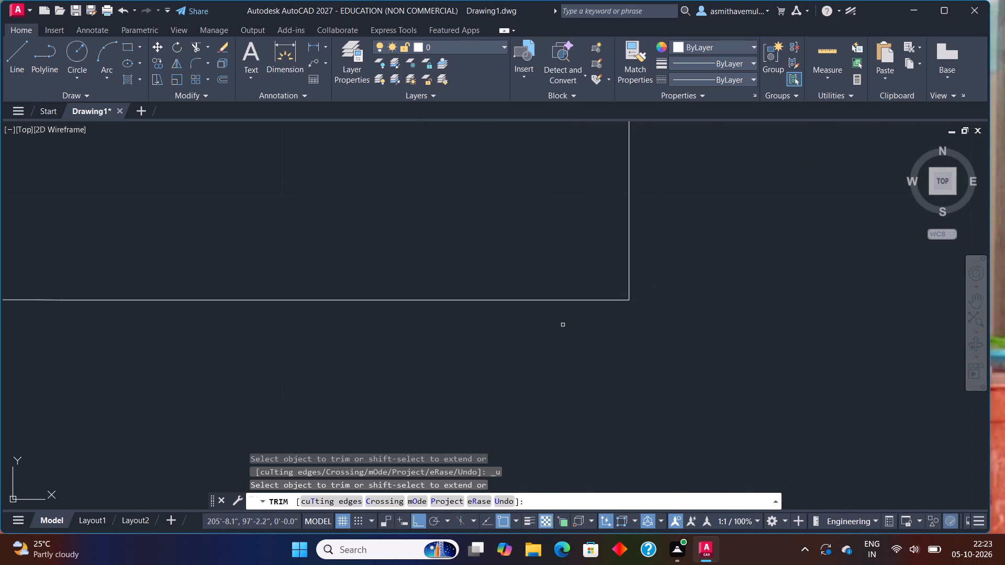
Extend the vertical wall's right line down to the bottom wall and trim the segment between the two vertical lines.
{"action": "scroll", "coordinate": [575, 308], "scroll_direction": "down", "scroll_amount": 3}
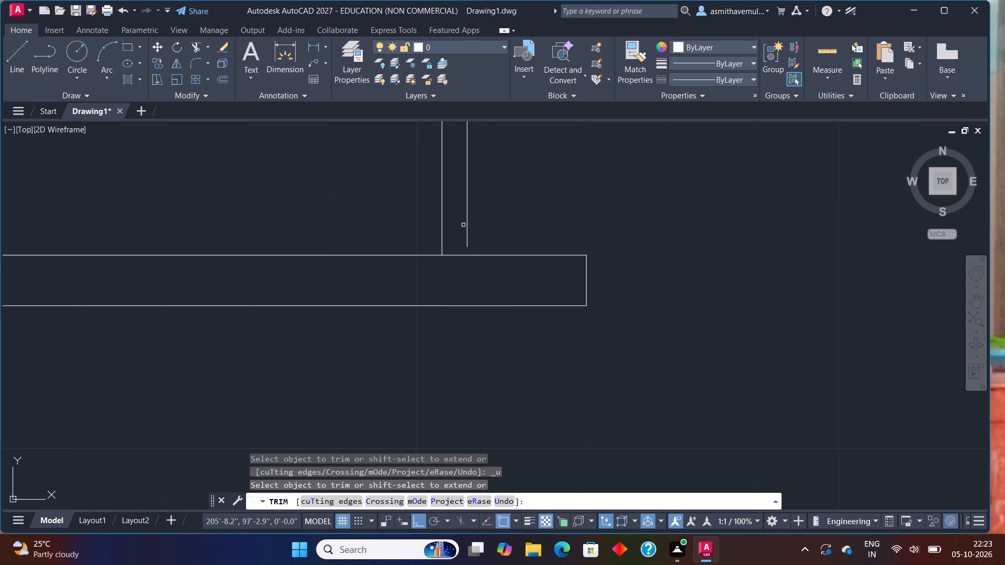
{"action": "left_click", "coordinate": [467, 225], "text": "shift"}
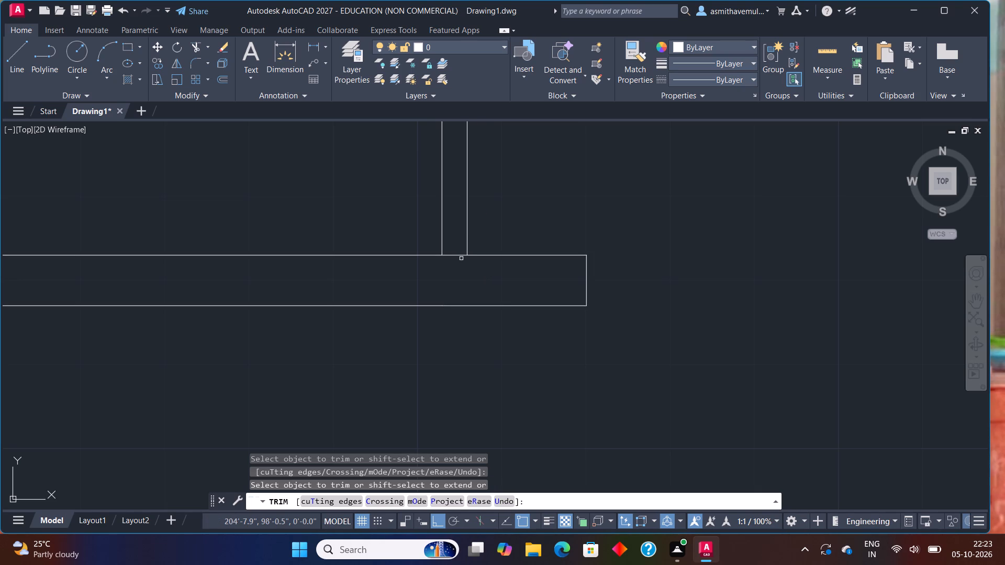
{"action": "left_click", "coordinate": [461, 255]}
{"action": "key", "text": "Escape"}
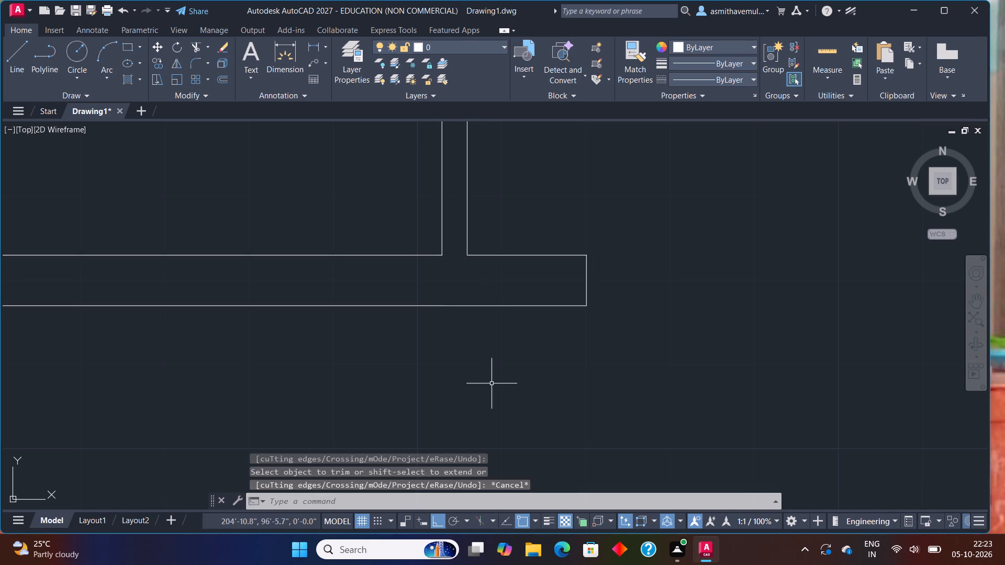
Measure the thickness of the bottom wall with a linear dimension, without placing it.
{"action": "scroll", "coordinate": [492, 383], "scroll_direction": "down", "scroll_amount": 5}
{"action": "middle_click_drag", "start_coordinate": [475, 404], "coordinate": [511, 371]}
{"action": "scroll", "coordinate": [509, 358], "scroll_direction": "up", "scroll_amount": 3}
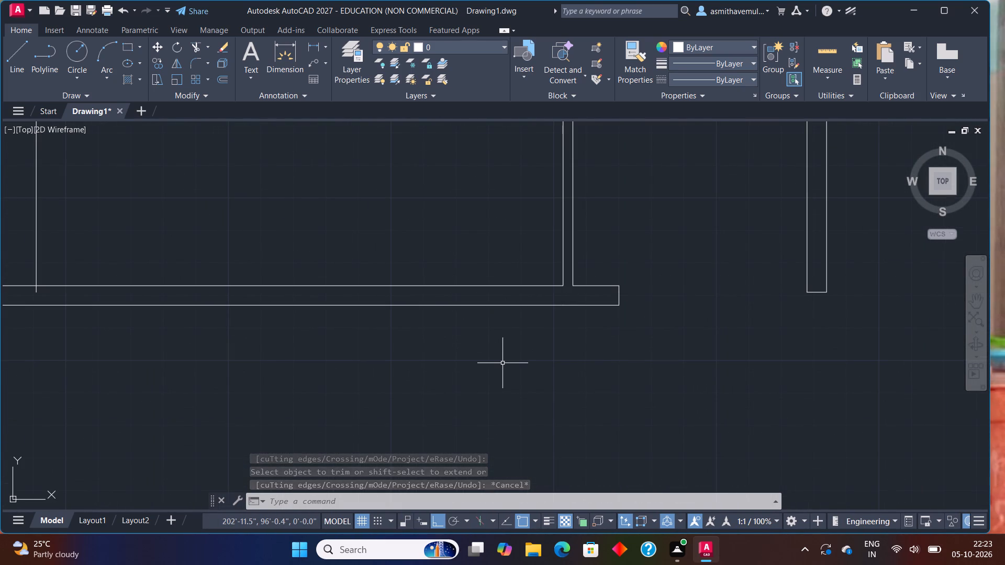
{"action": "key", "text": "d"}
{"action": "type", "text": "LI"}
{"action": "key", "text": "Return"}
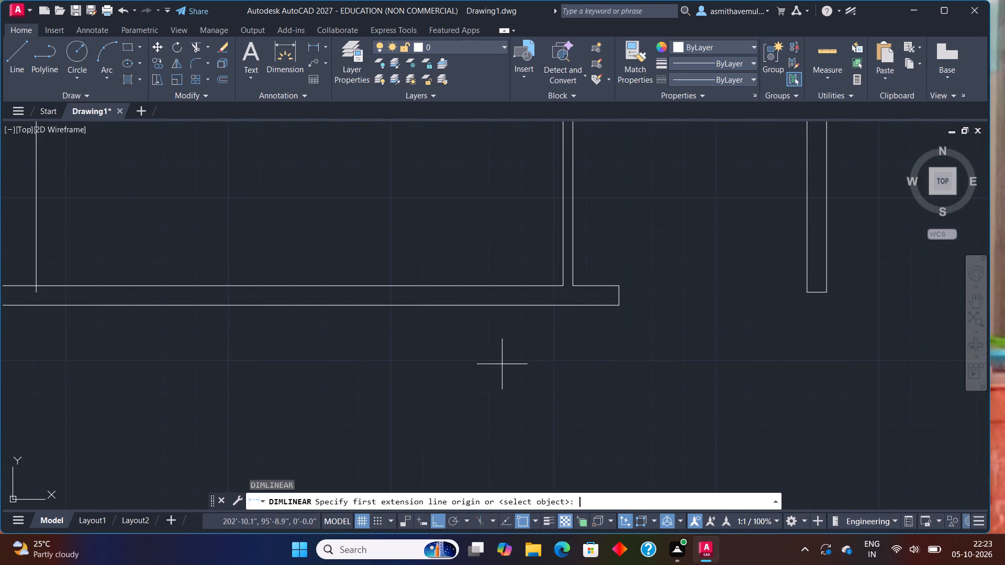
{"action": "left_click", "coordinate": [512, 287]}
{"action": "left_click", "coordinate": [512, 301]}
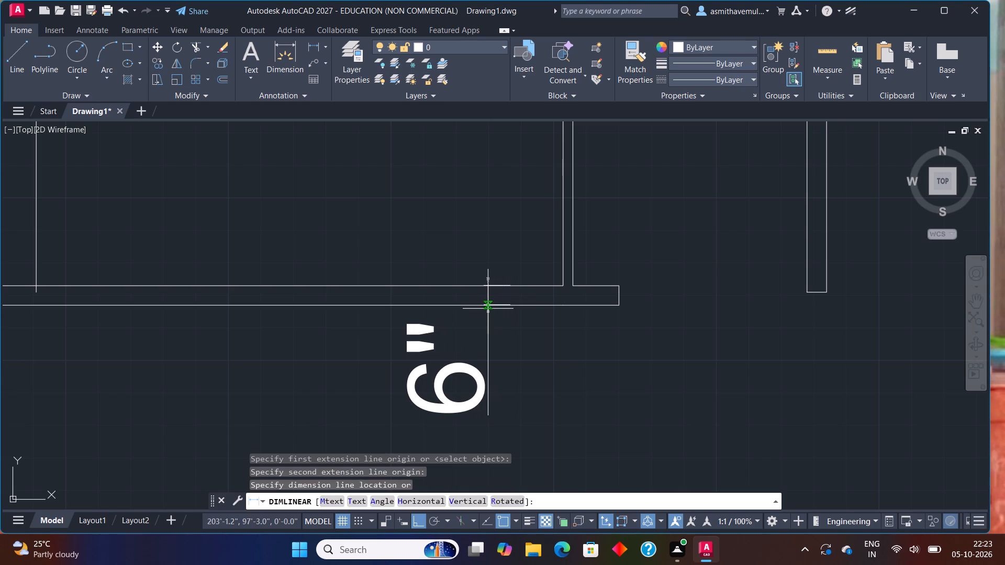
{"action": "key", "text": "Escape"}
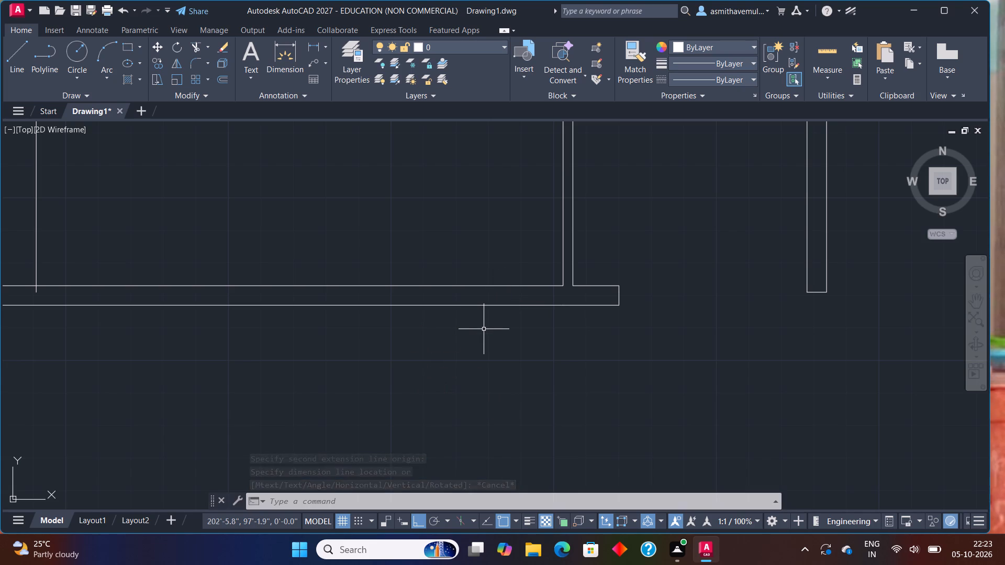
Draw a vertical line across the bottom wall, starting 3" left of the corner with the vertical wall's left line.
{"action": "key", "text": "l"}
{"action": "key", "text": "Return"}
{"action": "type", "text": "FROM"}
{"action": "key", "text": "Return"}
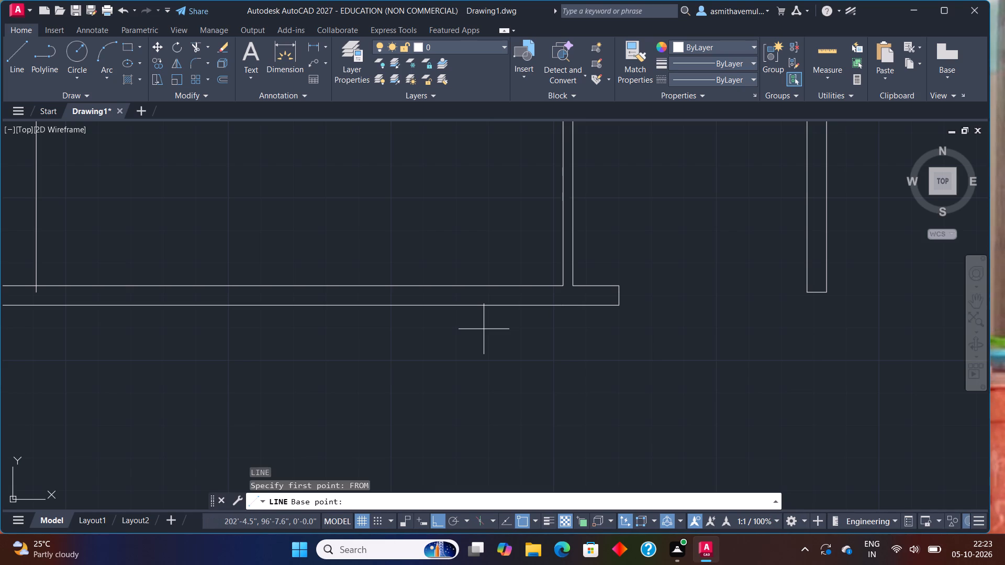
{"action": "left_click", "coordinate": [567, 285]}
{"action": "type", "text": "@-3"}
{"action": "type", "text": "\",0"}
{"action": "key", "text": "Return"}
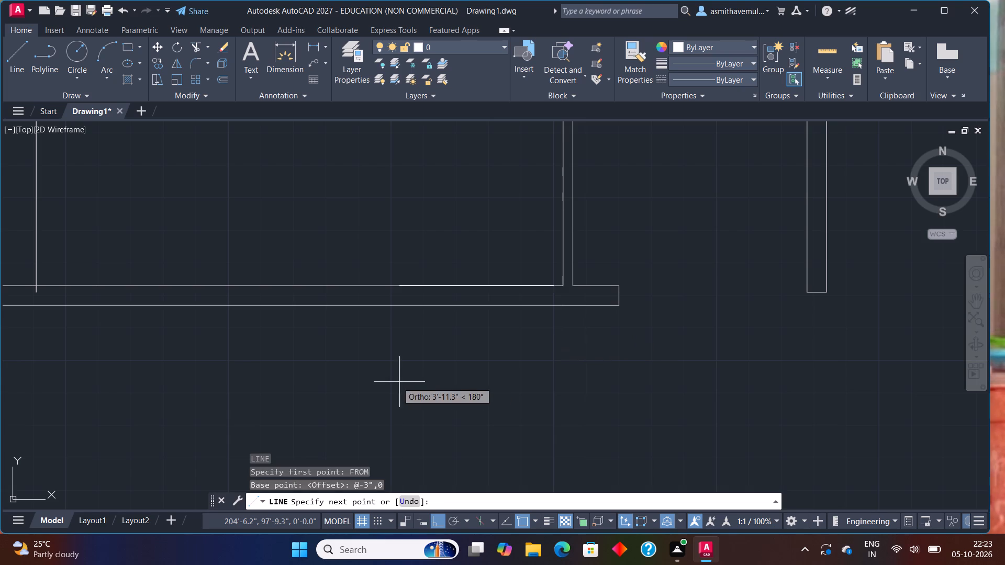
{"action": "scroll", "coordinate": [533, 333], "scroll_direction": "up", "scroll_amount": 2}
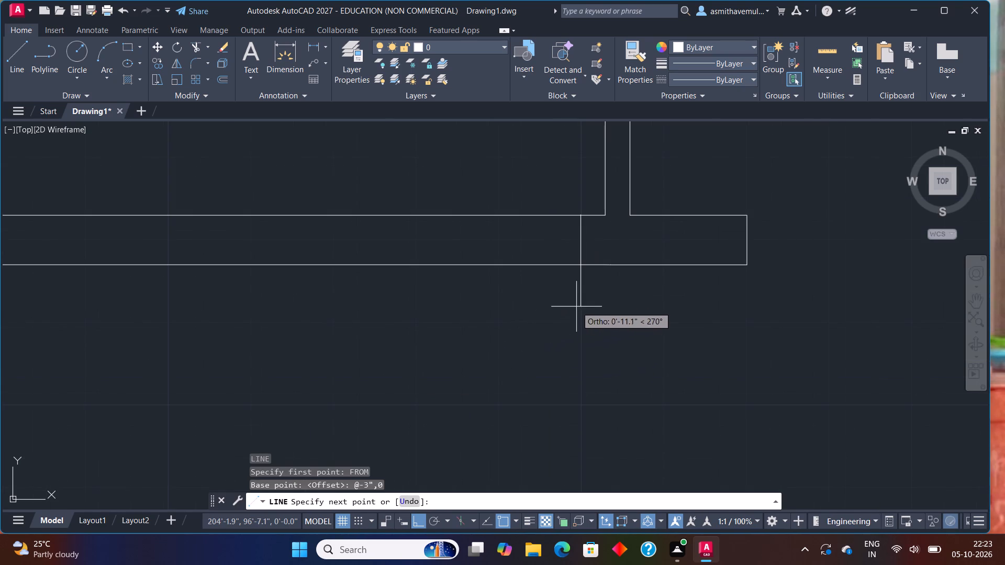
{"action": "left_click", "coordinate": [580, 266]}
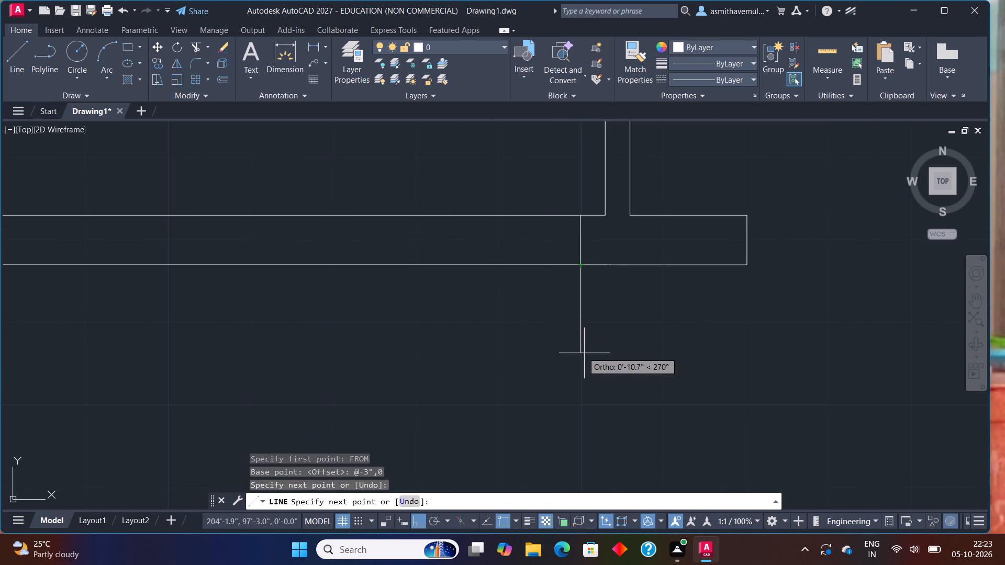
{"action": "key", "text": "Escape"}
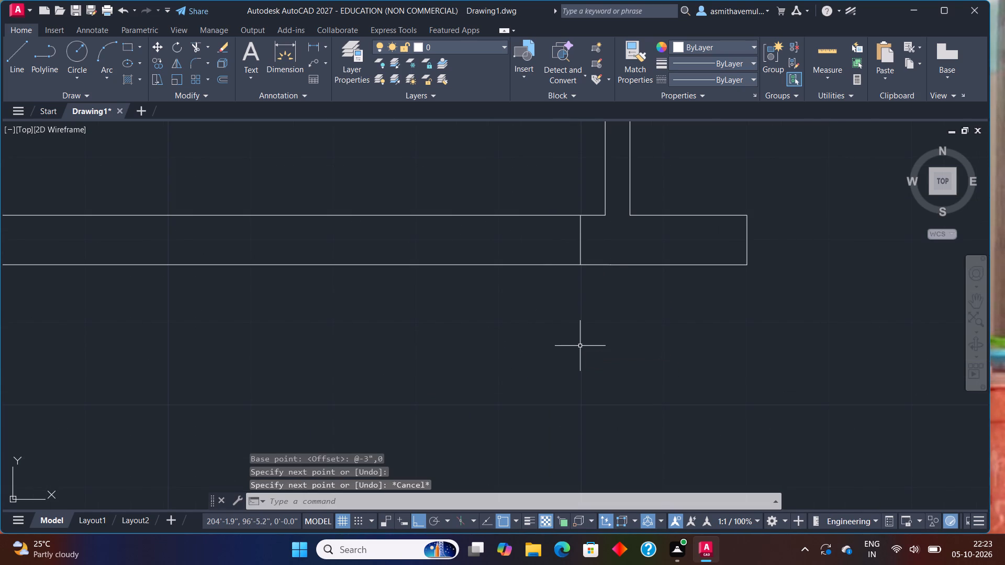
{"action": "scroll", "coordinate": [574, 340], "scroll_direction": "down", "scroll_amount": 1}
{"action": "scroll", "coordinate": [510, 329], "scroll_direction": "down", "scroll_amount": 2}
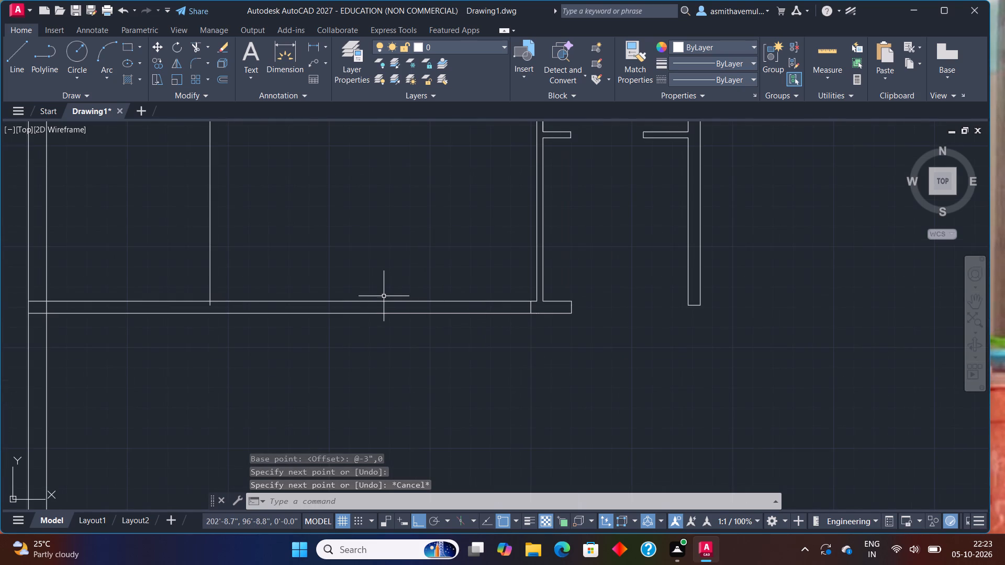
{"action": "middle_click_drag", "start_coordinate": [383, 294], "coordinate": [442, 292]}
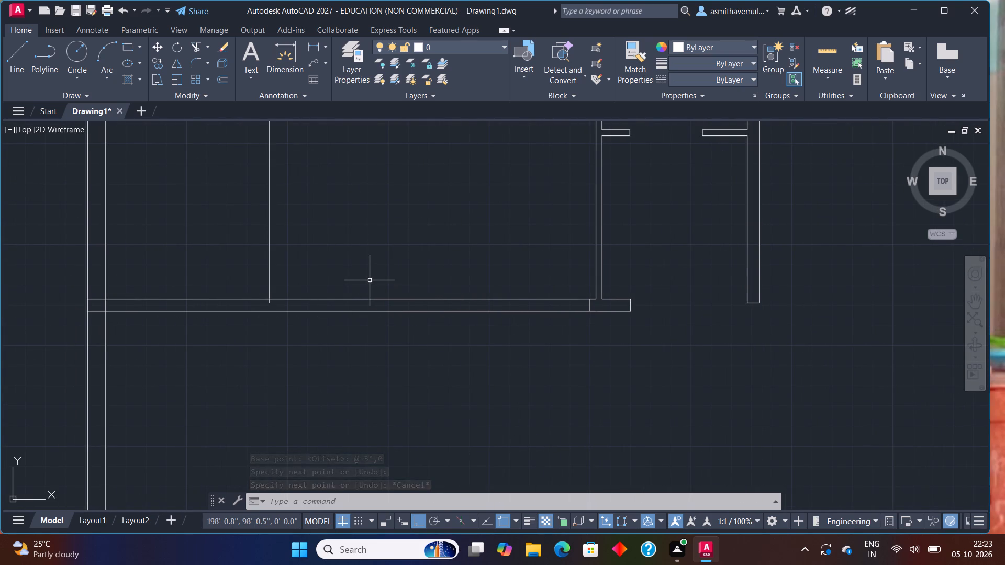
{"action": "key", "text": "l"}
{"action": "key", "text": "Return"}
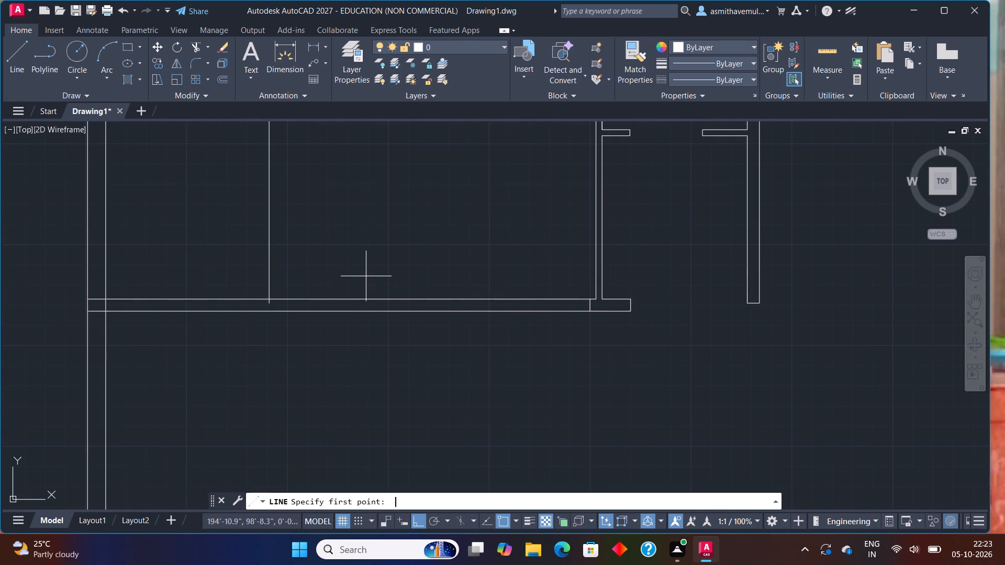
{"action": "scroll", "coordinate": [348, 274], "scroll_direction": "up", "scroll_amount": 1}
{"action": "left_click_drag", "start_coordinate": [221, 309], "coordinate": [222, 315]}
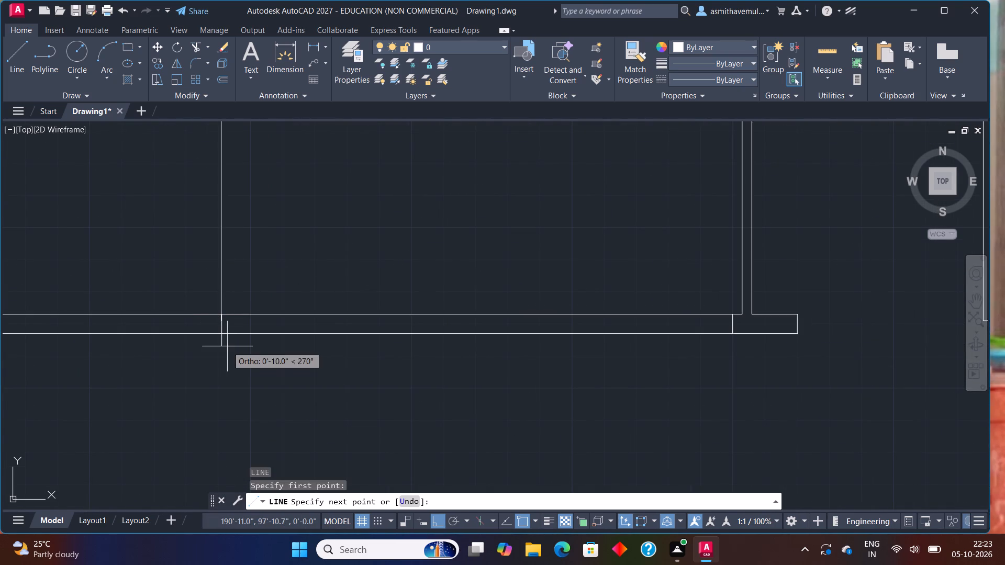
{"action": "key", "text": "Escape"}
Stretch the lower end of the room's vertical partition line down to the bottom wall's lower line.
{"action": "scroll", "coordinate": [222, 323], "scroll_direction": "up", "scroll_amount": 2}
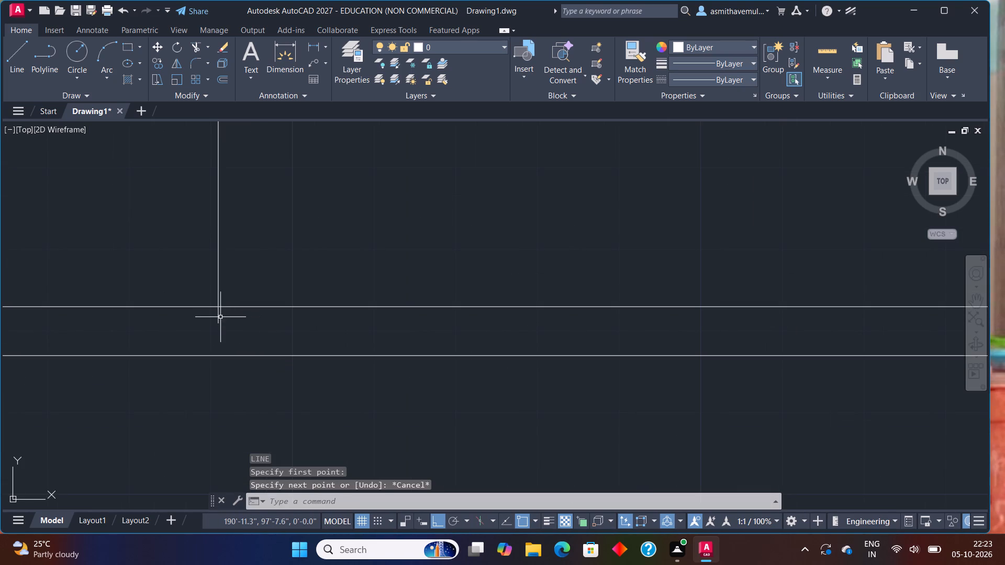
{"action": "left_click", "coordinate": [217, 317]}
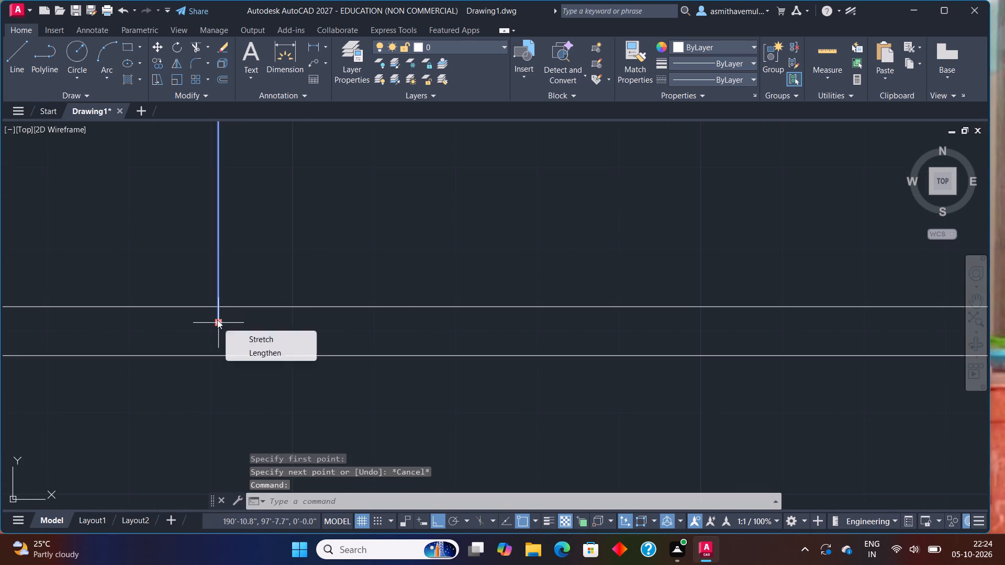
{"action": "left_click", "coordinate": [217, 320]}
{"action": "left_click", "coordinate": [217, 356]}
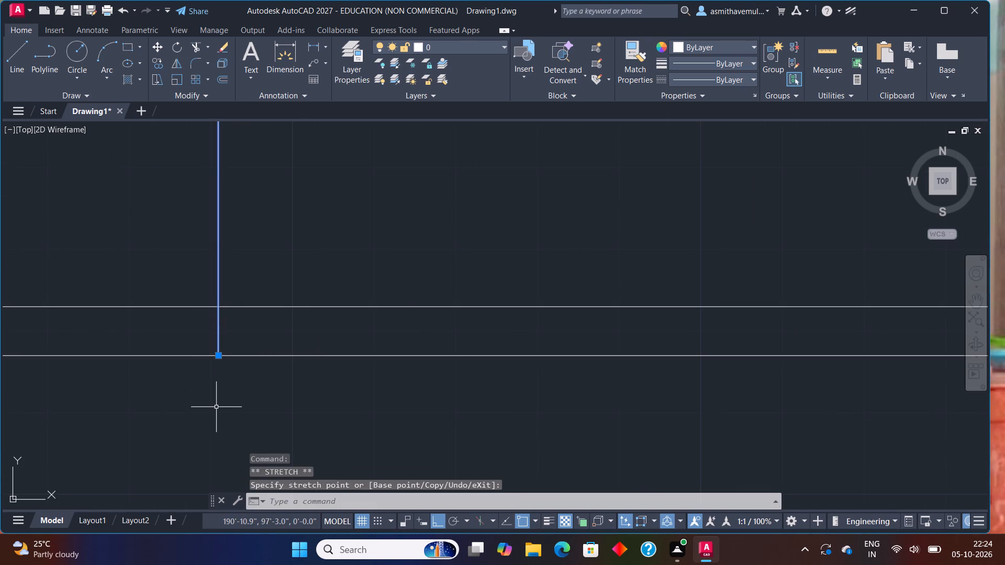
{"action": "key", "text": "Escape"}
Draw a short vertical line across the bottom wall, a little to the right of the partition line.
{"action": "scroll", "coordinate": [248, 395], "scroll_direction": "down", "scroll_amount": 2}
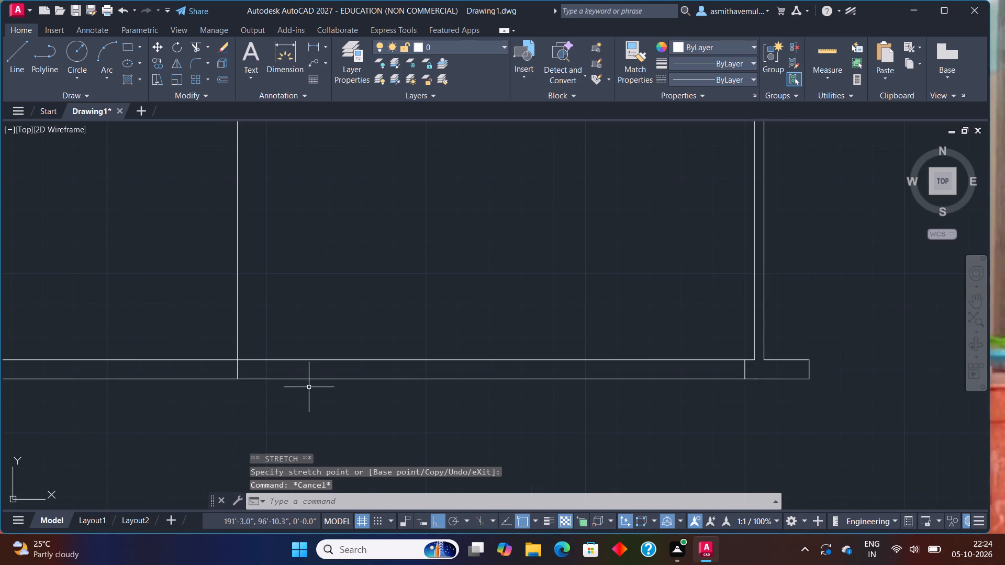
{"action": "key", "text": "l"}
{"action": "key", "text": "Return"}
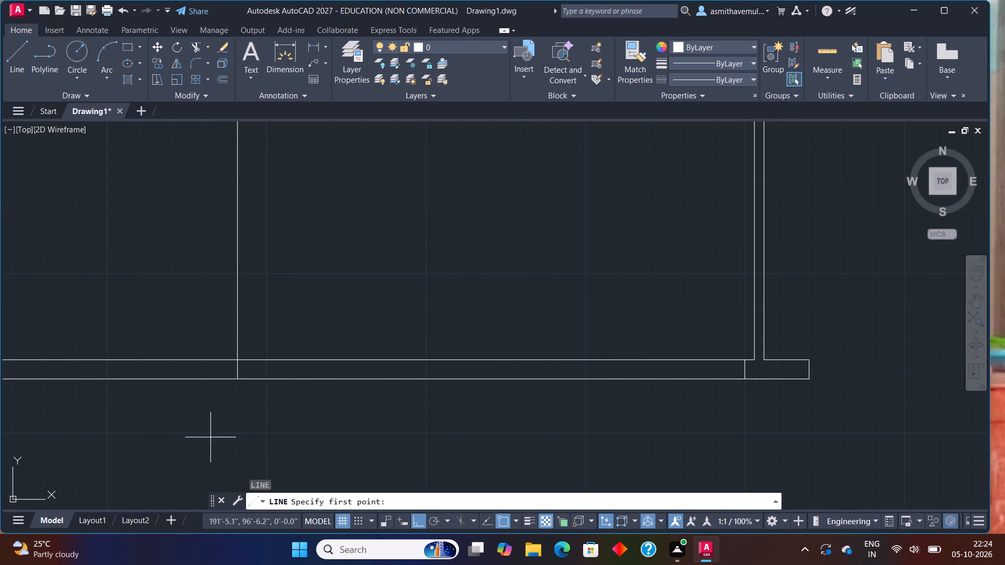
{"action": "left_click", "coordinate": [305, 379]}
{"action": "left_click", "coordinate": [305, 357]}
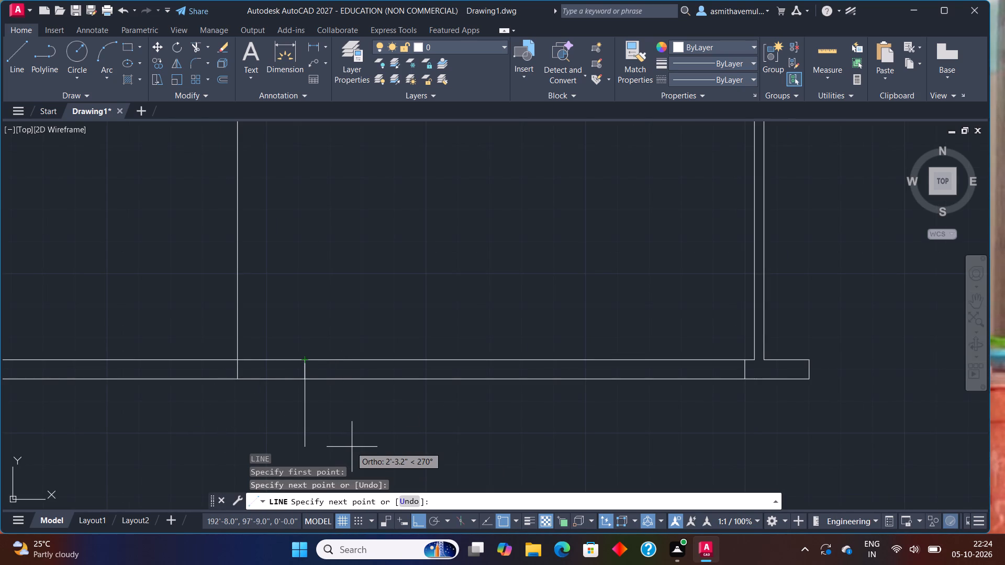
{"action": "key", "text": "Escape"}
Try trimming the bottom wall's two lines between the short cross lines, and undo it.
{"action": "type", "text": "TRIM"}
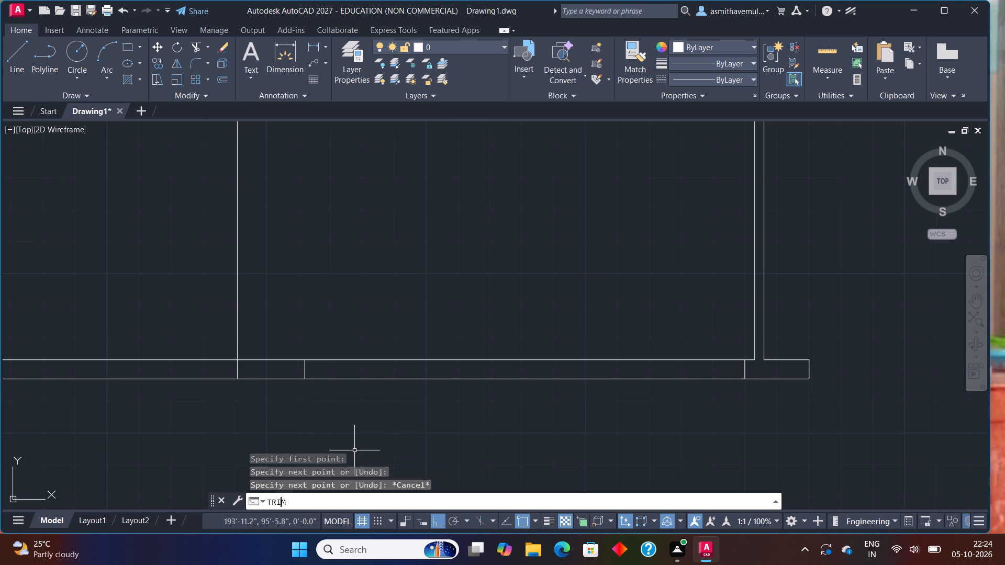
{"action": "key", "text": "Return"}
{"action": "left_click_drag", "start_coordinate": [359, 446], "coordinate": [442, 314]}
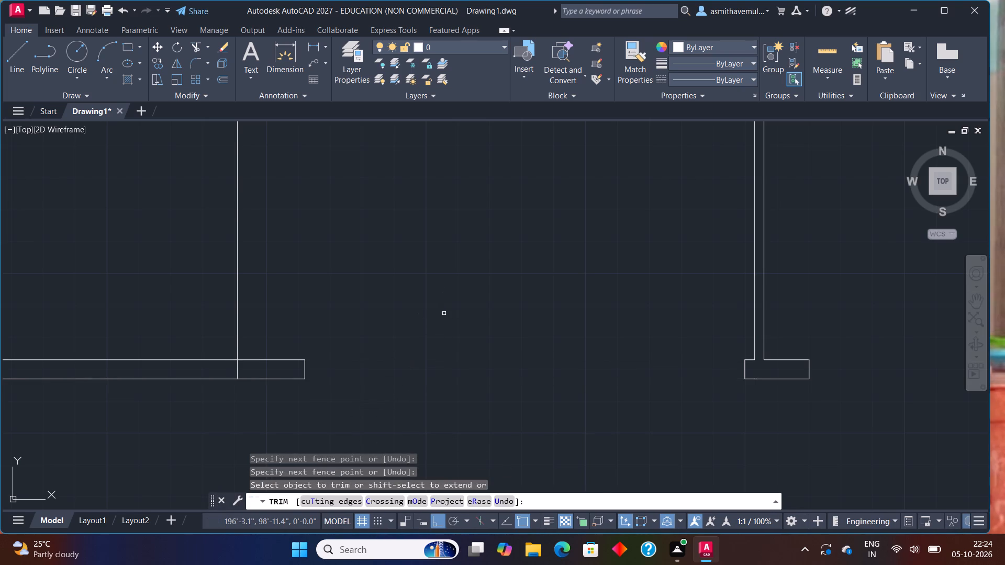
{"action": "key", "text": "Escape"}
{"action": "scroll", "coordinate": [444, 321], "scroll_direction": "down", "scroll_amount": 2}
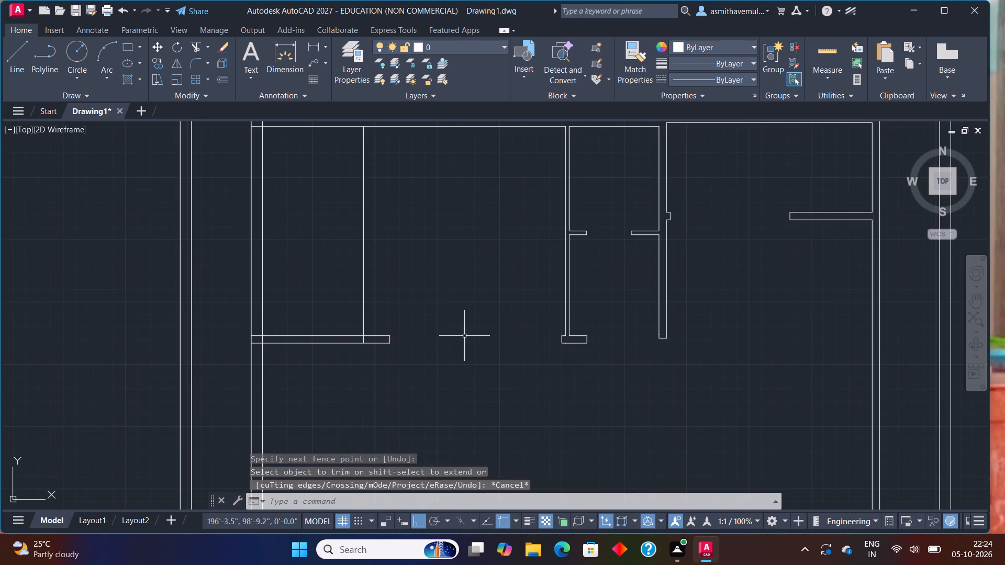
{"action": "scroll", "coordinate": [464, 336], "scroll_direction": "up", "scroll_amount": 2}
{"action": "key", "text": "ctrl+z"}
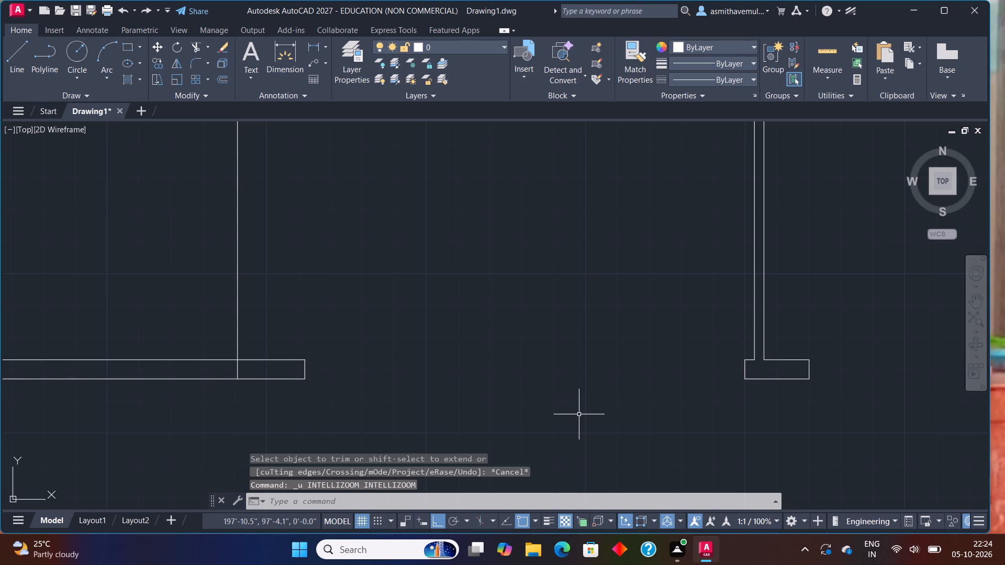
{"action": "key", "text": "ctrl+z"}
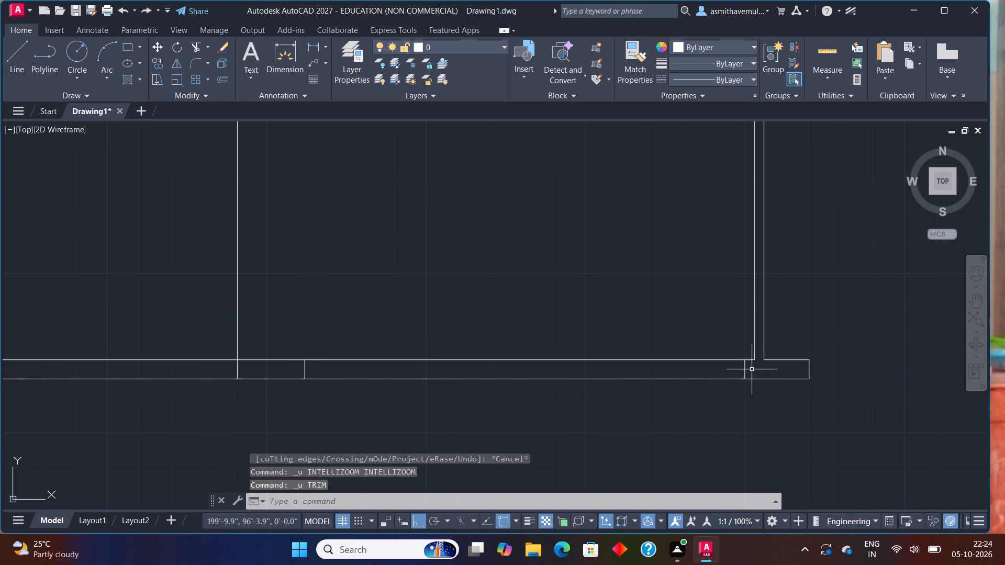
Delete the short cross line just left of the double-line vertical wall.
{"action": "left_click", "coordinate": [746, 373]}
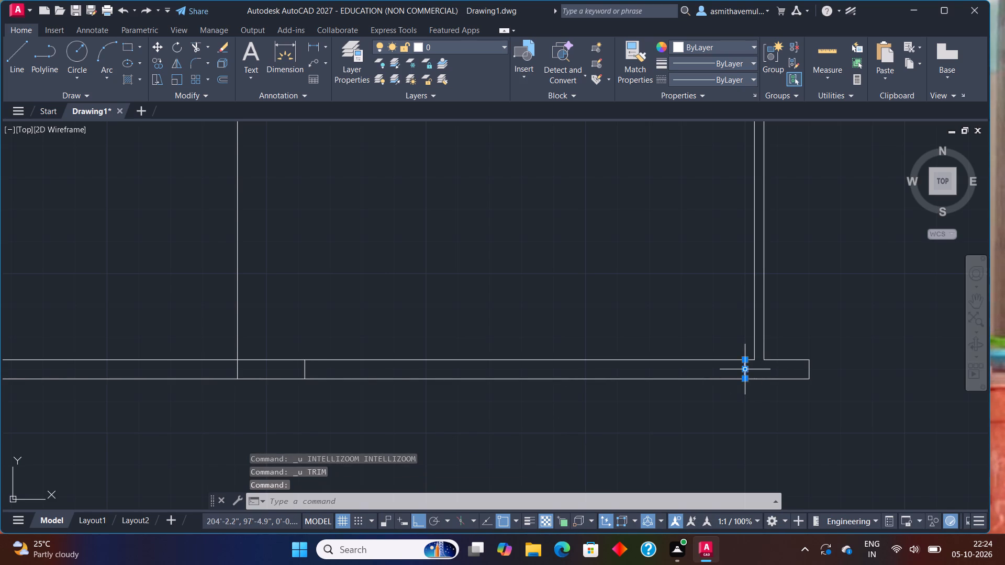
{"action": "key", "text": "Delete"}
Draw a short vertical line across the bottom wall, farther left of the double-line vertical wall than the deleted one.
{"action": "key", "text": "l"}
{"action": "key", "text": "Return"}
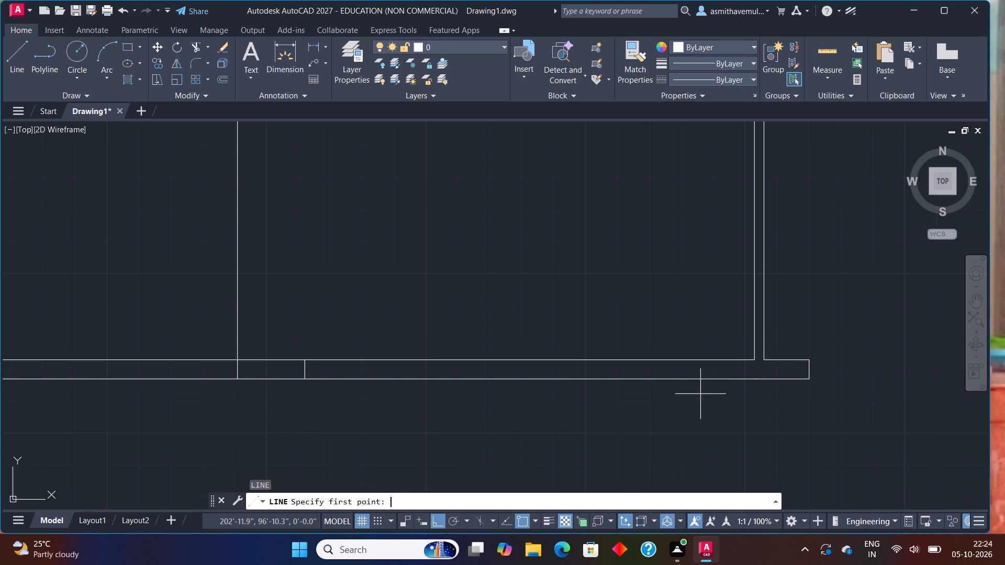
{"action": "scroll", "coordinate": [688, 398], "scroll_direction": "up", "scroll_amount": 1}
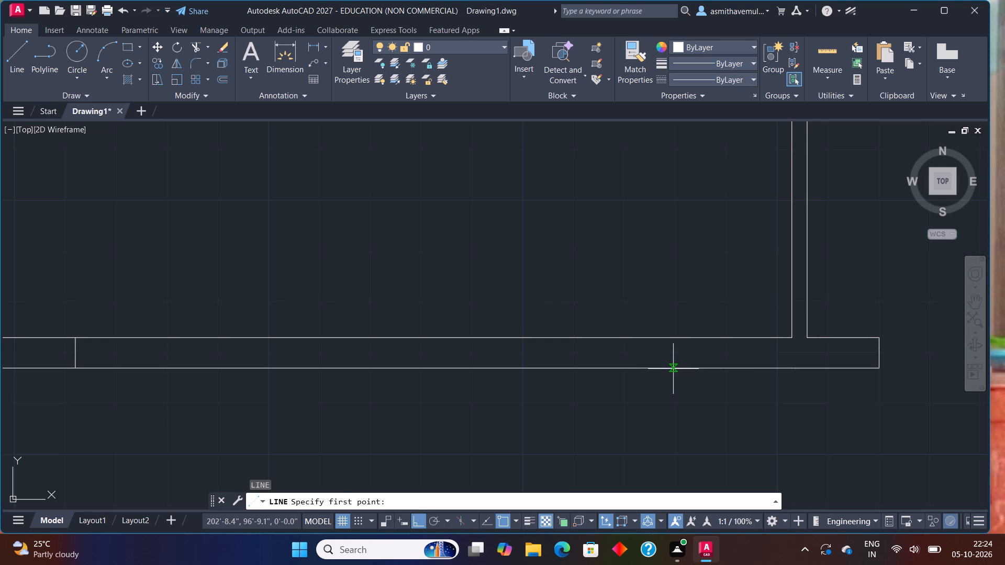
{"action": "left_click", "coordinate": [673, 369]}
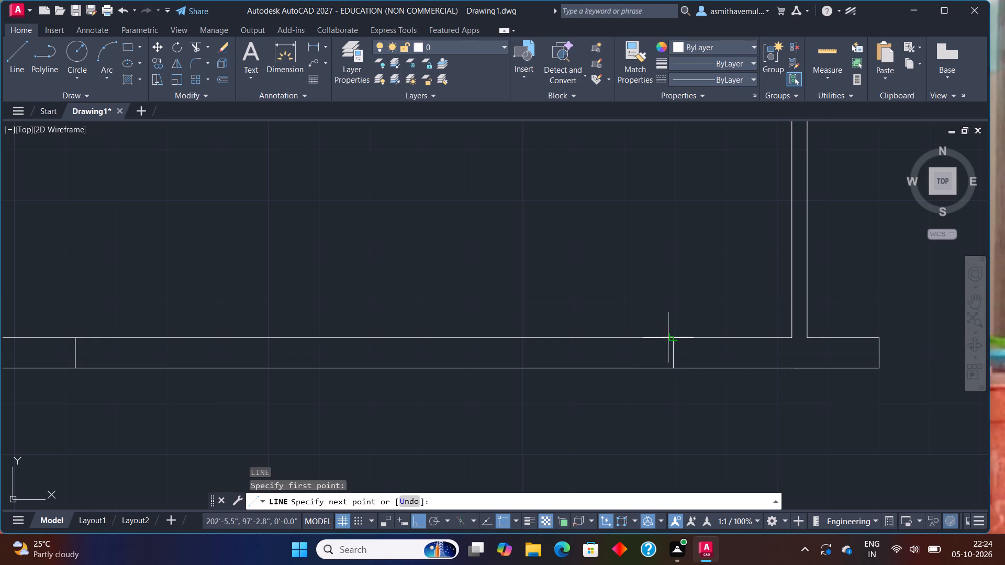
{"action": "left_click", "coordinate": [676, 336]}
{"action": "key", "text": "Escape"}
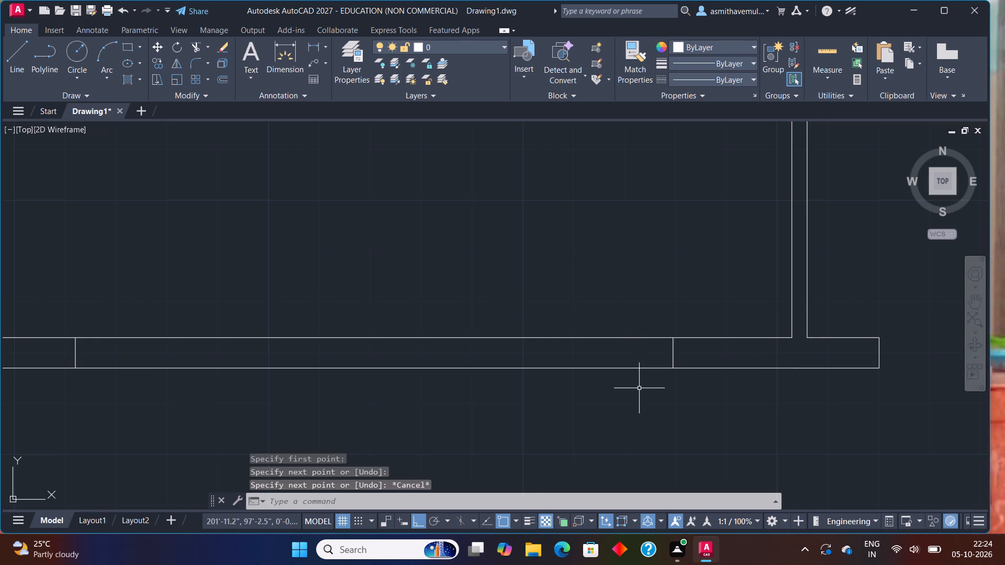
Trim the bottom wall's upper and lower lines between the two short cross lines to open the doorway.
{"action": "type", "text": "TRIIM"}
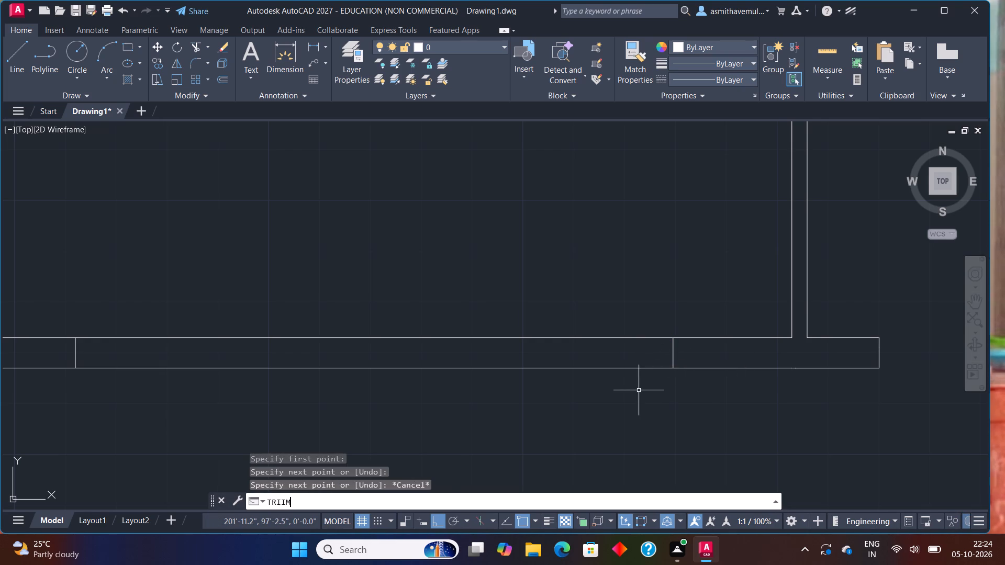
{"action": "key", "text": "Return"}
{"action": "left_click_drag", "start_coordinate": [639, 393], "coordinate": [580, 278]}
{"action": "left_click_drag", "start_coordinate": [580, 277], "coordinate": [570, 378]}
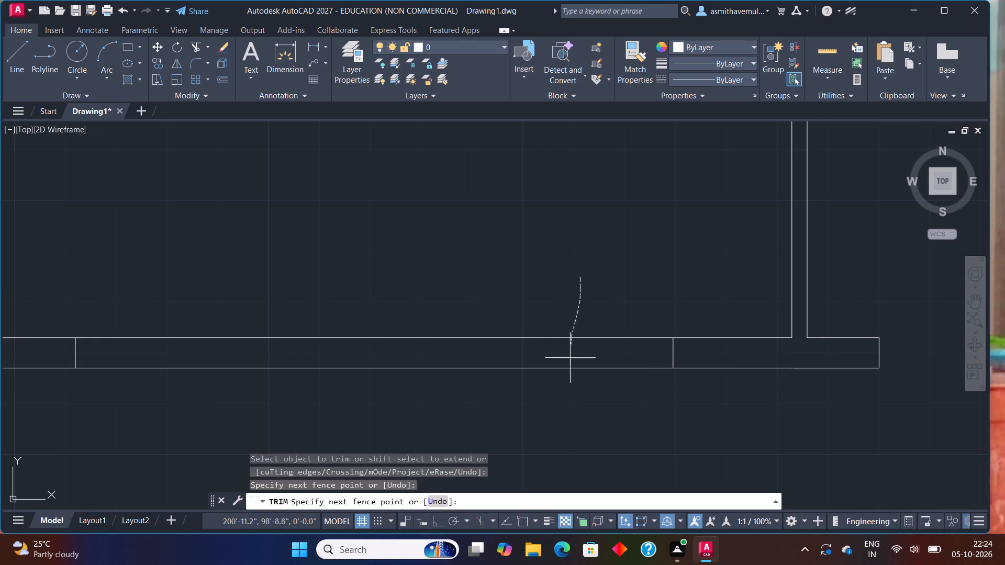
{"action": "left_click_drag", "start_coordinate": [570, 378], "coordinate": [570, 407]}
Trim the upper-left room's bottom wall lines and the left outer wall's inner line where they overlap at their junction.
{"action": "scroll", "coordinate": [547, 406], "scroll_direction": "down", "scroll_amount": 2}
{"action": "scroll", "coordinate": [502, 395], "scroll_direction": "down", "scroll_amount": 1}
{"action": "middle_click_drag", "start_coordinate": [502, 394], "coordinate": [542, 368]}
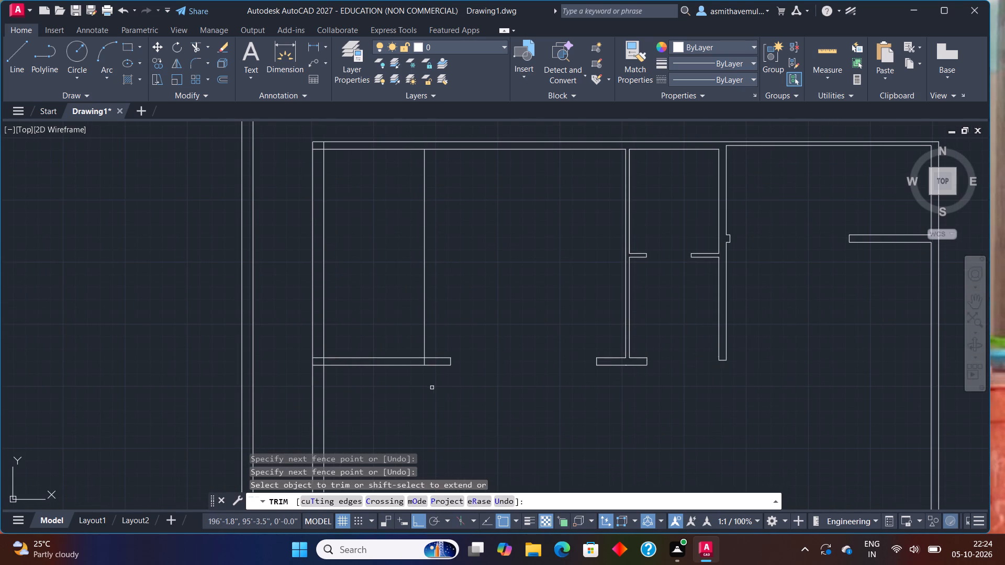
{"action": "scroll", "coordinate": [339, 364], "scroll_direction": "up", "scroll_amount": 1}
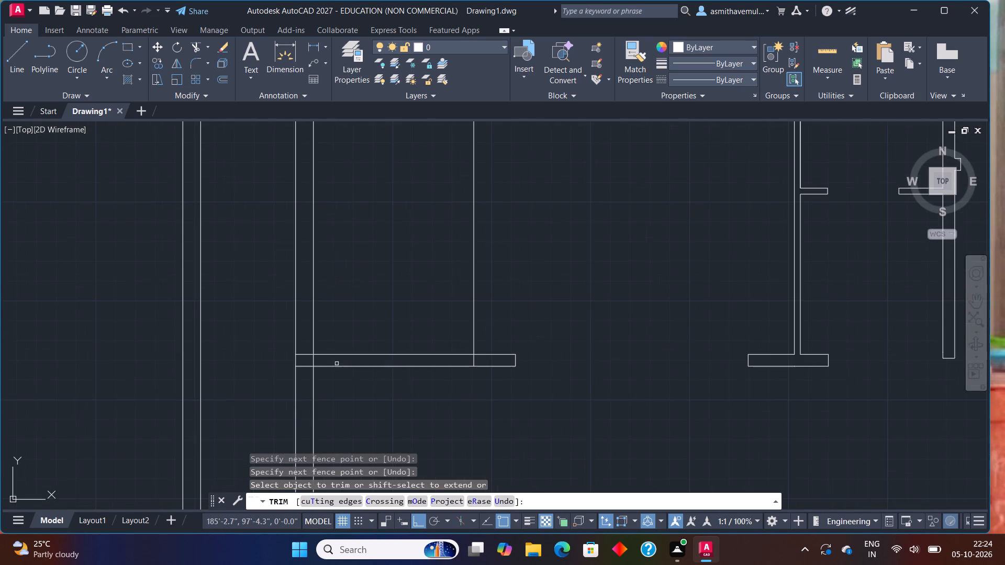
{"action": "left_click", "coordinate": [307, 354]}
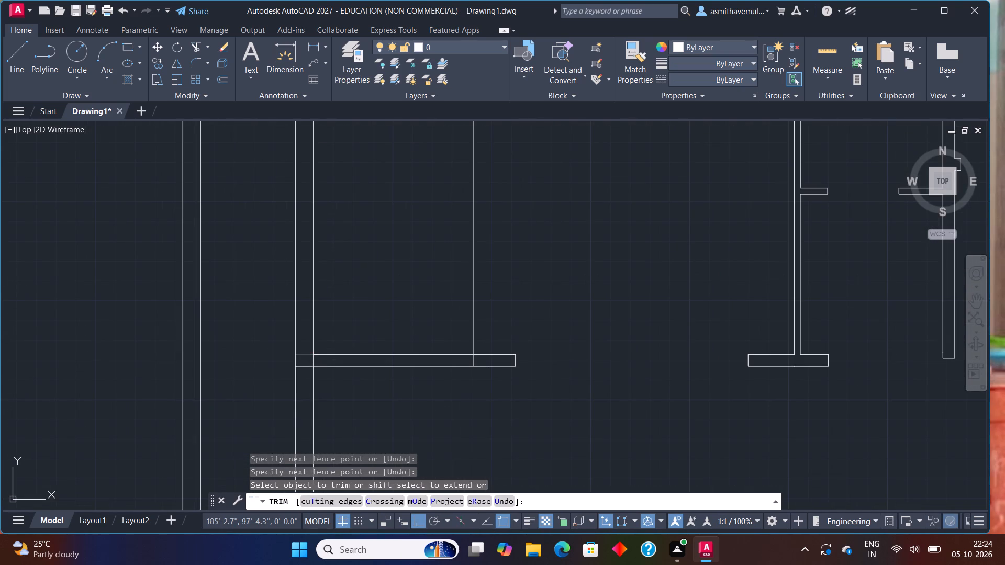
{"action": "left_click", "coordinate": [311, 360]}
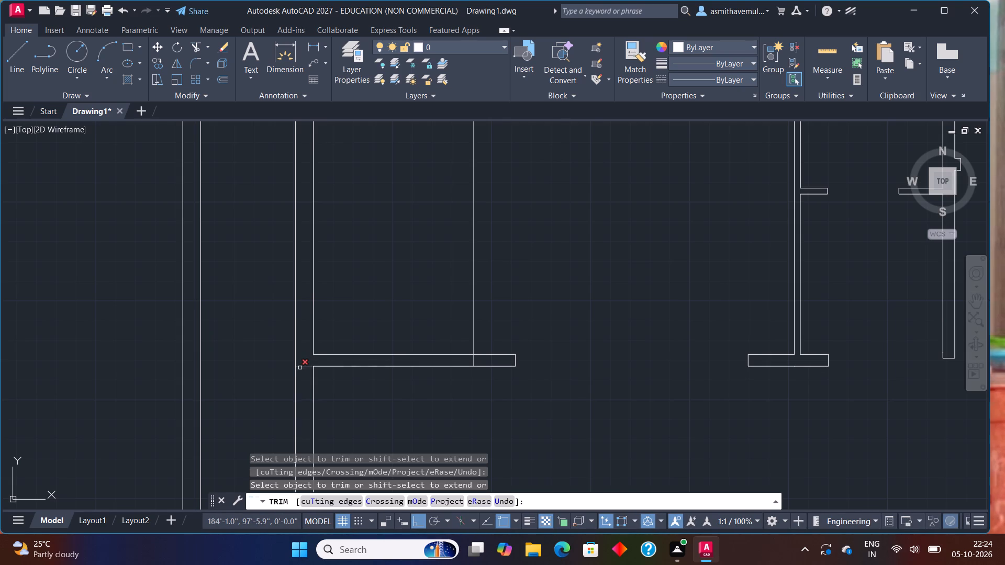
{"action": "left_click", "coordinate": [300, 368]}
{"action": "scroll", "coordinate": [423, 404], "scroll_direction": "down", "scroll_amount": 1}
{"action": "middle_click", "coordinate": [428, 400]}
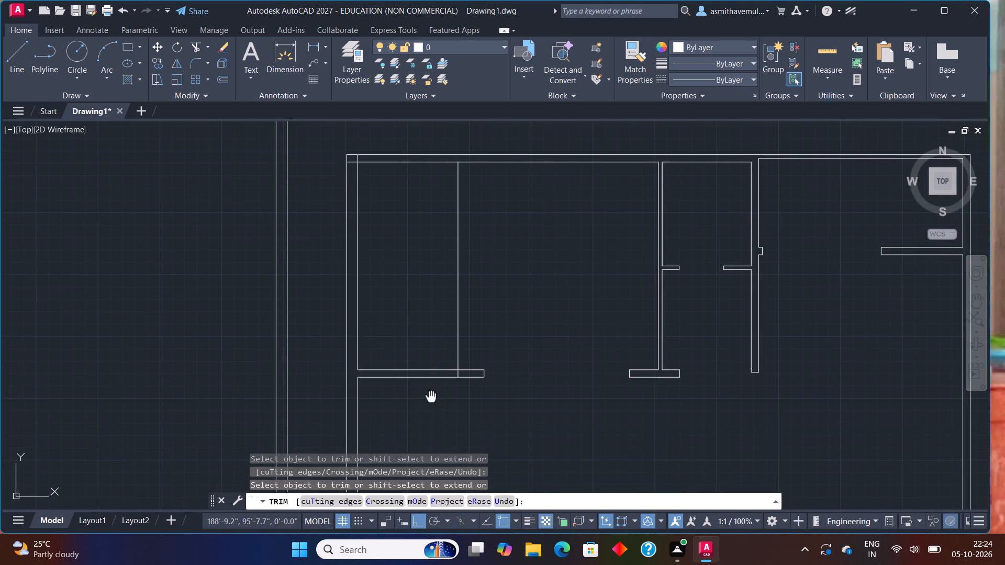
{"action": "scroll", "coordinate": [431, 396], "scroll_direction": "up", "scroll_amount": 1}
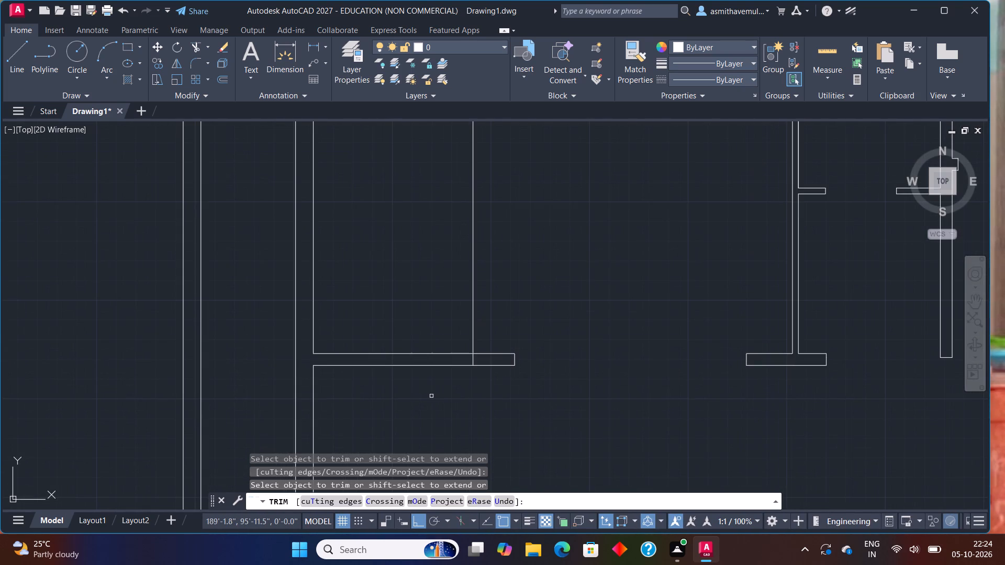
{"action": "key", "text": "Escape"}
Offset the upper-left room's single vertical partition line 3" to the left.
{"action": "scroll", "coordinate": [432, 396], "scroll_direction": "down", "scroll_amount": 1}
{"action": "middle_click_drag", "start_coordinate": [432, 396], "coordinate": [433, 429]}
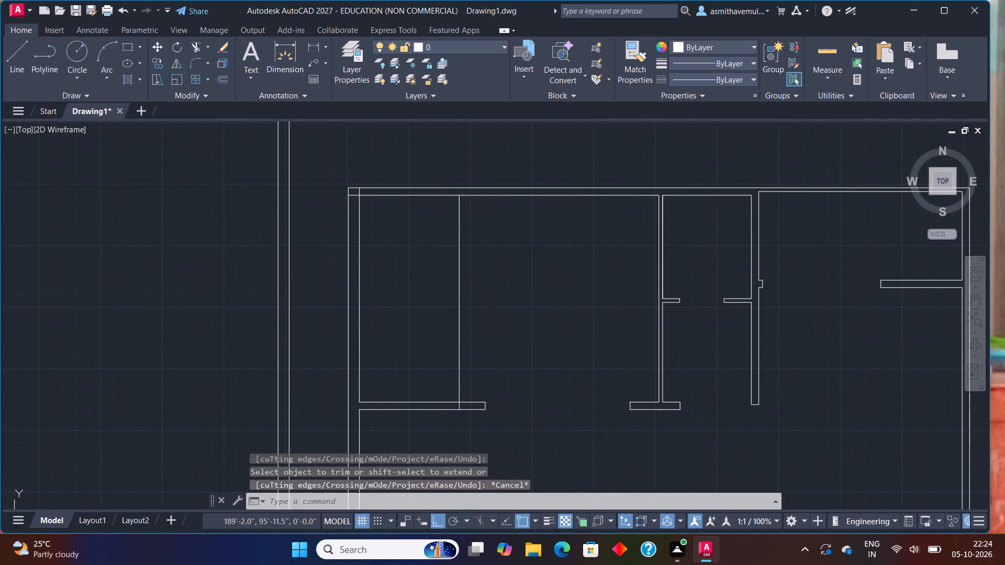
{"action": "key", "text": "o"}
{"action": "key", "text": "Return"}
{"action": "key", "text": "3"}
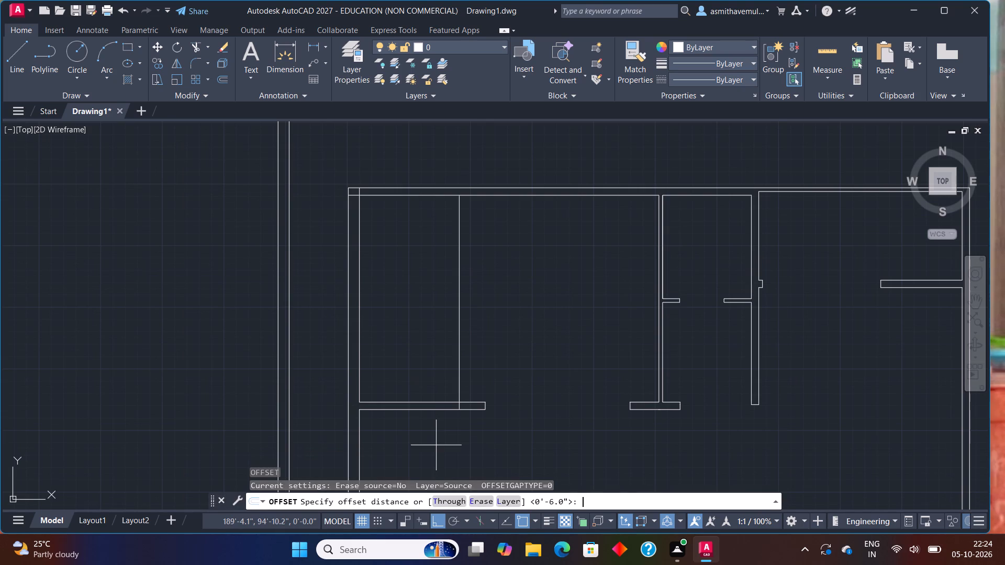
{"action": "key", "text": "shift+quotedbl"}
{"action": "key", "text": "Return"}
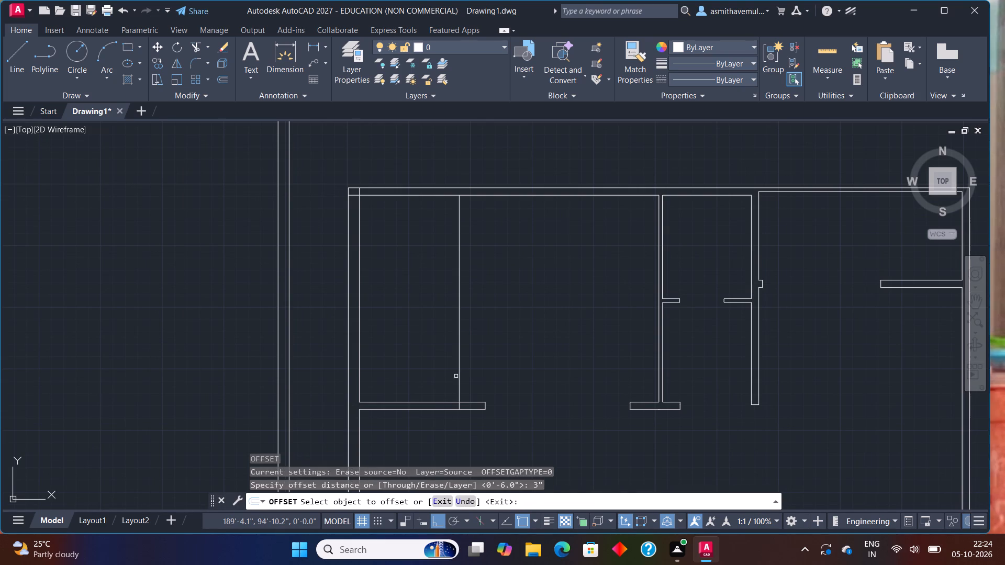
{"action": "left_click", "coordinate": [459, 372]}
{"action": "left_click", "coordinate": [434, 366]}
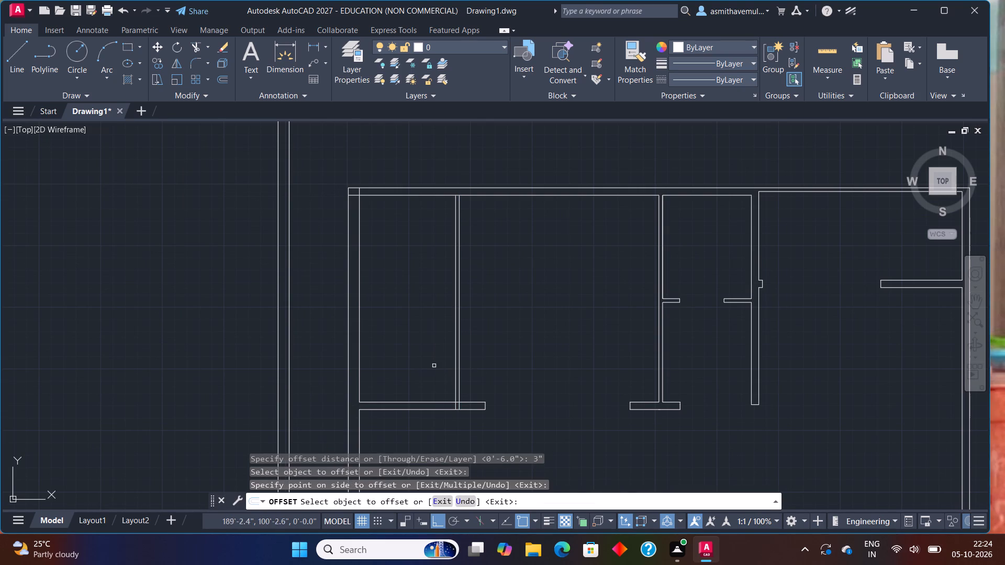
{"action": "key", "text": "Escape"}
Trim the overlapping lines where the double-line vertical partition meets the bottom wall to form a clean T-junction.
{"action": "scroll", "coordinate": [440, 381], "scroll_direction": "up", "scroll_amount": 1}
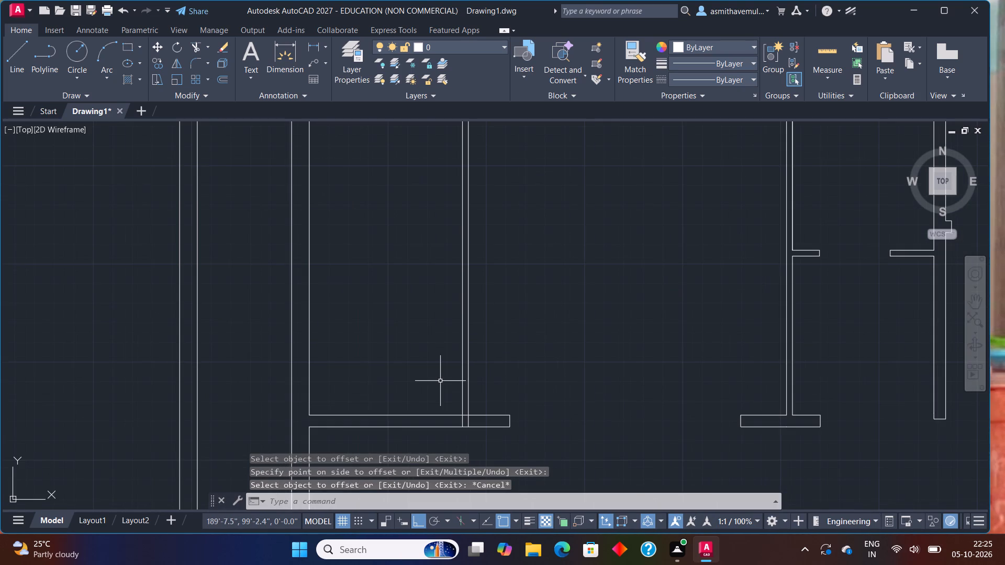
{"action": "key", "text": "t"}
{"action": "key", "text": "r"}
{"action": "type", "text": "IM"}
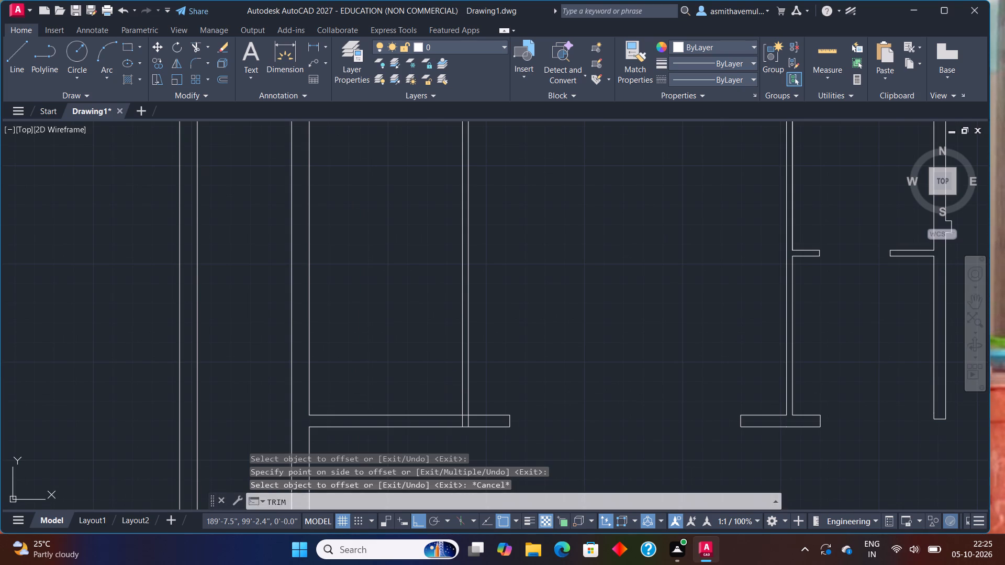
{"action": "key", "text": "Return"}
{"action": "scroll", "coordinate": [455, 402], "scroll_direction": "up", "scroll_amount": 1}
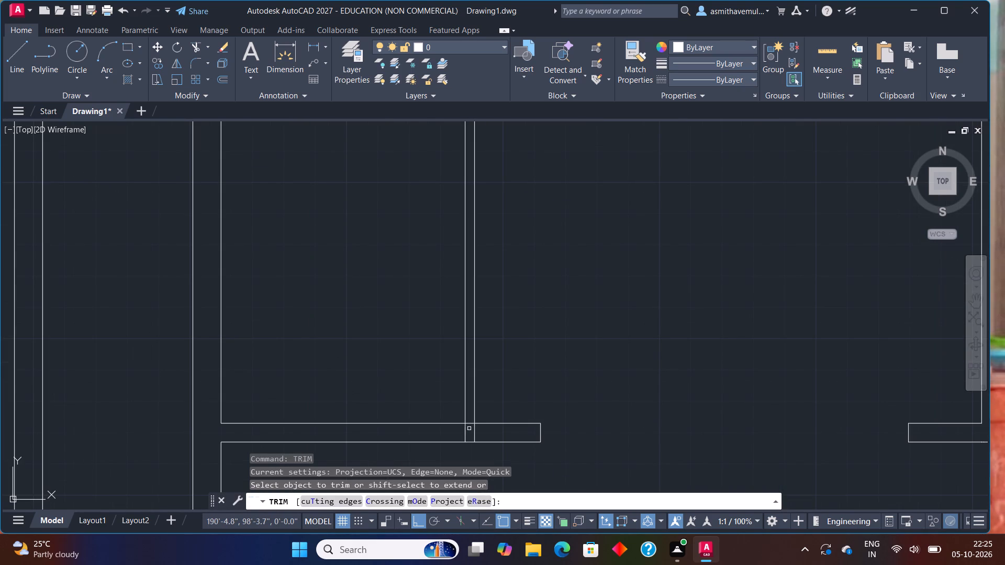
{"action": "left_click", "coordinate": [471, 421]}
{"action": "left_click", "coordinate": [471, 428]}
{"action": "left_click_drag", "start_coordinate": [471, 428], "coordinate": [486, 435]}
{"action": "left_click_drag", "start_coordinate": [486, 435], "coordinate": [415, 435]}
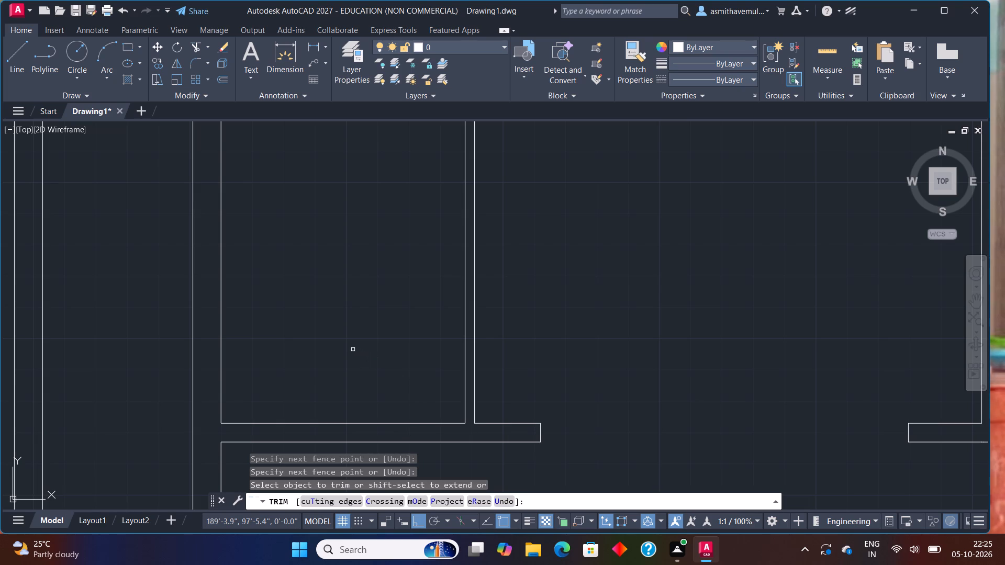
{"action": "key", "text": "Escape"}
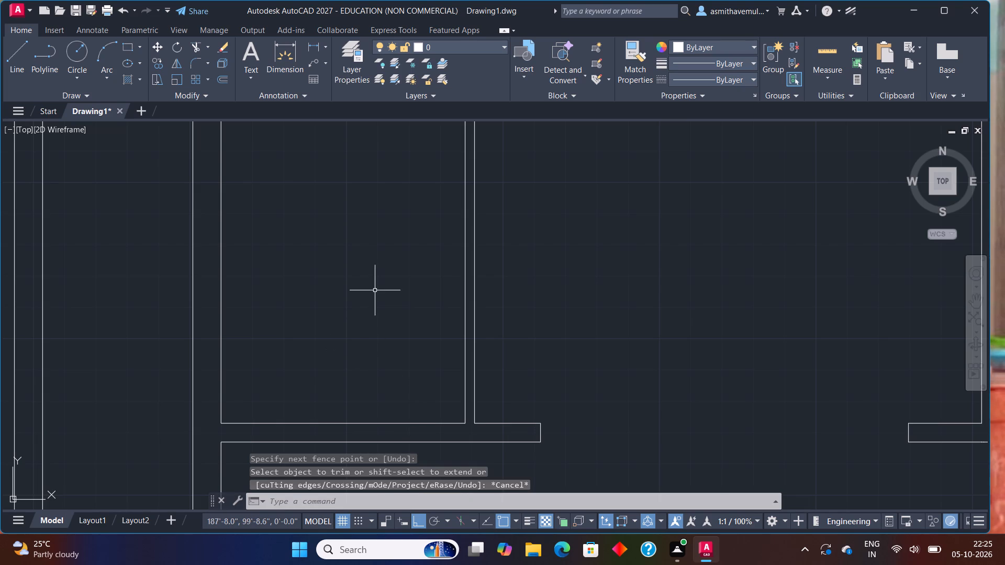
Offset the top wall's inner line 6' downward across the upper-left rooms.
{"action": "middle_click_drag", "start_coordinate": [375, 287], "coordinate": [365, 353]}
{"action": "scroll", "coordinate": [365, 348], "scroll_direction": "down", "scroll_amount": 1}
{"action": "middle_click_drag", "start_coordinate": [355, 299], "coordinate": [345, 383]}
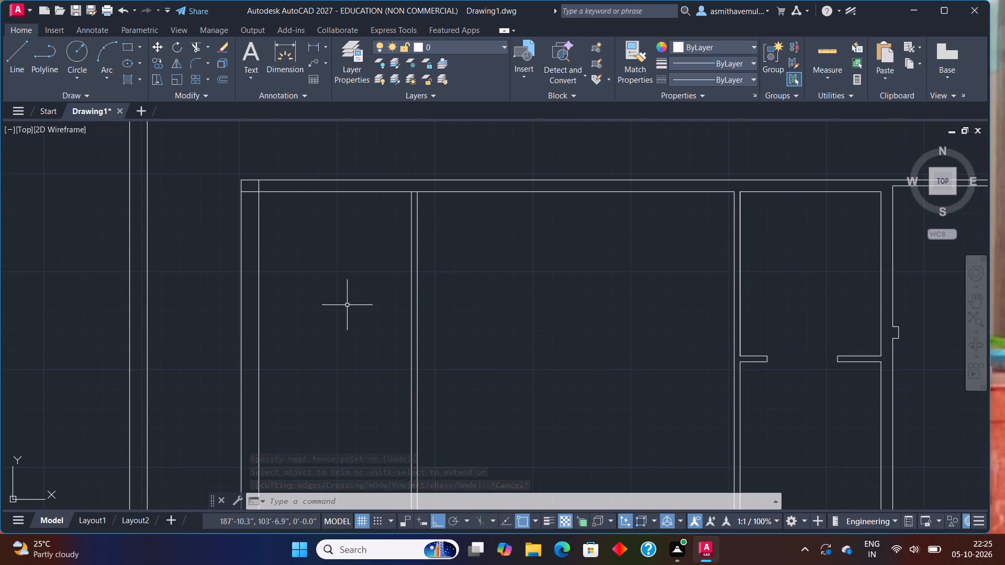
{"action": "key", "text": "o"}
{"action": "key", "text": "Return"}
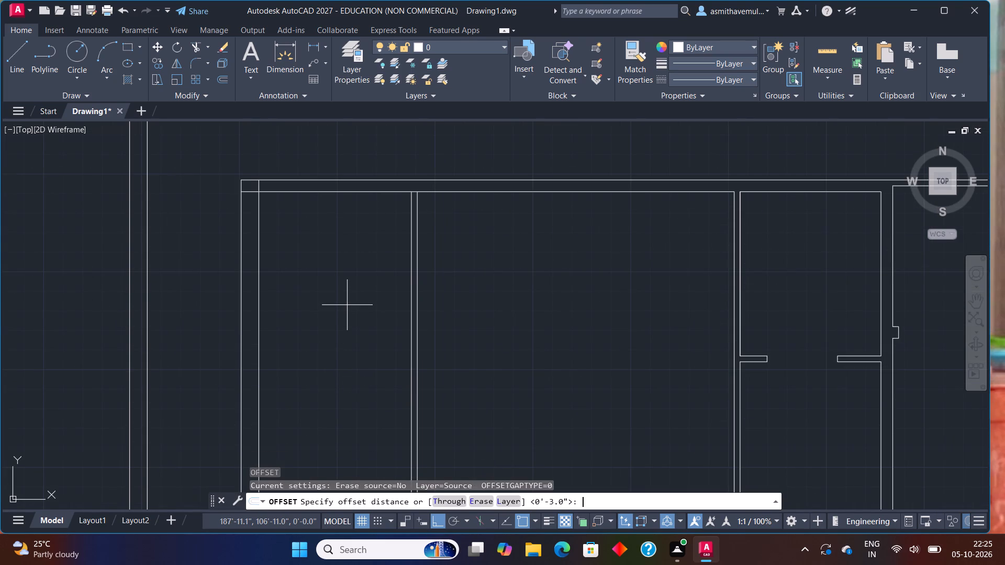
{"action": "type", "text": "6'"}
{"action": "key", "text": "Return"}
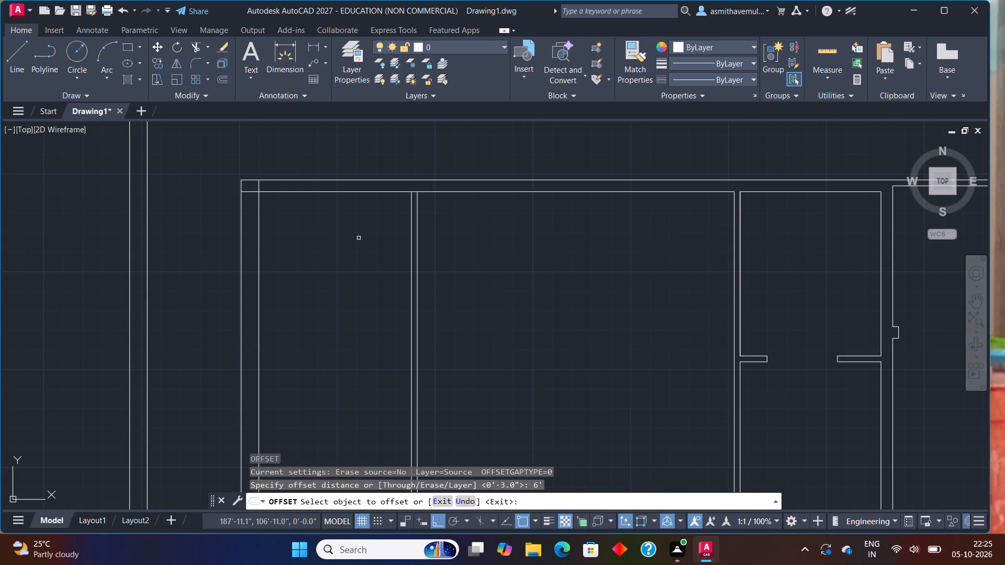
{"action": "left_click", "coordinate": [379, 192]}
{"action": "left_click", "coordinate": [370, 280]}
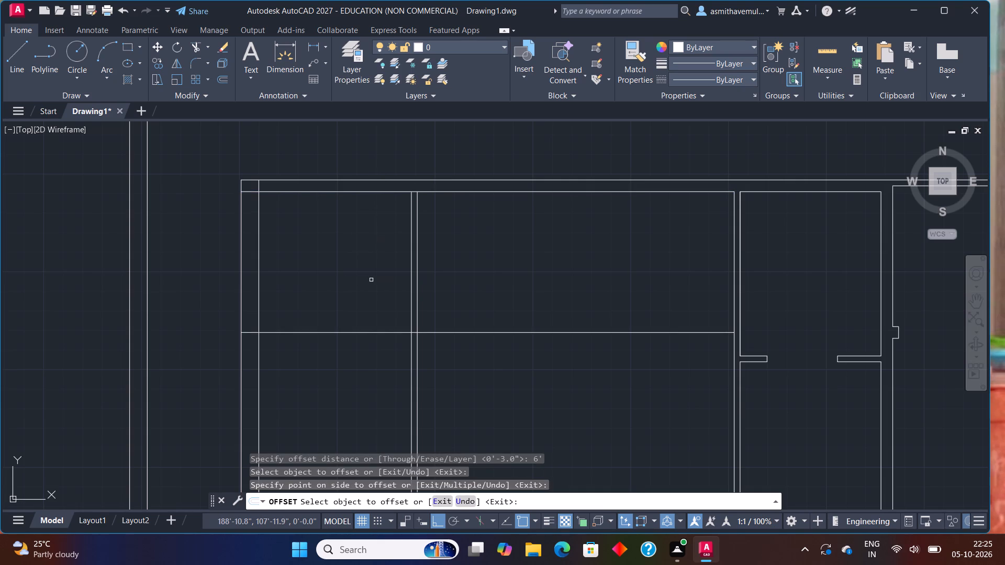
{"action": "key", "text": "Escape"}
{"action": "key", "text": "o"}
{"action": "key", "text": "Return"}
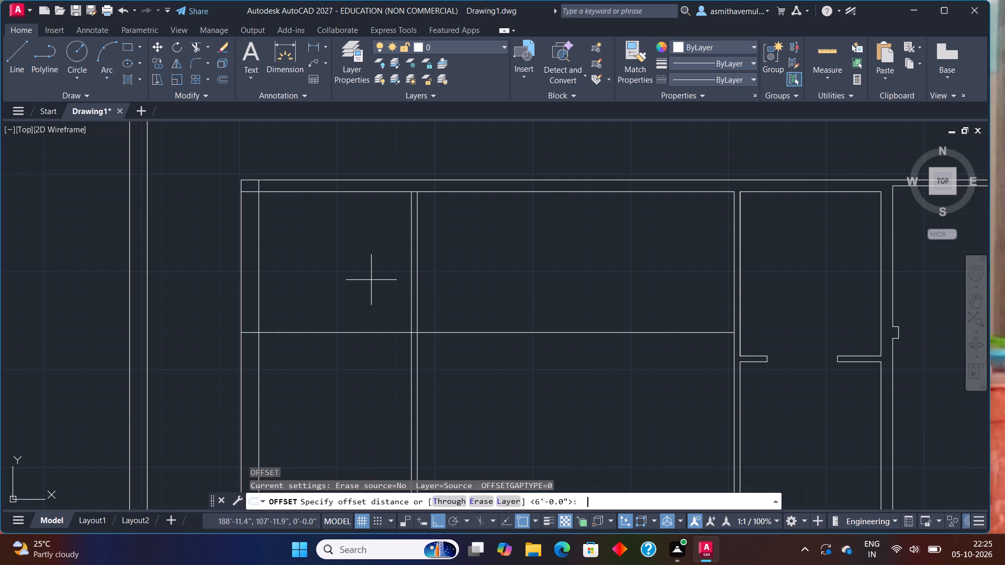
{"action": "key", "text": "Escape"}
Trim the new horizontal line so it spans only from the left outer wall's inner line to the vertical partition's near line.
{"action": "type", "text": "TRIM"}
{"action": "key", "text": "Return"}
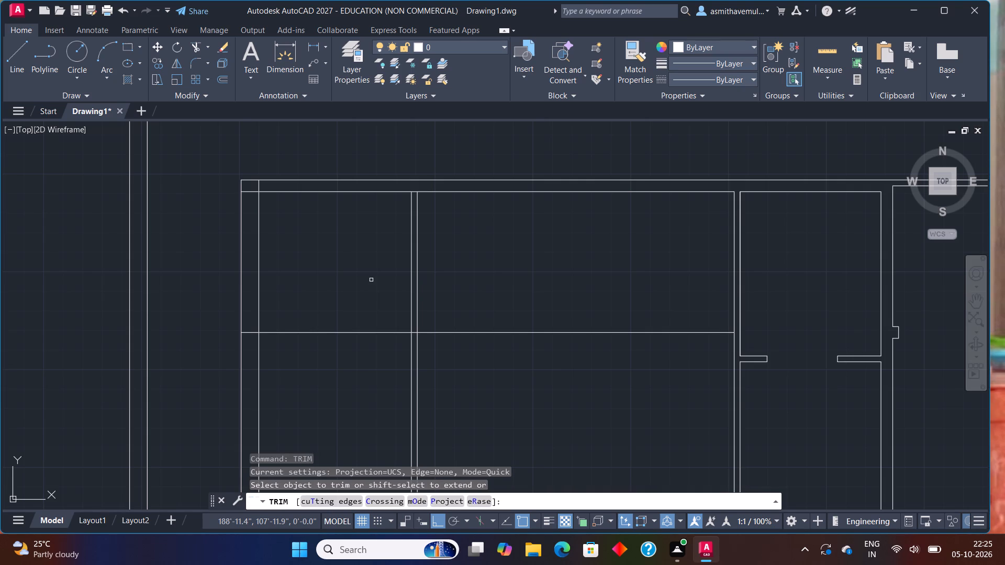
{"action": "left_click_drag", "start_coordinate": [530, 376], "coordinate": [538, 350]}
{"action": "left_click_drag", "start_coordinate": [553, 282], "coordinate": [521, 431]}
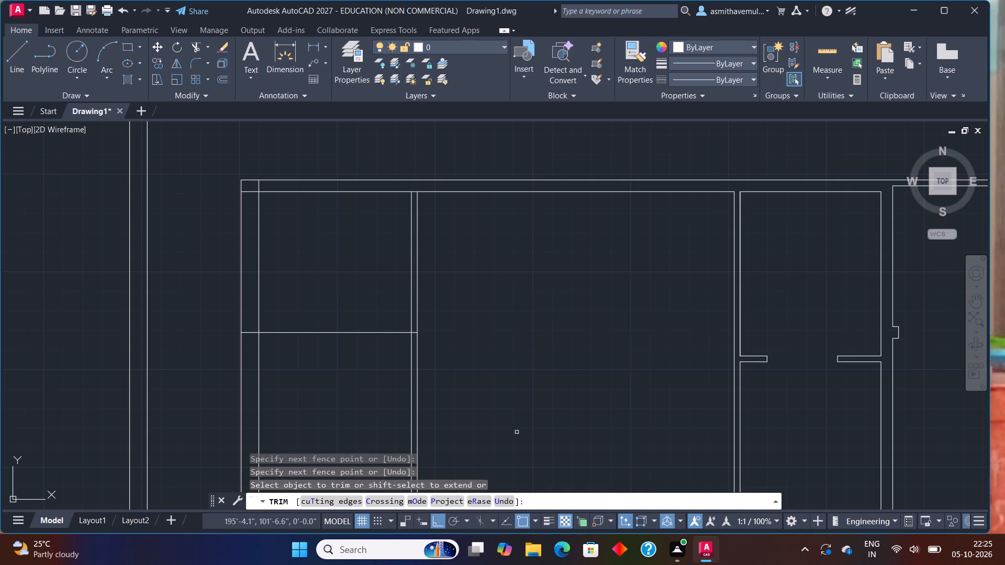
{"action": "scroll", "coordinate": [428, 354], "scroll_direction": "up", "scroll_amount": 2}
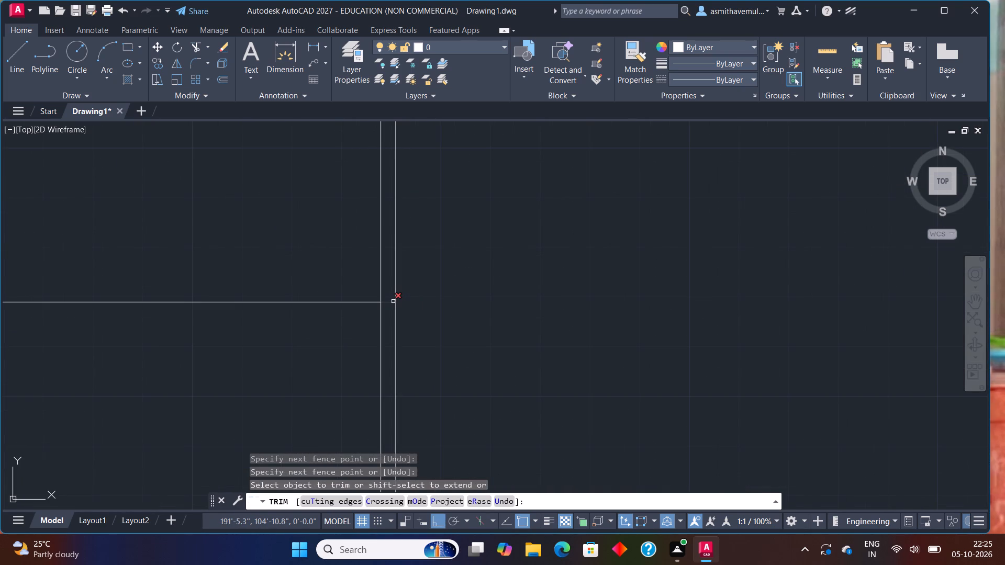
{"action": "left_click", "coordinate": [393, 301]}
{"action": "scroll", "coordinate": [210, 327], "scroll_direction": "down", "scroll_amount": 1}
{"action": "middle_click_drag", "start_coordinate": [204, 335], "coordinate": [408, 318]}
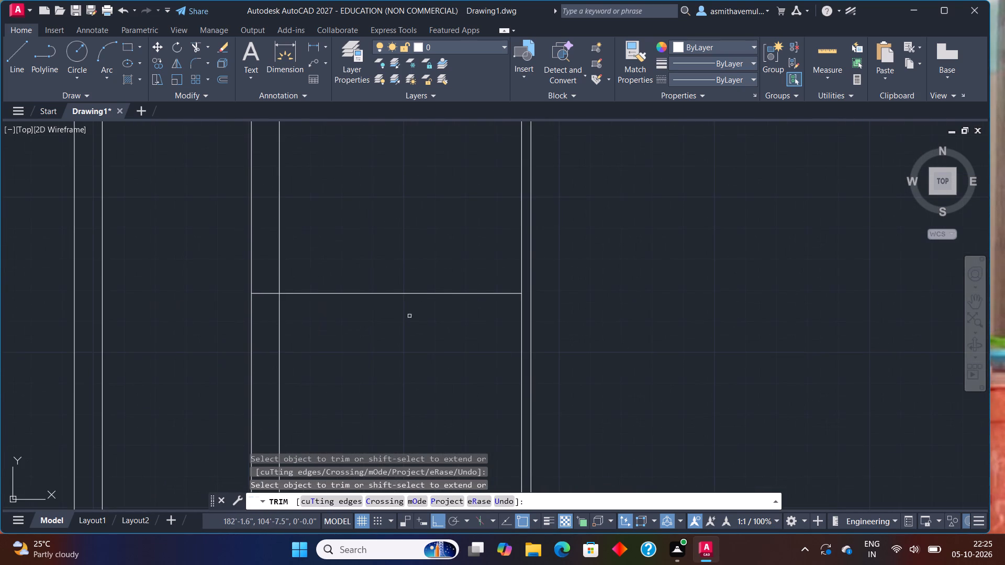
{"action": "left_click_drag", "start_coordinate": [271, 286], "coordinate": [267, 310]}
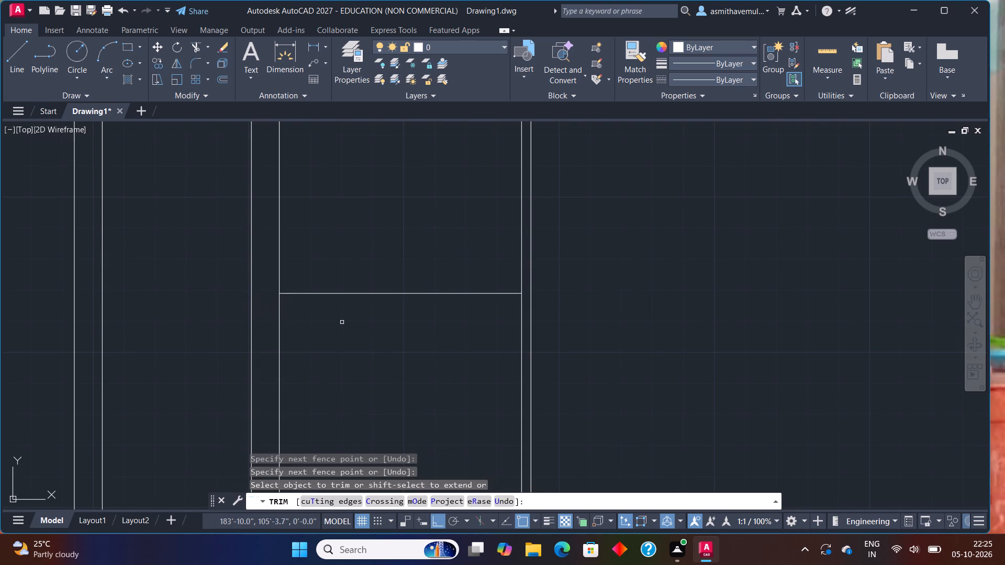
{"action": "key", "text": "Escape"}
Offset the trimmed horizontal partition line 3" downward.
{"action": "key", "text": "o"}
{"action": "key", "text": "Return"}
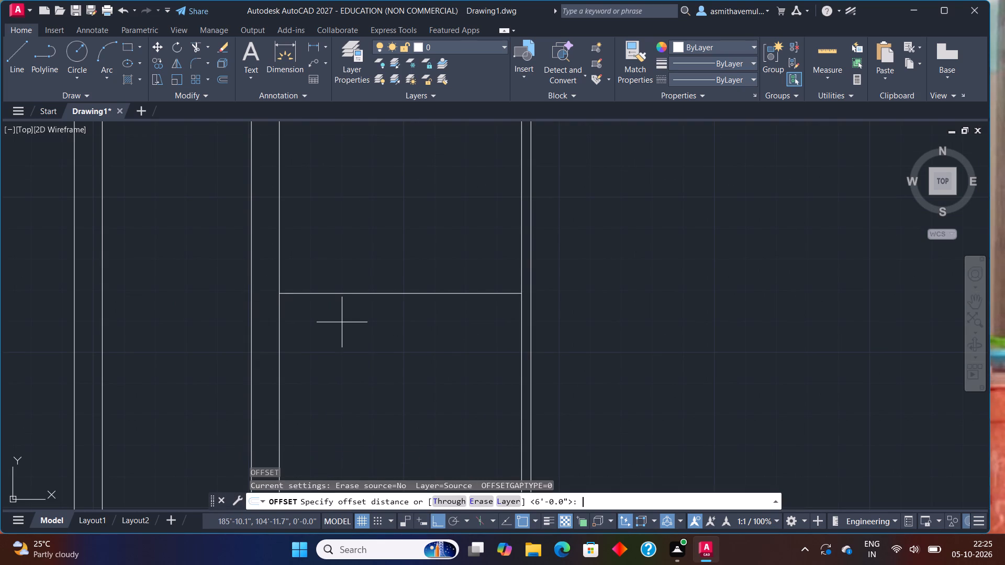
{"action": "key", "text": "3"}
{"action": "key", "text": "shift+quotedbl"}
{"action": "key", "text": "Return"}
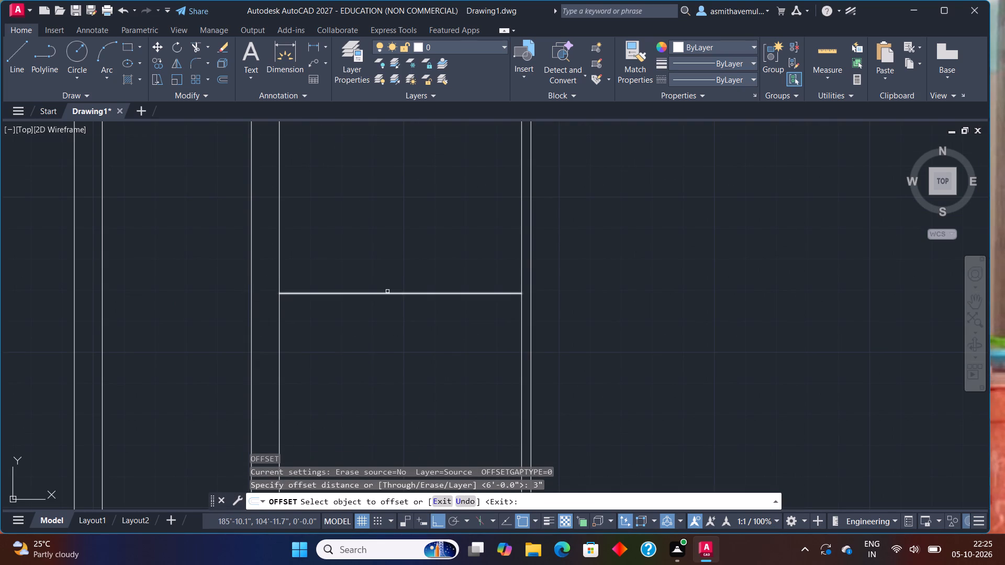
{"action": "left_click_drag", "start_coordinate": [388, 291], "coordinate": [388, 297]}
{"action": "left_click", "coordinate": [383, 349]}
{"action": "key", "text": "Escape"}
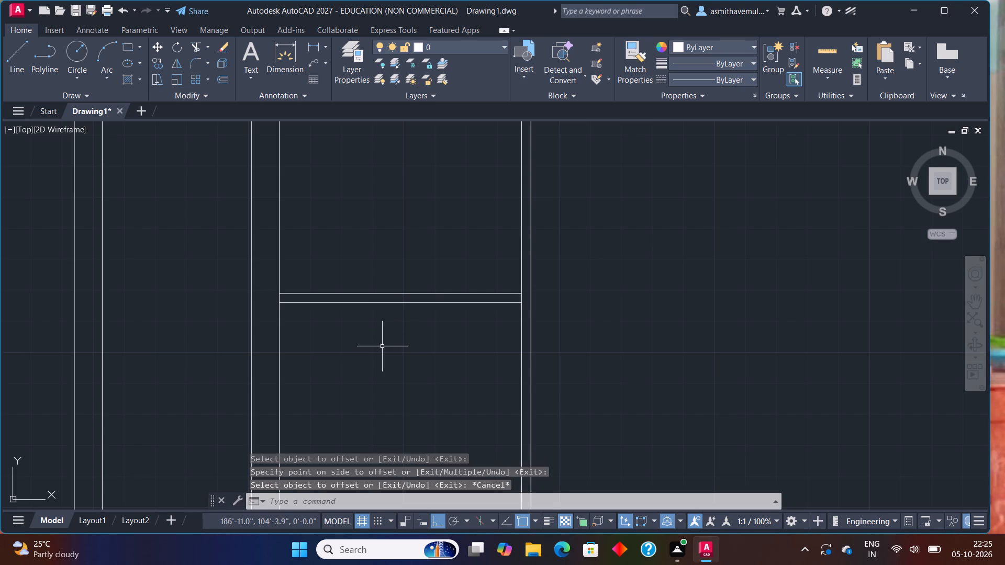
Examine the upper-left rooms and the whole floor plan layout.
{"action": "scroll", "coordinate": [377, 327], "scroll_direction": "down", "scroll_amount": 1}
{"action": "scroll", "coordinate": [381, 379], "scroll_direction": "down", "scroll_amount": 1}
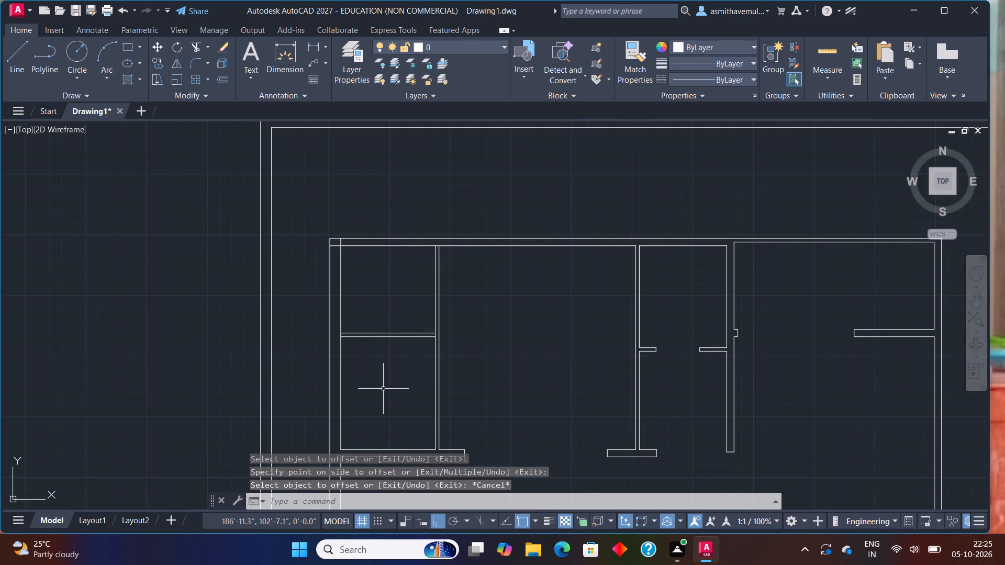
{"action": "middle_click_drag", "start_coordinate": [393, 403], "coordinate": [394, 368]}
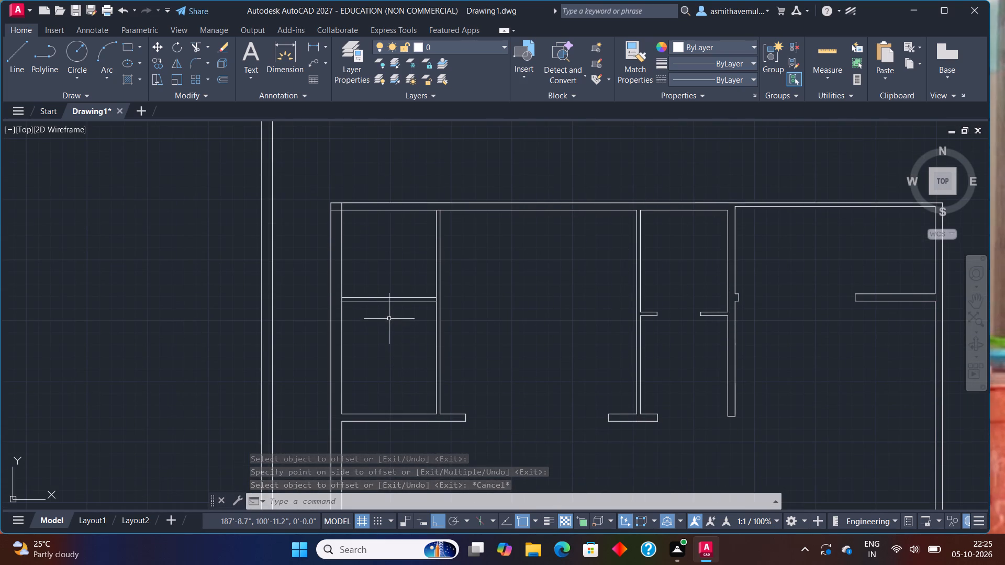
{"action": "scroll", "coordinate": [389, 315], "scroll_direction": "up", "scroll_amount": 1}
{"action": "middle_click_drag", "start_coordinate": [387, 307], "coordinate": [387, 385]}
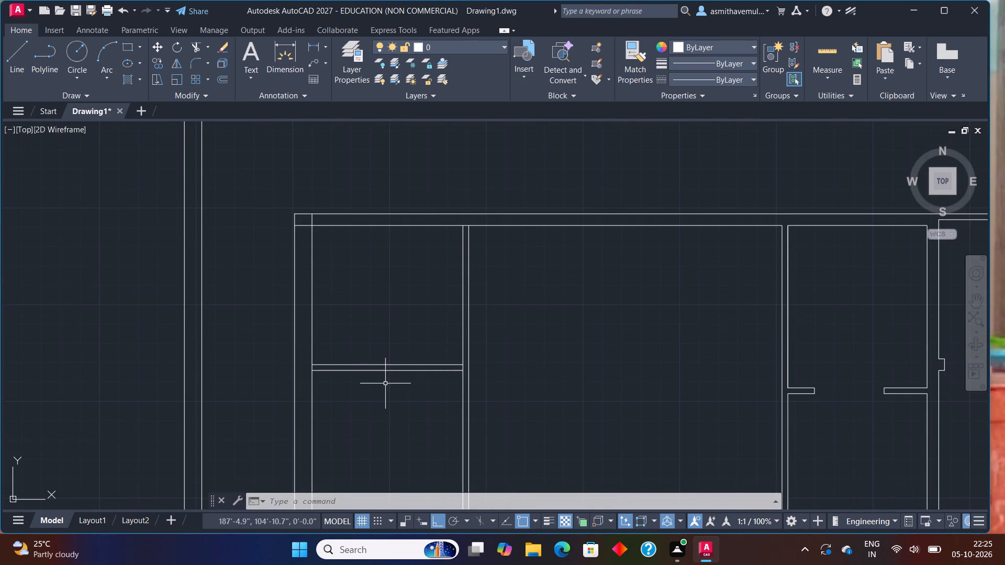
{"action": "scroll", "coordinate": [382, 380], "scroll_direction": "down", "scroll_amount": 2}
{"action": "middle_click_drag", "start_coordinate": [523, 434], "coordinate": [467, 332]}
{"action": "scroll", "coordinate": [461, 321], "scroll_direction": "down", "scroll_amount": 1}
{"action": "middle_click_drag", "start_coordinate": [448, 377], "coordinate": [466, 280]}
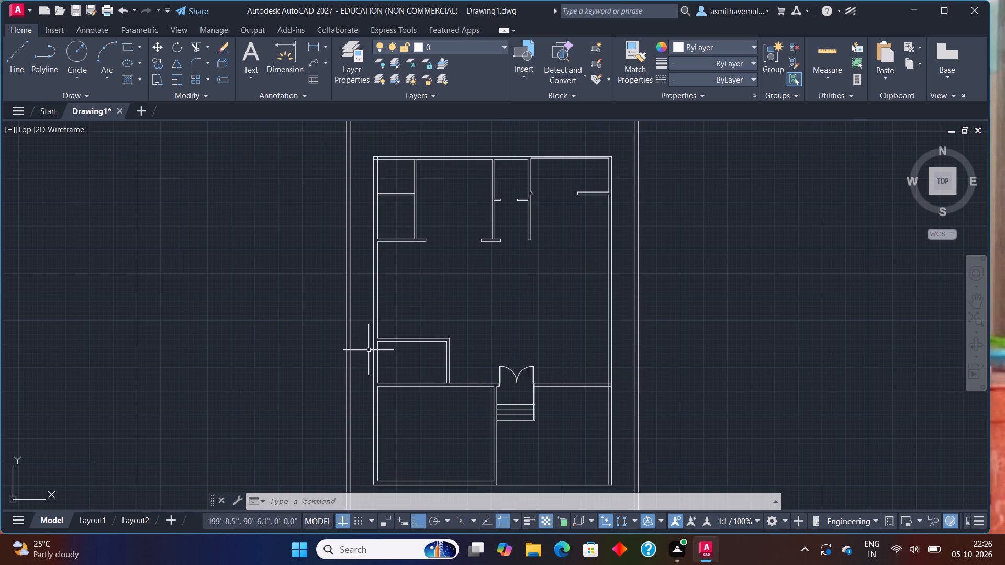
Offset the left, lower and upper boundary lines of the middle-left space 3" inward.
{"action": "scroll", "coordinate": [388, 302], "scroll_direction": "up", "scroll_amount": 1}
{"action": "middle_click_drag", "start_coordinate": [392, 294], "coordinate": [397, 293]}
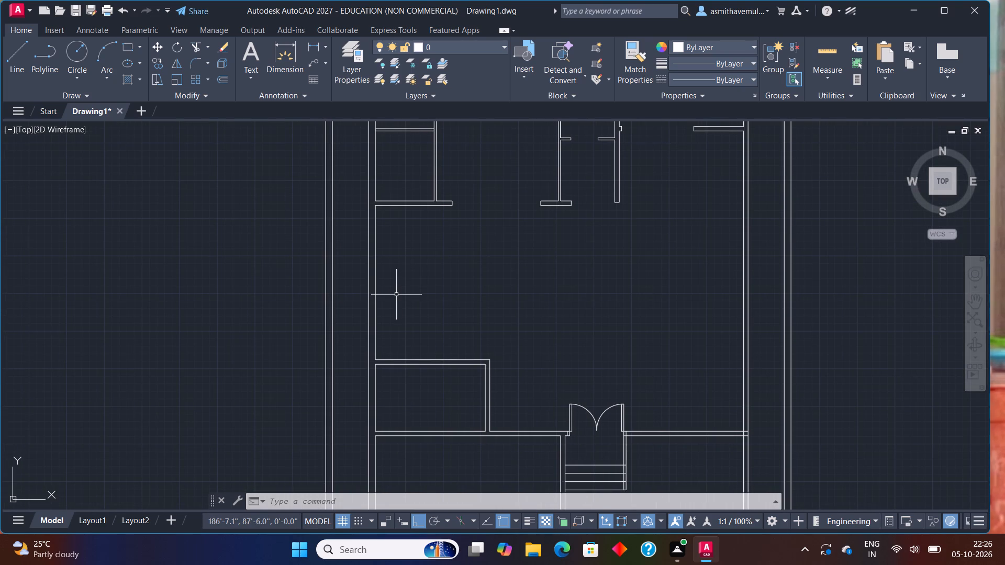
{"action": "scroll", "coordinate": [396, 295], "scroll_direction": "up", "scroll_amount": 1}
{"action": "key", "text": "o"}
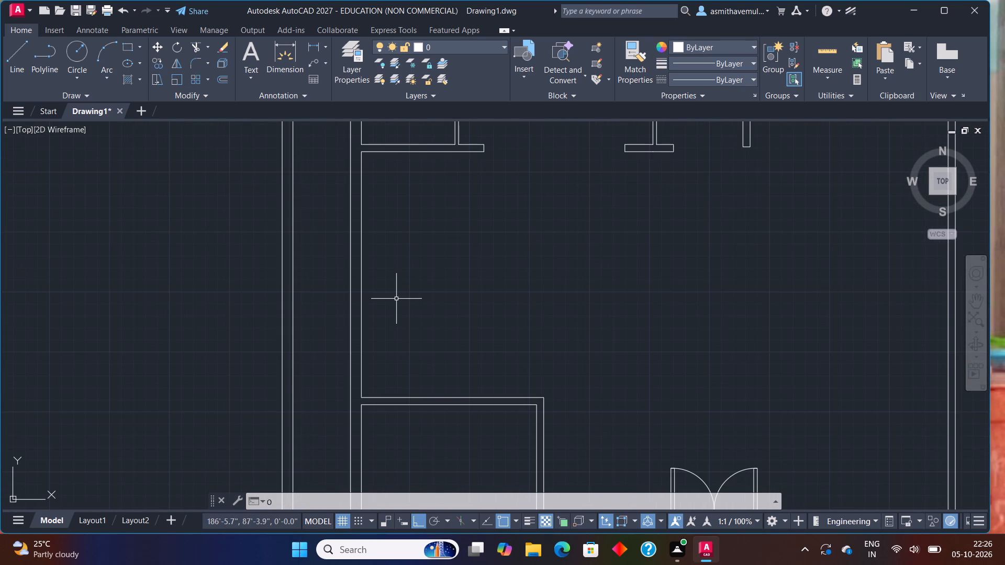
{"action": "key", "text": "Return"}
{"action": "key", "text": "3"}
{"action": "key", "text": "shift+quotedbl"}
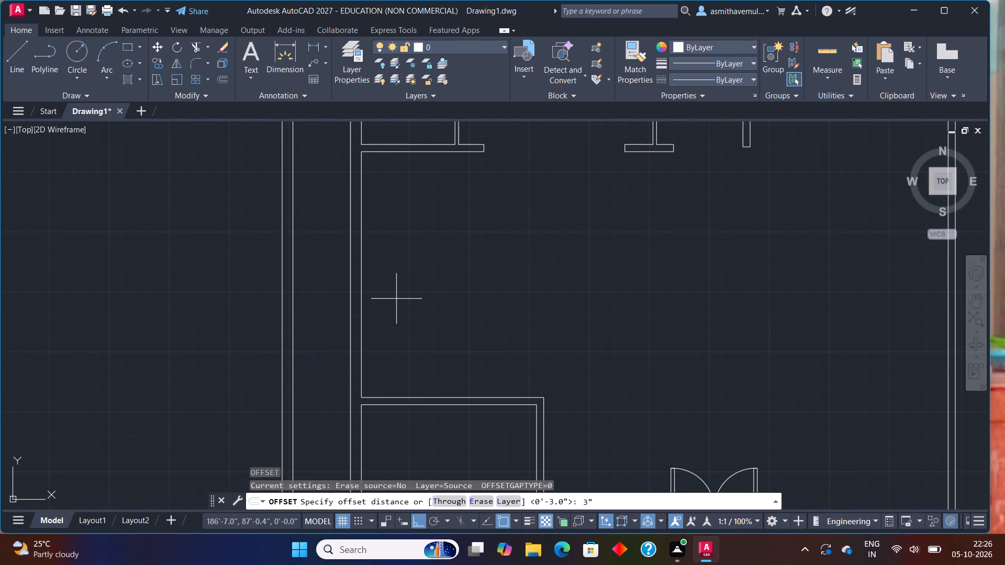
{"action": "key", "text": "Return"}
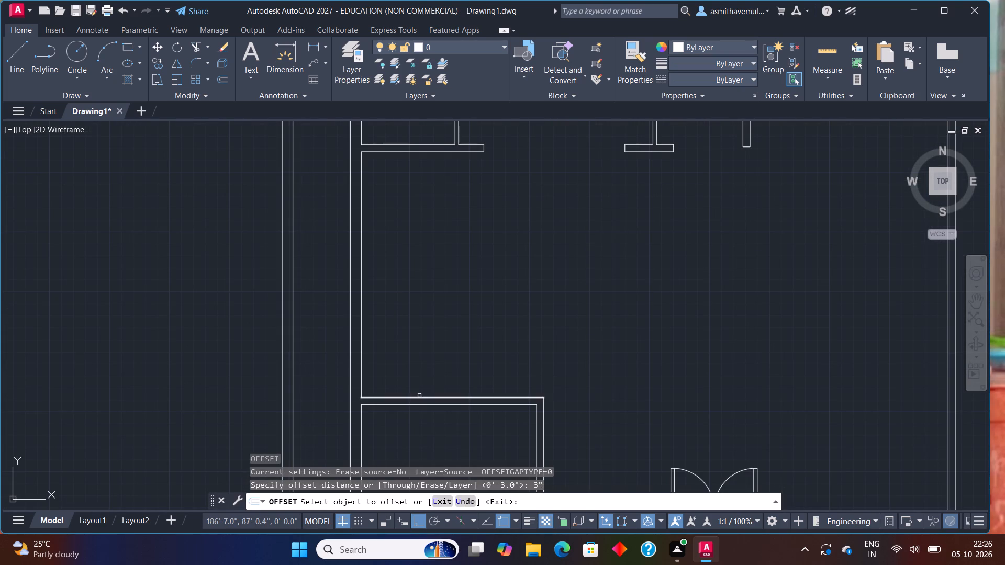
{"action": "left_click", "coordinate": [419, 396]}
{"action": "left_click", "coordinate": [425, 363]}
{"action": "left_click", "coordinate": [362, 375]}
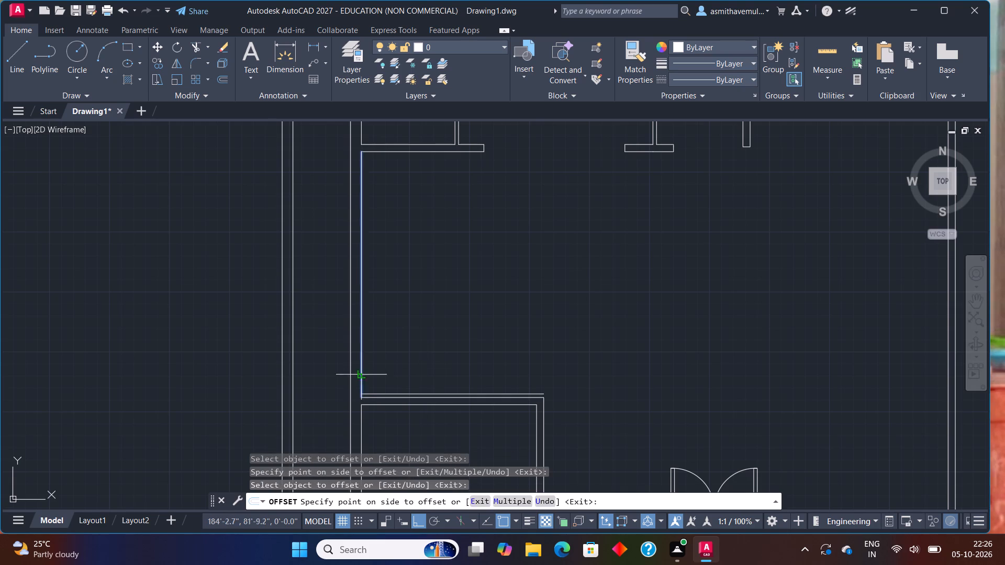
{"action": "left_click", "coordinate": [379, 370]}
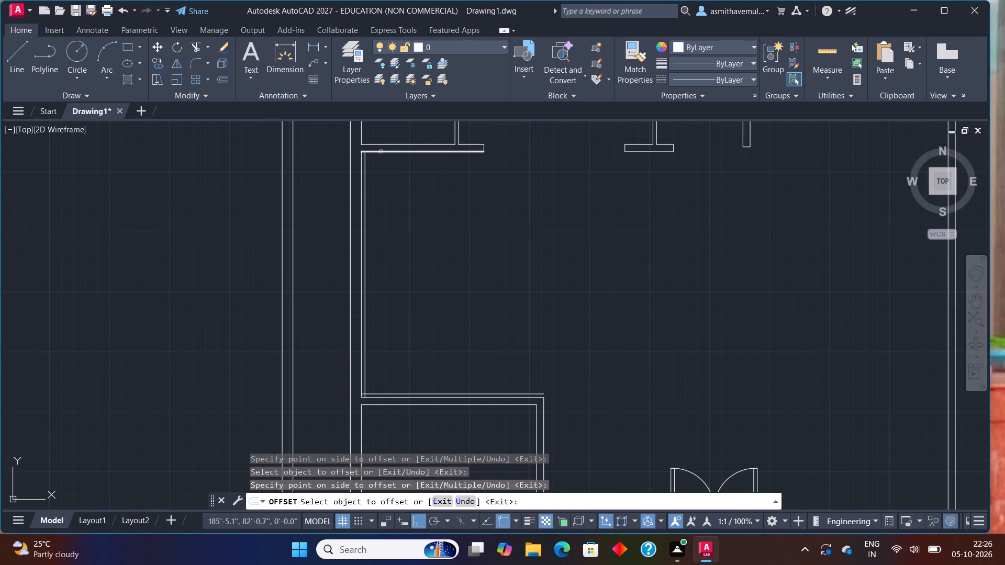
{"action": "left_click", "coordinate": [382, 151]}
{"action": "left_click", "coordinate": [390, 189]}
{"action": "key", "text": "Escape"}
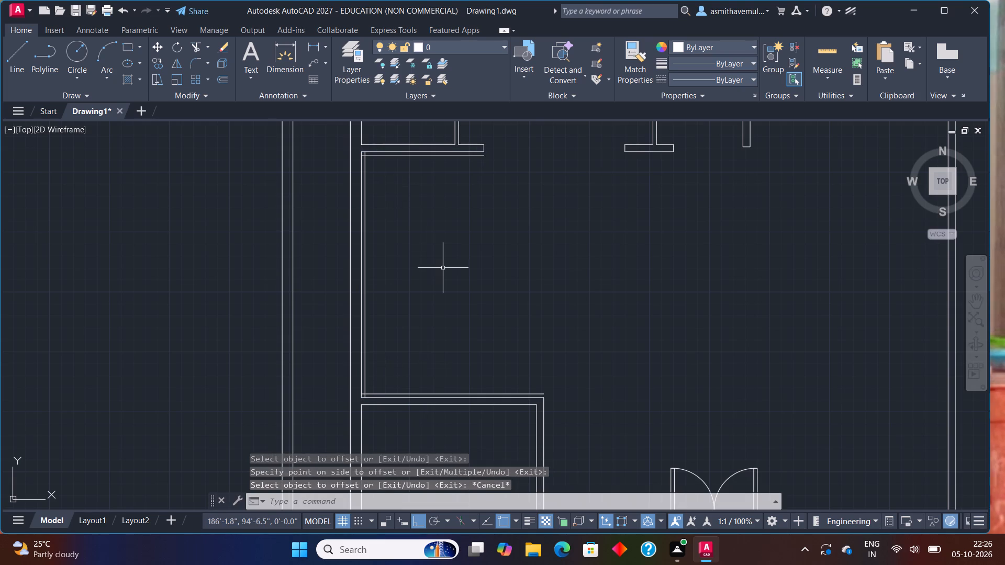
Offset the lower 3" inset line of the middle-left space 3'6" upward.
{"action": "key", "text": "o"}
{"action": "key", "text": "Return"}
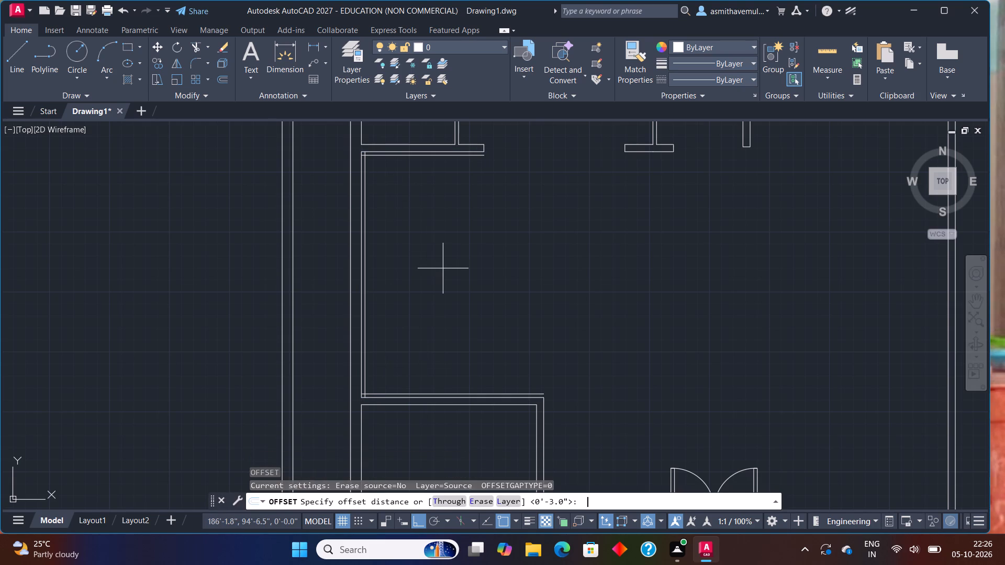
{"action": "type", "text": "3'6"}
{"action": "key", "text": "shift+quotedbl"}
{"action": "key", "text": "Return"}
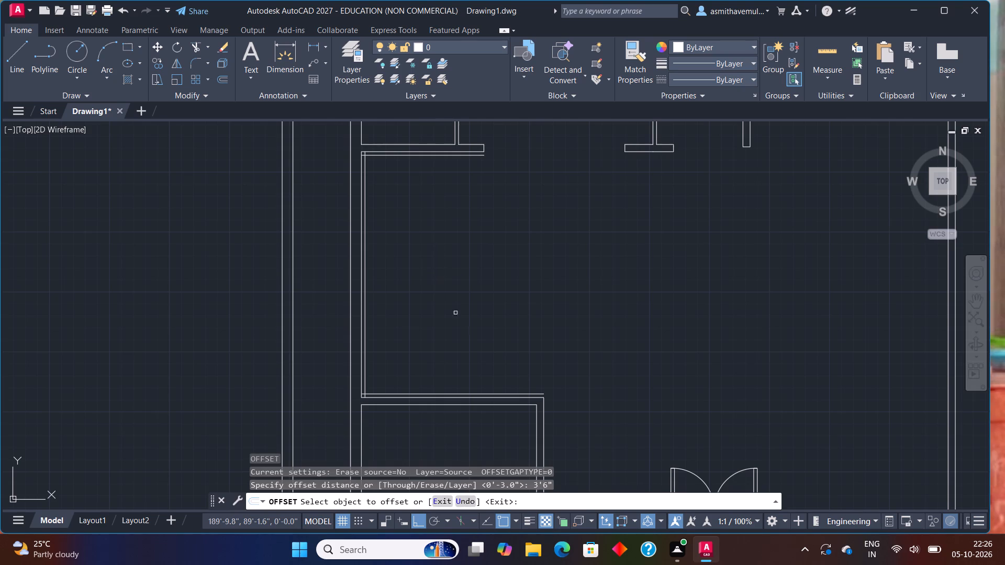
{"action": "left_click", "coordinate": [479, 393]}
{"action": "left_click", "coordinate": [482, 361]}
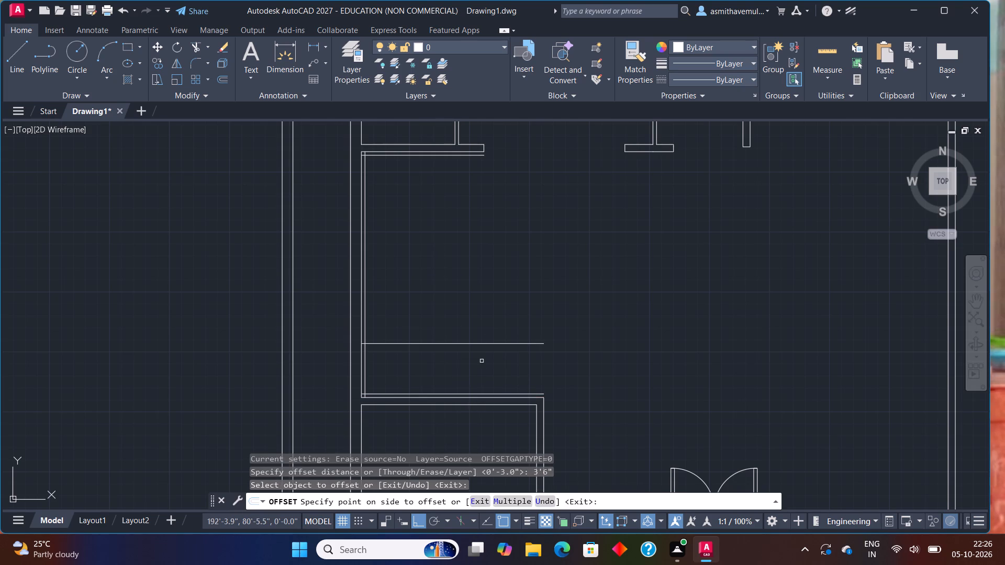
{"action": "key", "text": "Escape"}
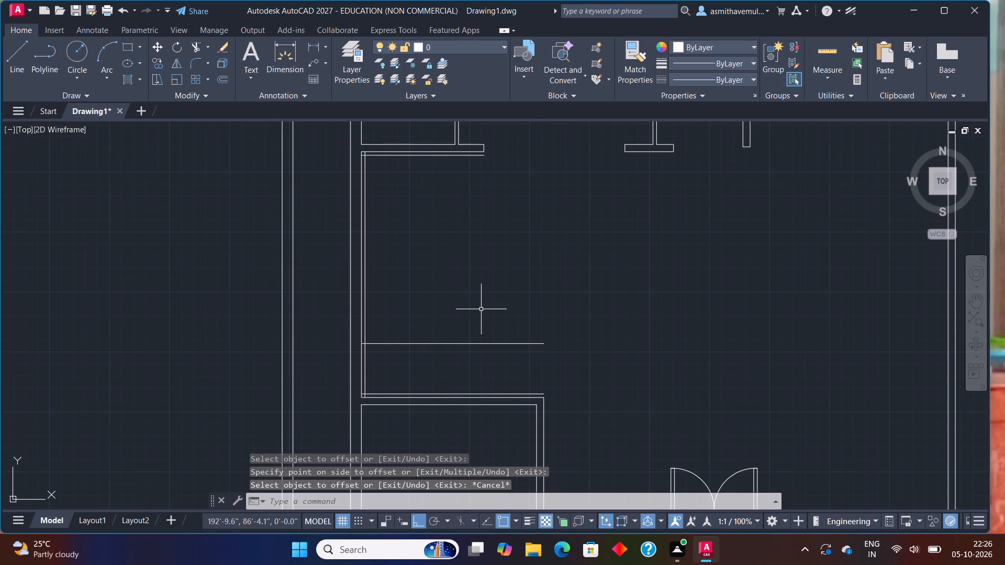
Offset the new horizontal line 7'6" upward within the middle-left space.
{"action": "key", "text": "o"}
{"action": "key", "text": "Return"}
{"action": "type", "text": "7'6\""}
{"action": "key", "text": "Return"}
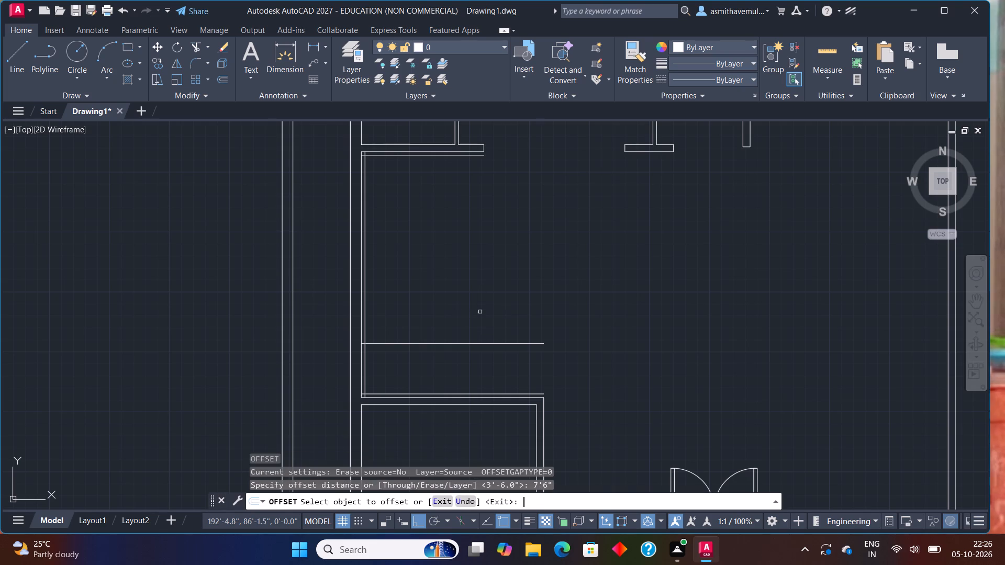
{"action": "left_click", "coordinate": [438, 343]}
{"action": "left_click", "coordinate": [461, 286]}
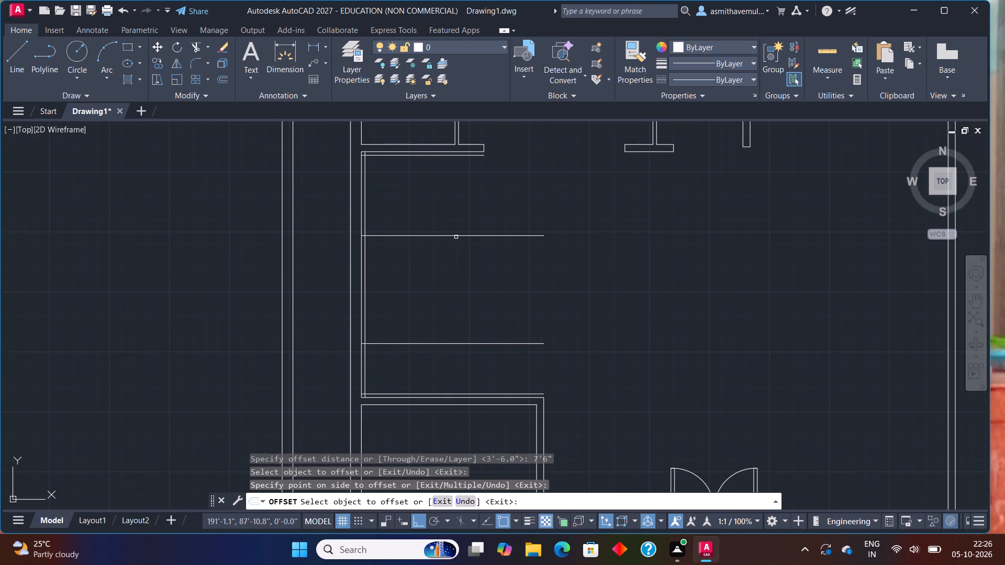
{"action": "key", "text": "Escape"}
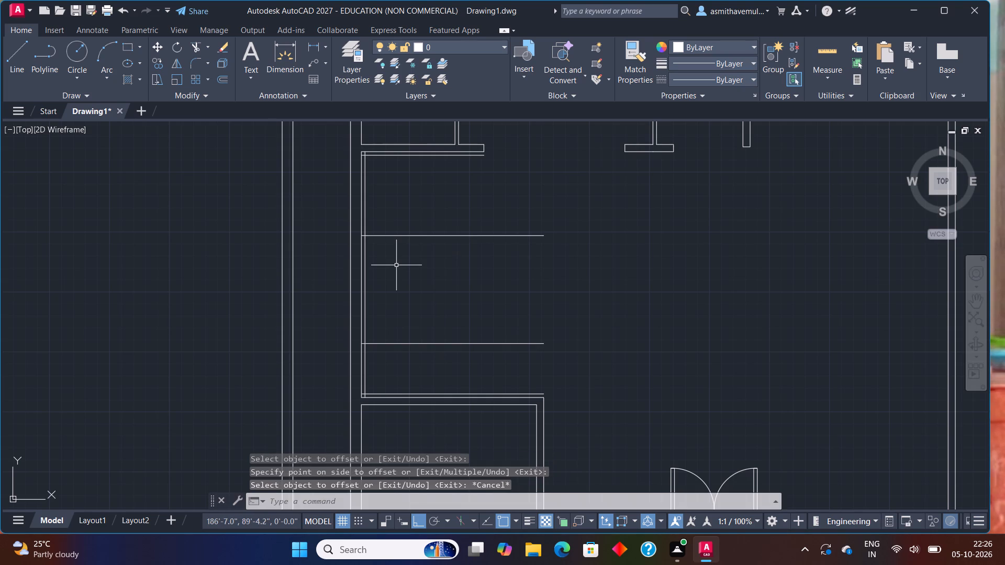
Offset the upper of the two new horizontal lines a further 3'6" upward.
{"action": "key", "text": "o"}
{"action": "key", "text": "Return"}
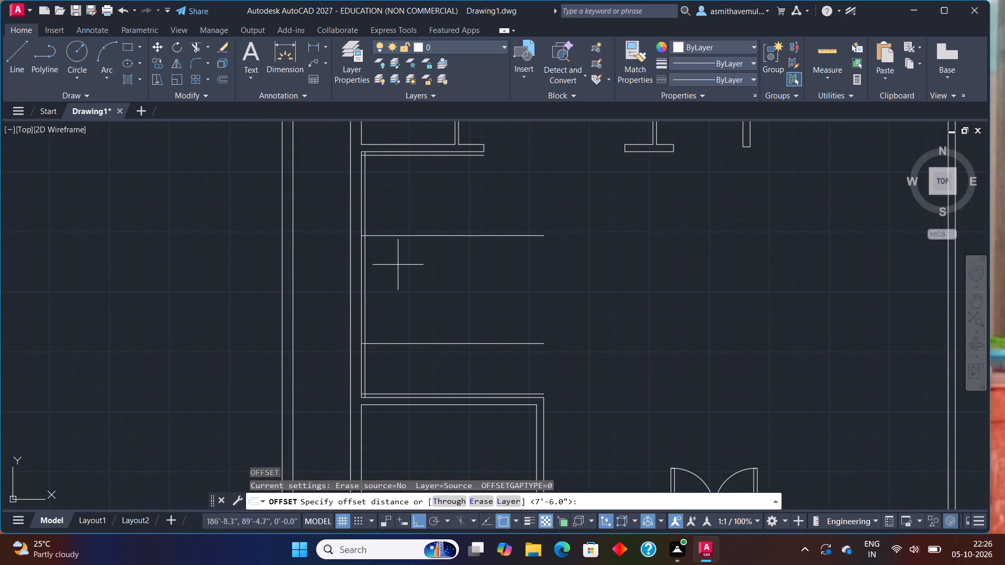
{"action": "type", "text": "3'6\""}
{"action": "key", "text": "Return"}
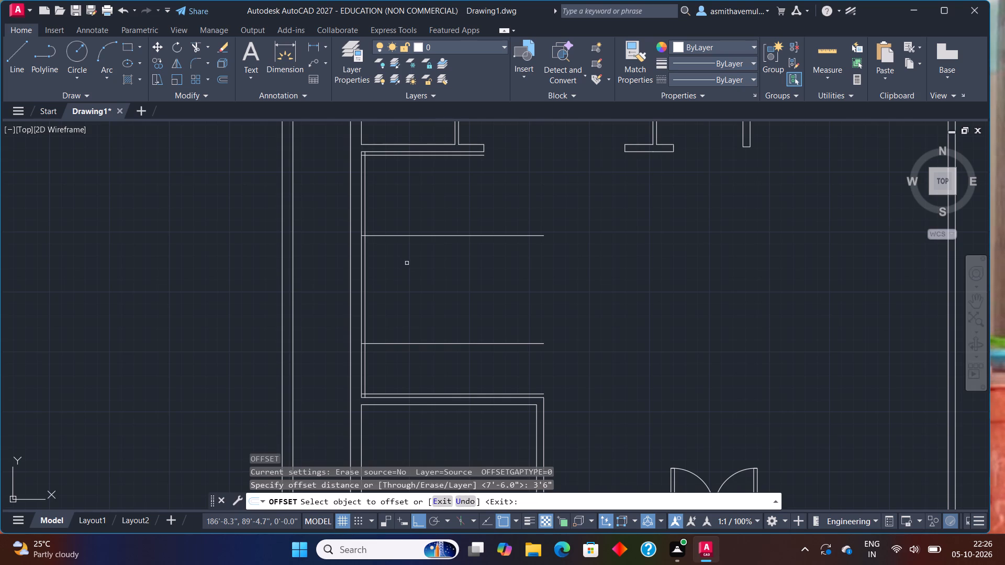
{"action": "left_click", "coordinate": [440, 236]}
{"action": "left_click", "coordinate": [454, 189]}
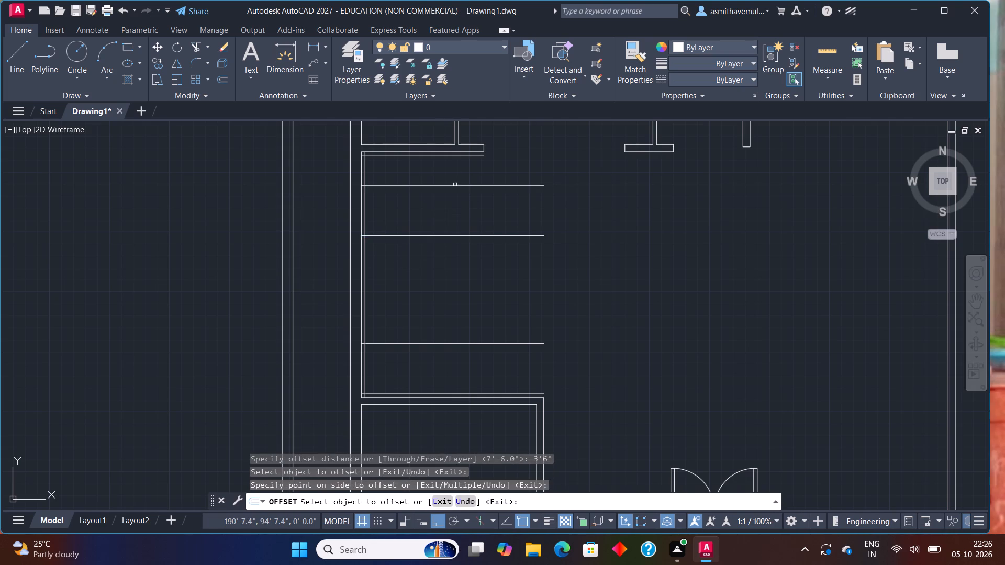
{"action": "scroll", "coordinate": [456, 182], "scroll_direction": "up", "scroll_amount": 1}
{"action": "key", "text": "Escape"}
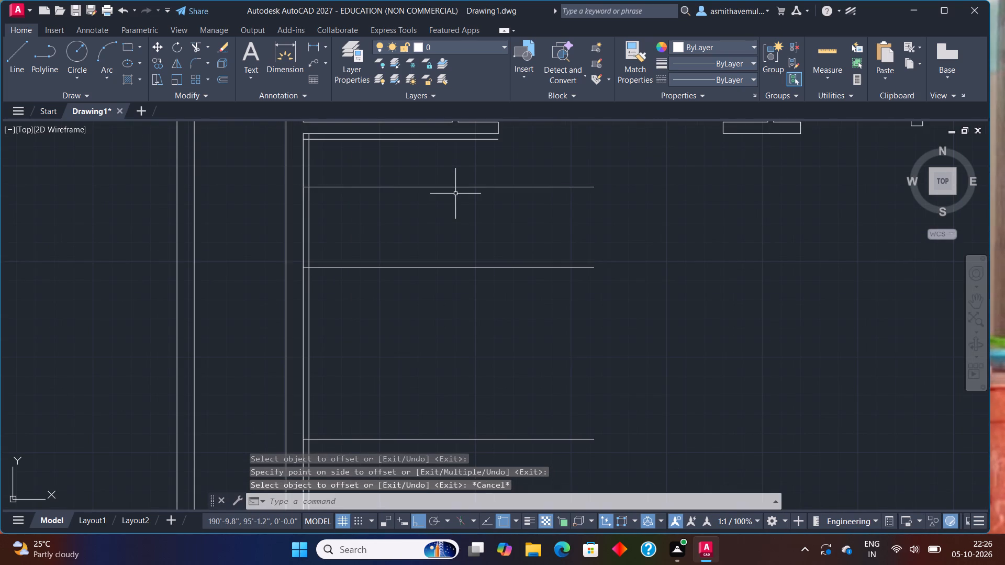
Measure the vertical gap between the topmost new horizontal line and the upper inset line with a linear dimension.
{"action": "key", "text": "d"}
{"action": "type", "text": "LI"}
{"action": "key", "text": "Return"}
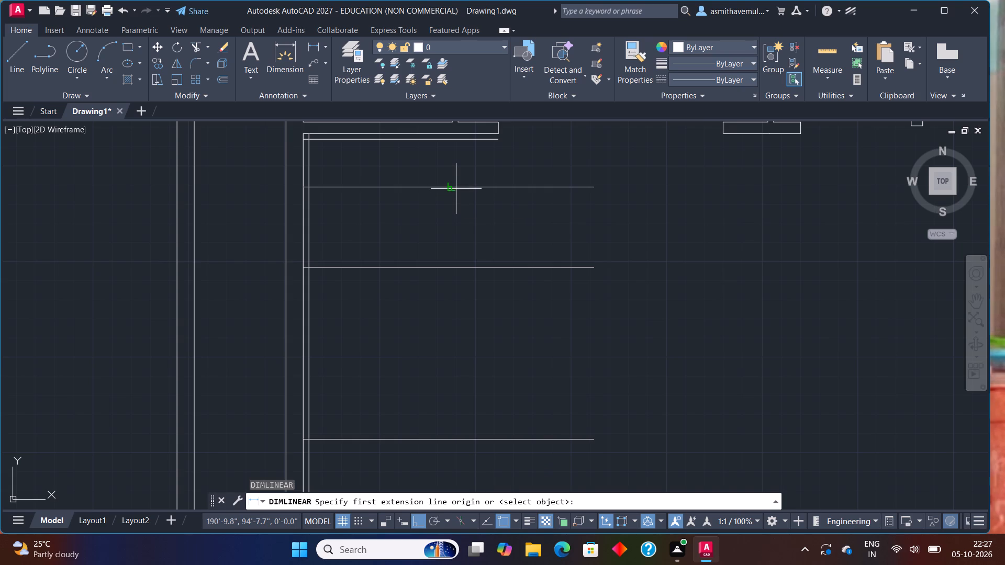
{"action": "left_click", "coordinate": [456, 188]}
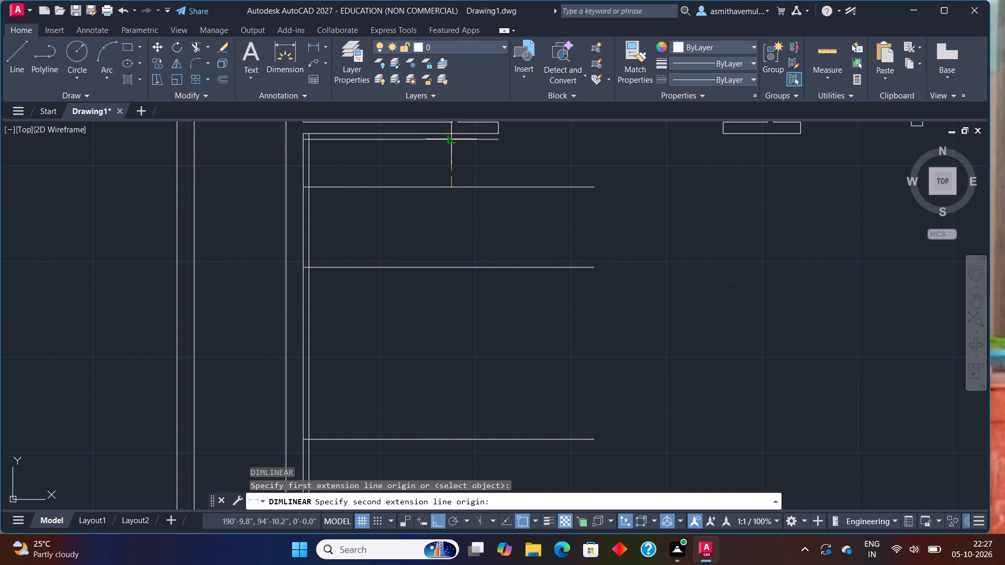
{"action": "left_click", "coordinate": [454, 141]}
{"action": "middle_click_drag", "start_coordinate": [469, 149], "coordinate": [468, 251]}
{"action": "scroll", "coordinate": [468, 251], "scroll_direction": "down", "scroll_amount": 1}
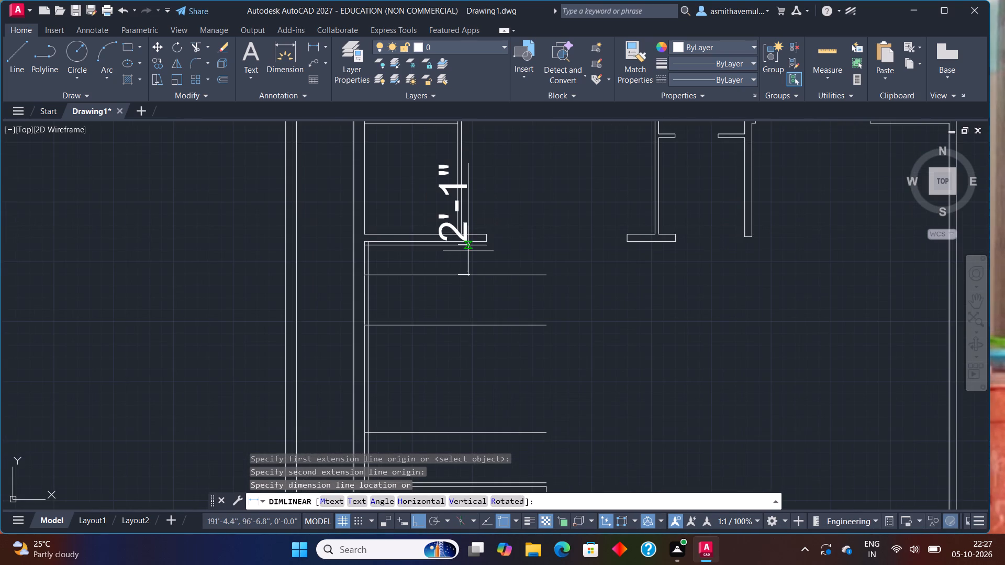
{"action": "key", "text": "Escape"}
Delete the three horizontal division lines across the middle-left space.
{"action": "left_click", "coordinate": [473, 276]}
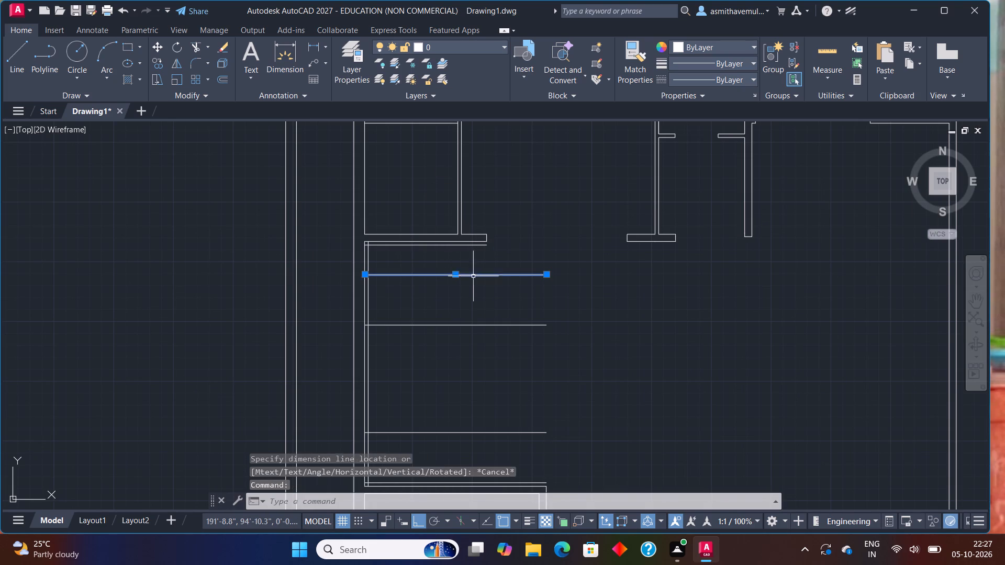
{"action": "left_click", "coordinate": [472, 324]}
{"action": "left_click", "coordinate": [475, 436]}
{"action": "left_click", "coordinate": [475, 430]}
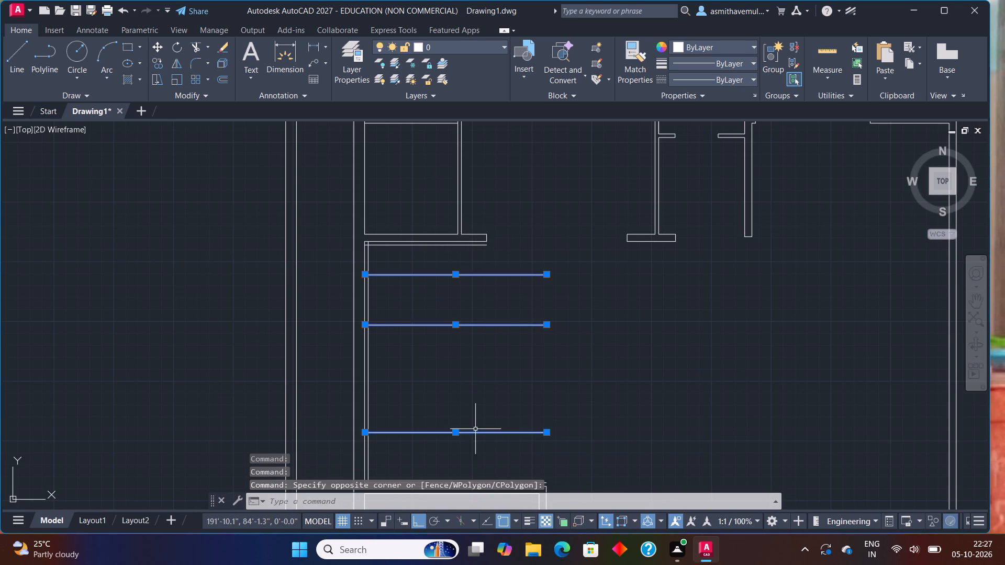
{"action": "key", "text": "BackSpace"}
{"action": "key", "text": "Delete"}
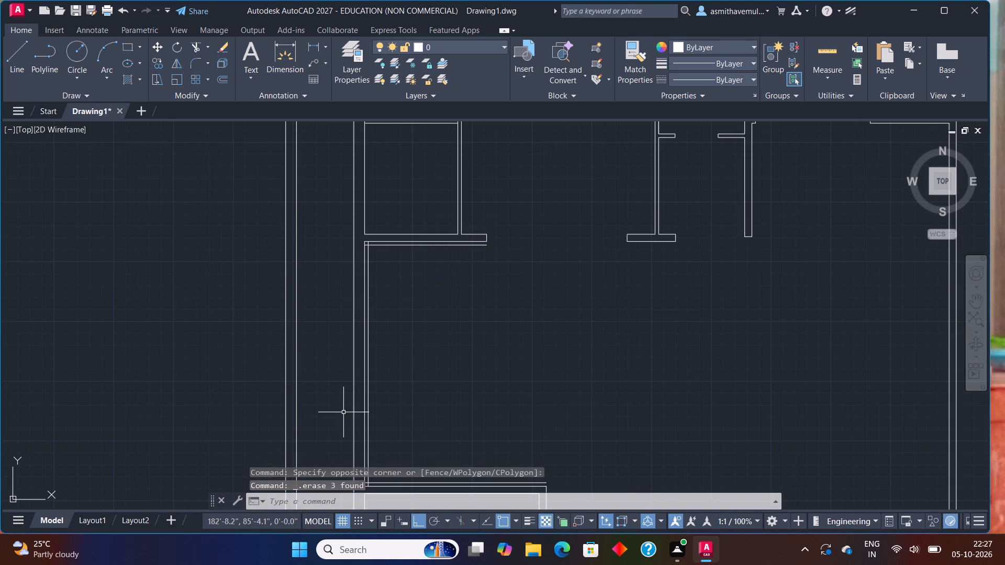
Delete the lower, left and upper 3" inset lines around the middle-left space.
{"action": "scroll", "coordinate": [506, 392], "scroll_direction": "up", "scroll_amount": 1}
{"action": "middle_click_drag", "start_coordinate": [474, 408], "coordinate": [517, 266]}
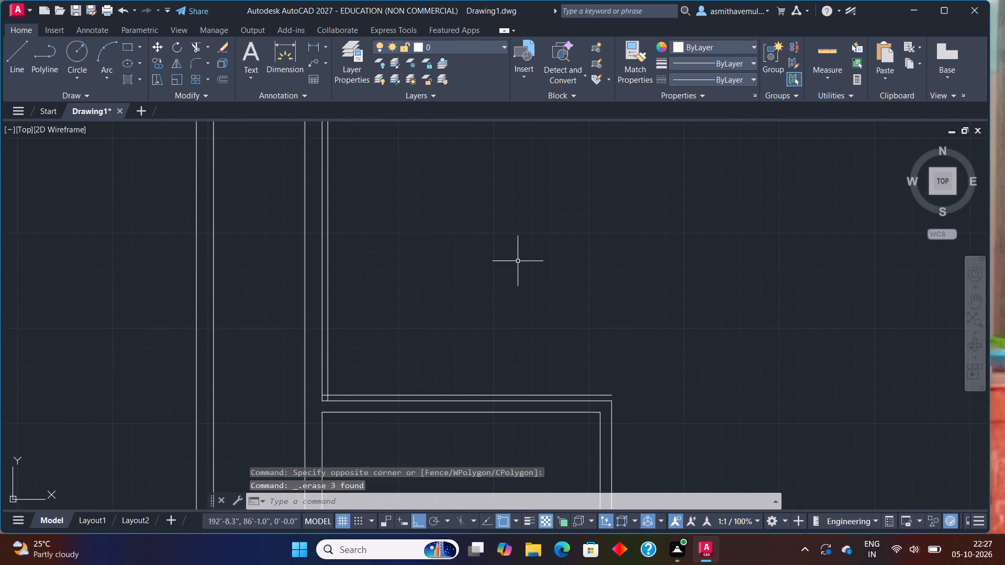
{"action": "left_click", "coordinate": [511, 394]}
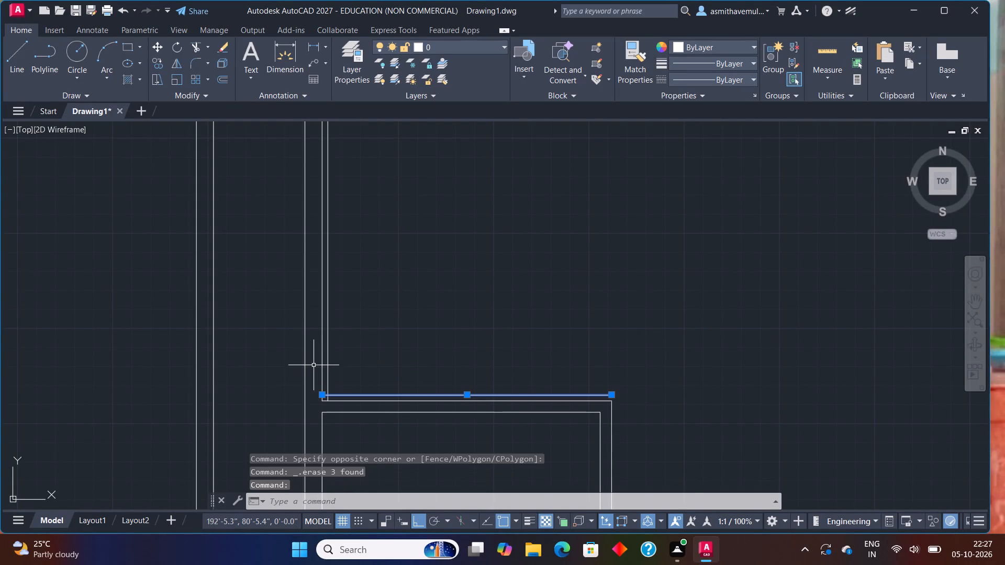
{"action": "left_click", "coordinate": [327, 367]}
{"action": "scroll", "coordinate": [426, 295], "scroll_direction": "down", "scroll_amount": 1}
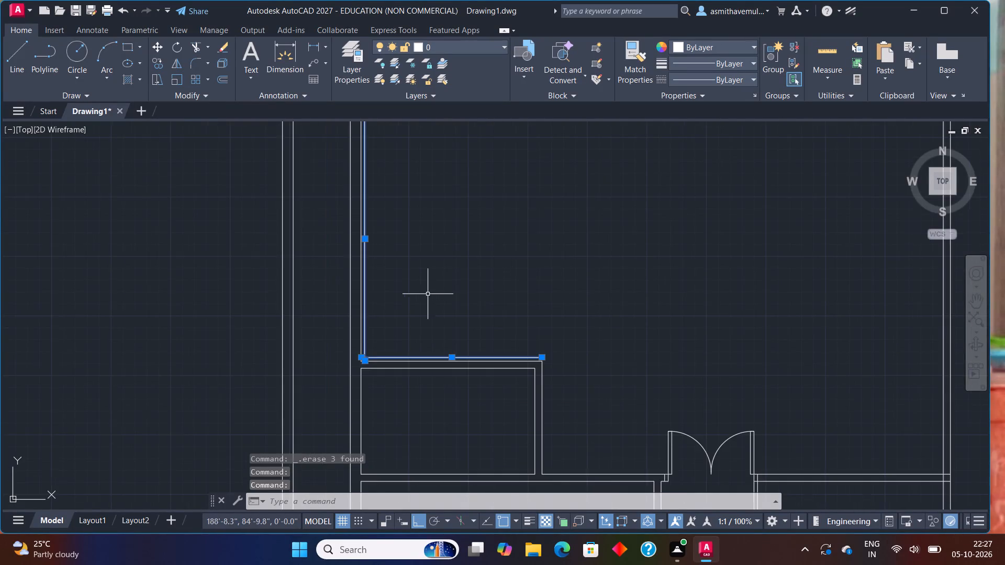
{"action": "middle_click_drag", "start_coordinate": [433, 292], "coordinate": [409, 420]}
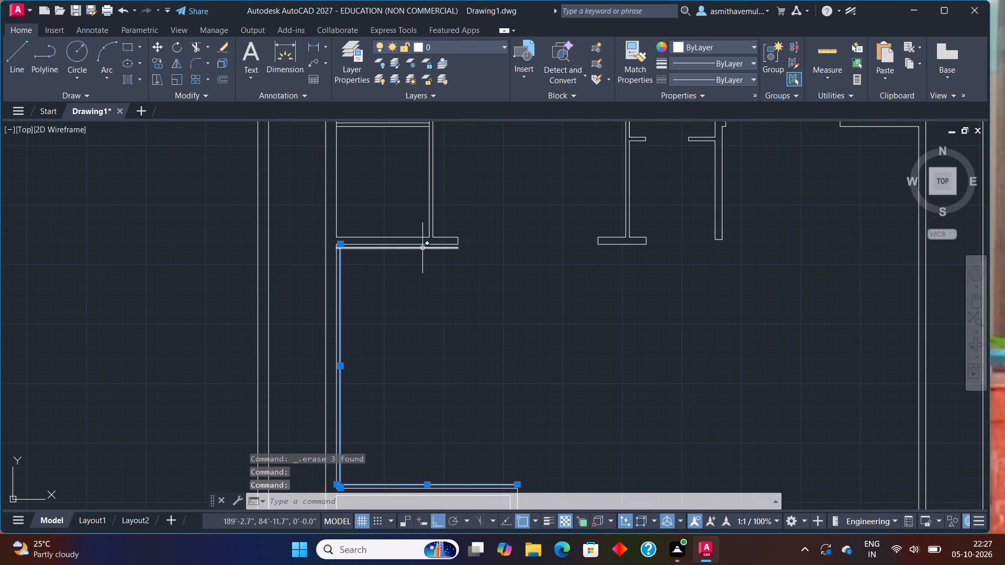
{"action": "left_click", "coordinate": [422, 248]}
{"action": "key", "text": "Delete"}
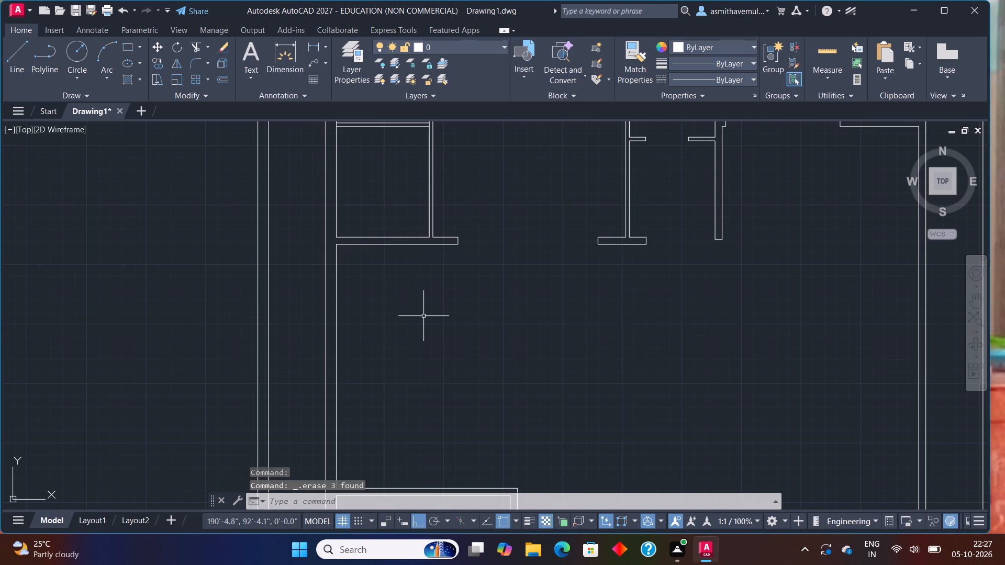
Offset the left, lower and upper edges of the middle-left space 4" inward.
{"action": "middle_click_drag", "start_coordinate": [385, 320], "coordinate": [414, 259]}
{"action": "key", "text": "o"}
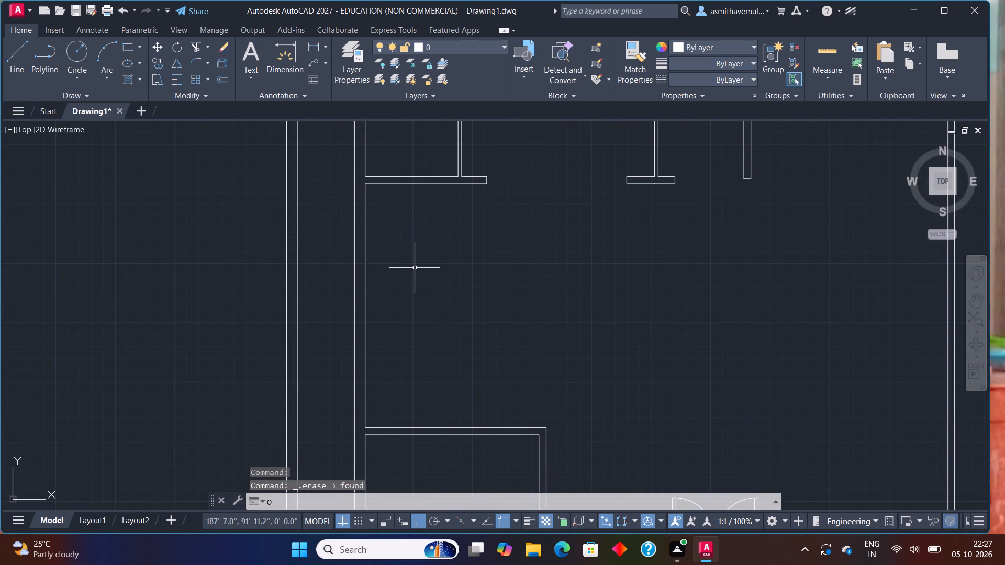
{"action": "key", "text": "Return"}
{"action": "key", "text": "4"}
{"action": "key", "text": "shift+quotedbl"}
{"action": "key", "text": "Return"}
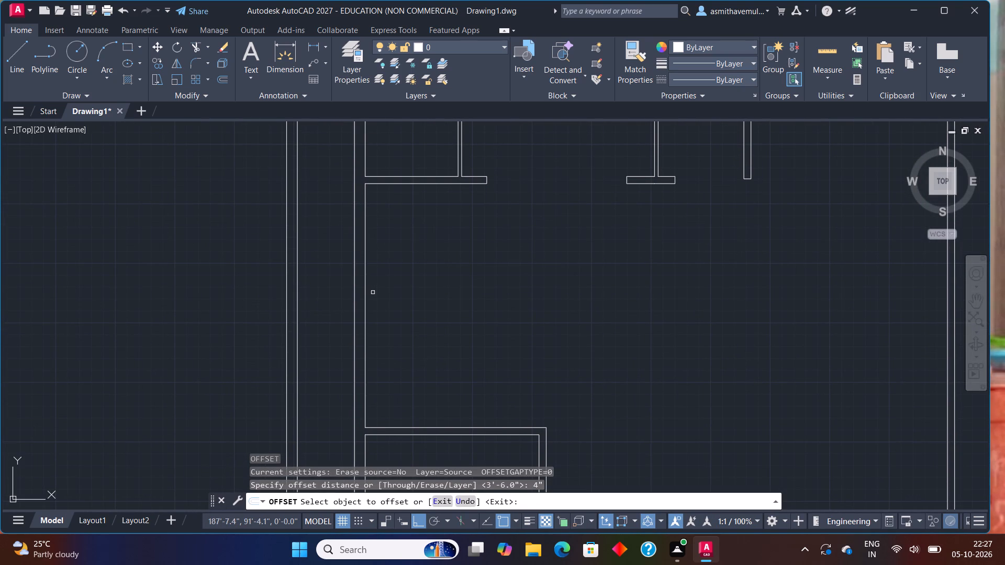
{"action": "left_click", "coordinate": [366, 297]}
{"action": "left_click", "coordinate": [420, 289]}
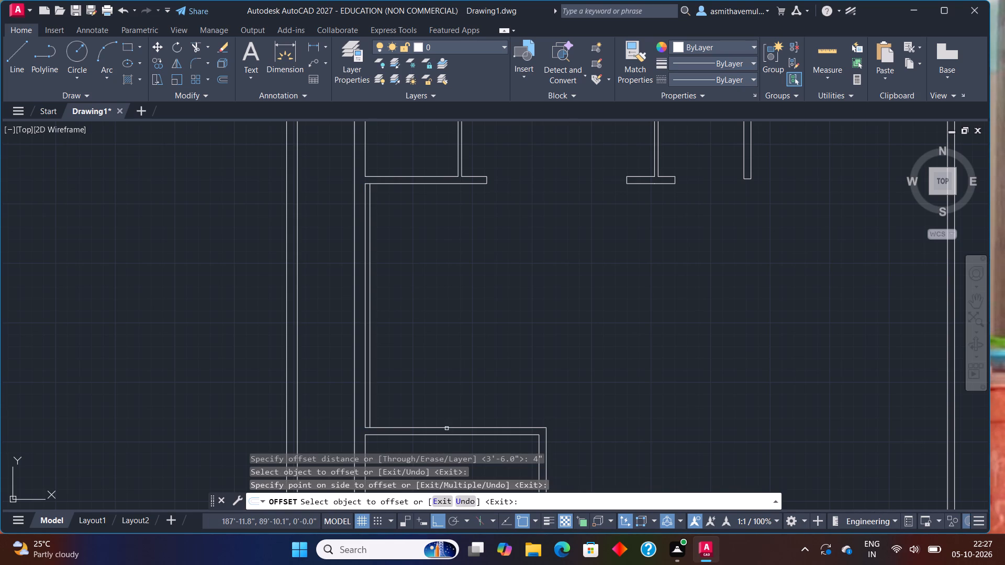
{"action": "left_click", "coordinate": [446, 428]}
{"action": "left_click", "coordinate": [453, 399]}
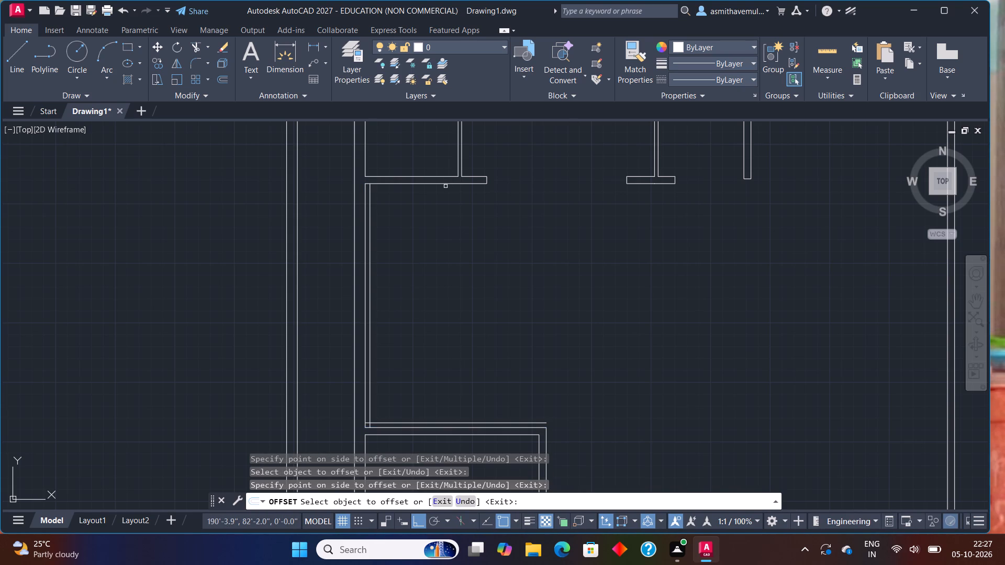
{"action": "left_click_drag", "start_coordinate": [444, 183], "coordinate": [444, 207]}
{"action": "left_click", "coordinate": [444, 245]}
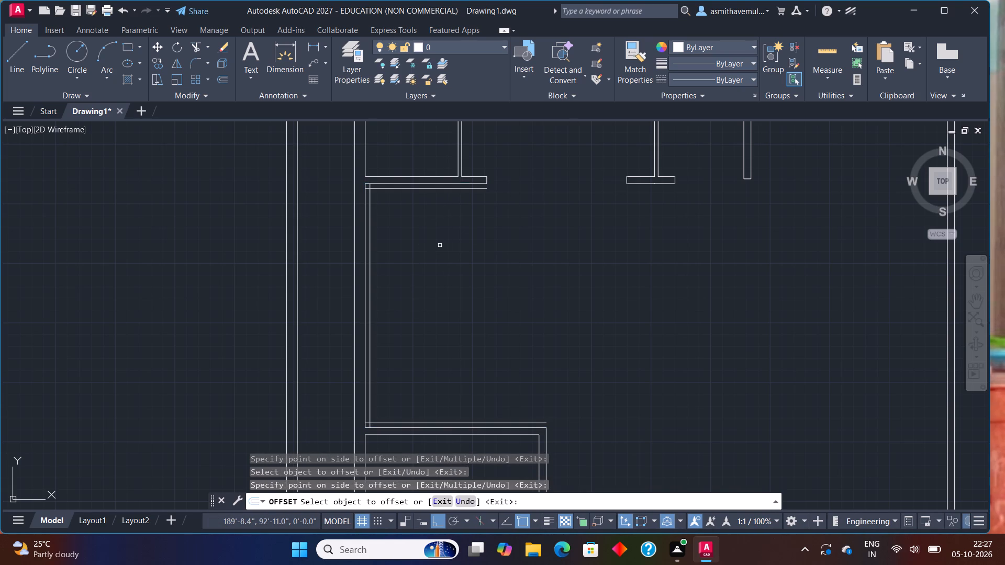
{"action": "key", "text": "grave"}
{"action": "key", "text": "Escape"}
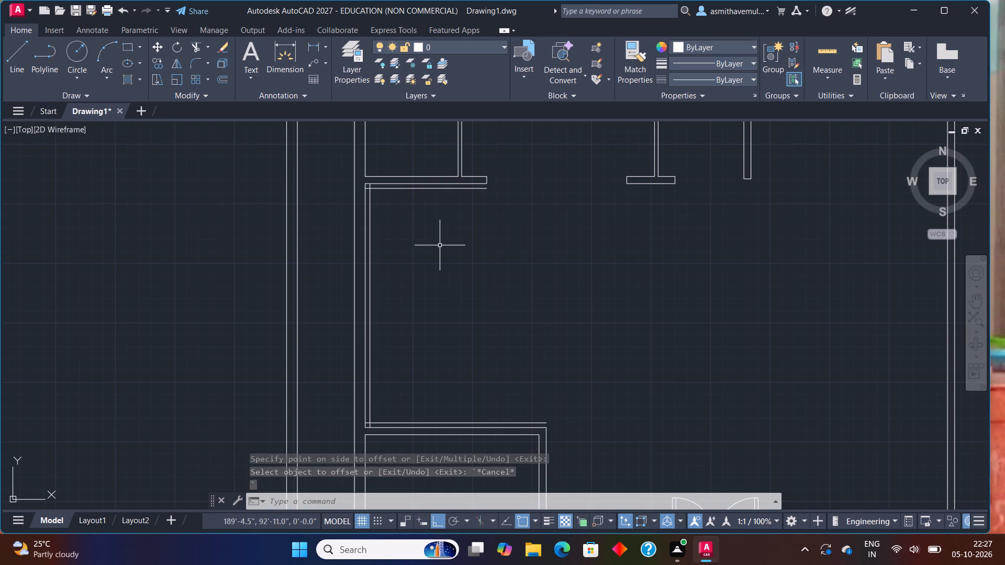
Offset the lower 4" inset line of the middle-left space 3'6" upward.
{"action": "key", "text": "o"}
{"action": "key", "text": "Return"}
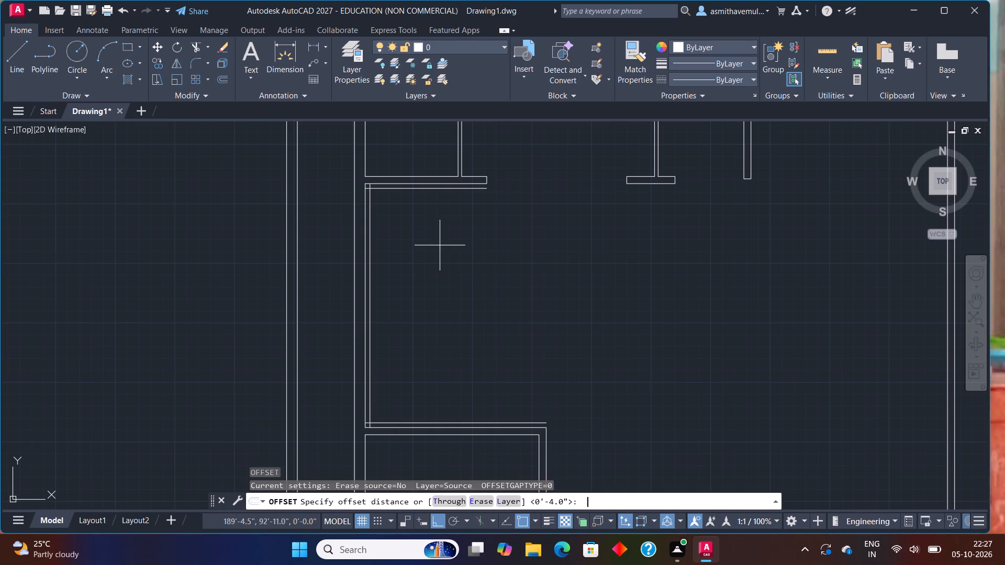
{"action": "type", "text": "3'6"}
{"action": "key", "text": "shift+quotedbl"}
{"action": "key", "text": "Return"}
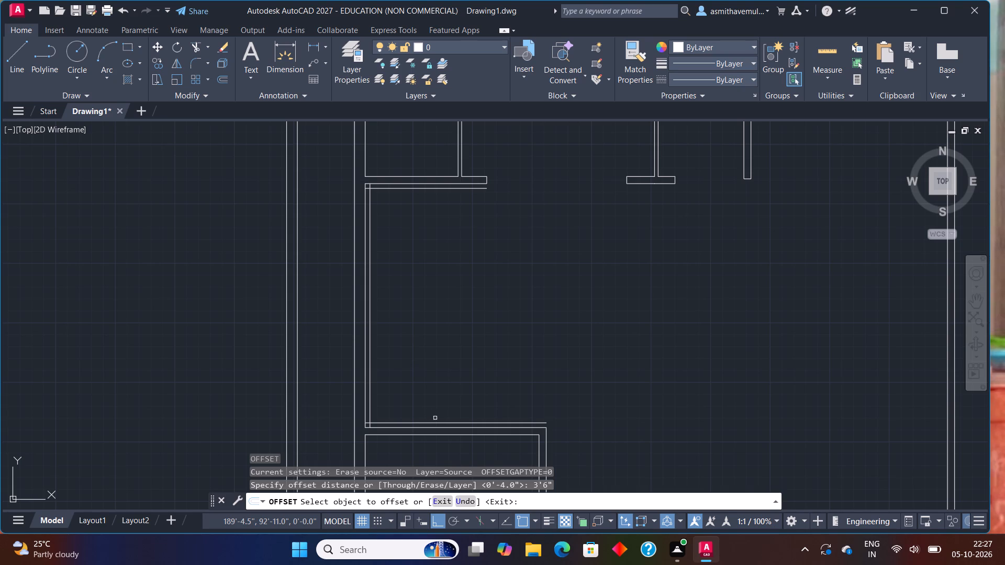
{"action": "left_click_drag", "start_coordinate": [436, 422], "coordinate": [438, 413]}
{"action": "left_click", "coordinate": [446, 383]}
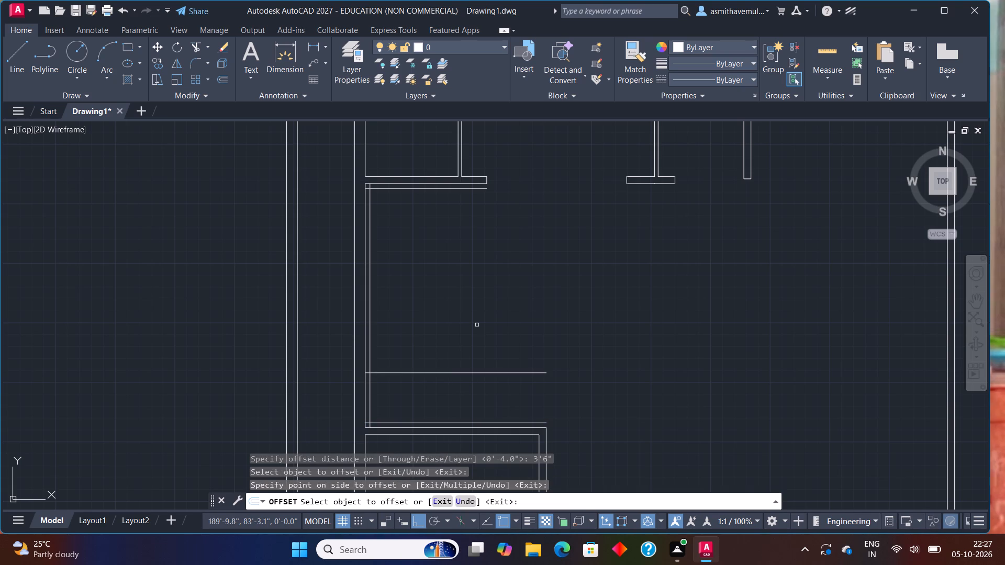
{"action": "key", "text": "Escape"}
Offset the new horizontal division line a further 7'6" upward.
{"action": "key", "text": "o"}
{"action": "key", "text": "Return"}
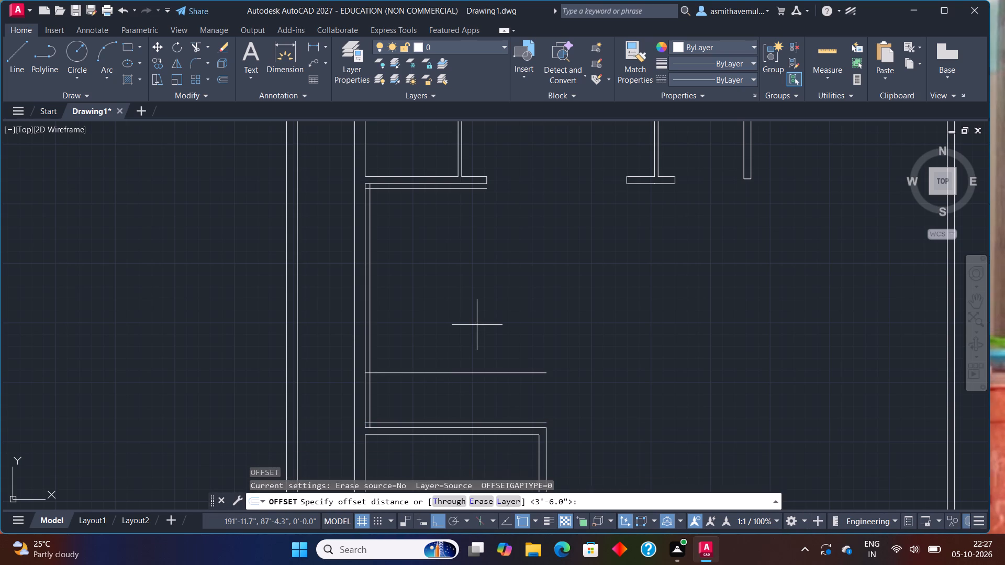
{"action": "key", "text": "8"}
{"action": "key", "text": "BackSpace"}
{"action": "key", "text": "7"}
{"action": "key", "text": "apostrophe"}
{"action": "key", "text": "6"}
{"action": "key", "text": "shift+quotedbl"}
{"action": "key", "text": "Return"}
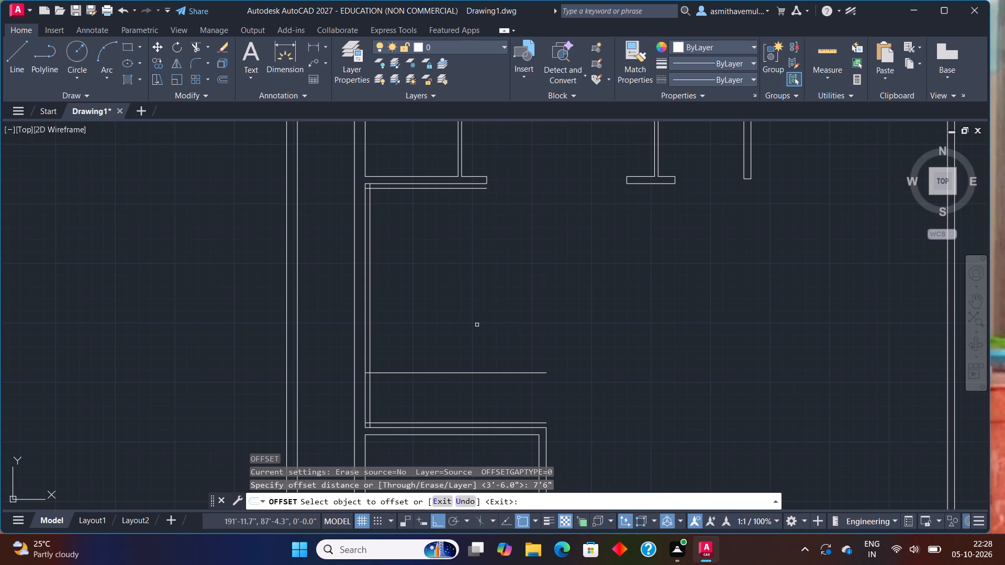
{"action": "left_click", "coordinate": [473, 371]}
{"action": "left_click", "coordinate": [483, 302]}
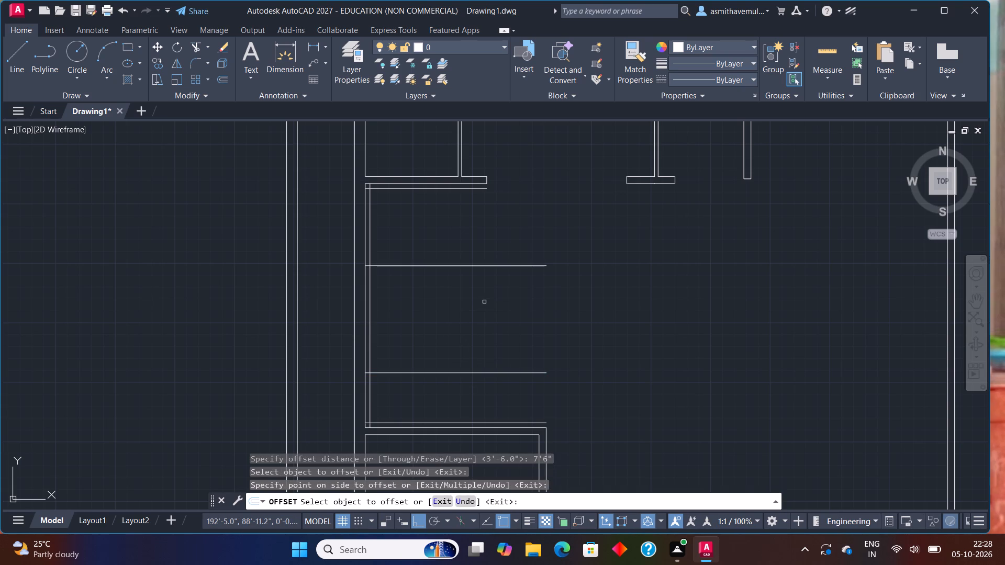
{"action": "key", "text": "Escape"}
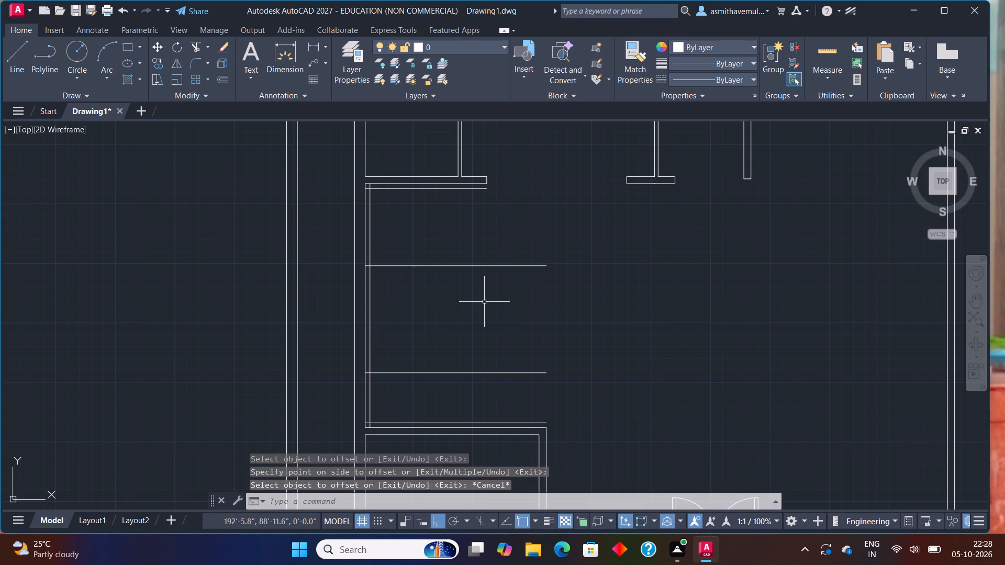
Offset the left inset line of the middle-left space 3' to the right, into the space.
{"action": "key", "text": "o"}
{"action": "key", "text": "Return"}
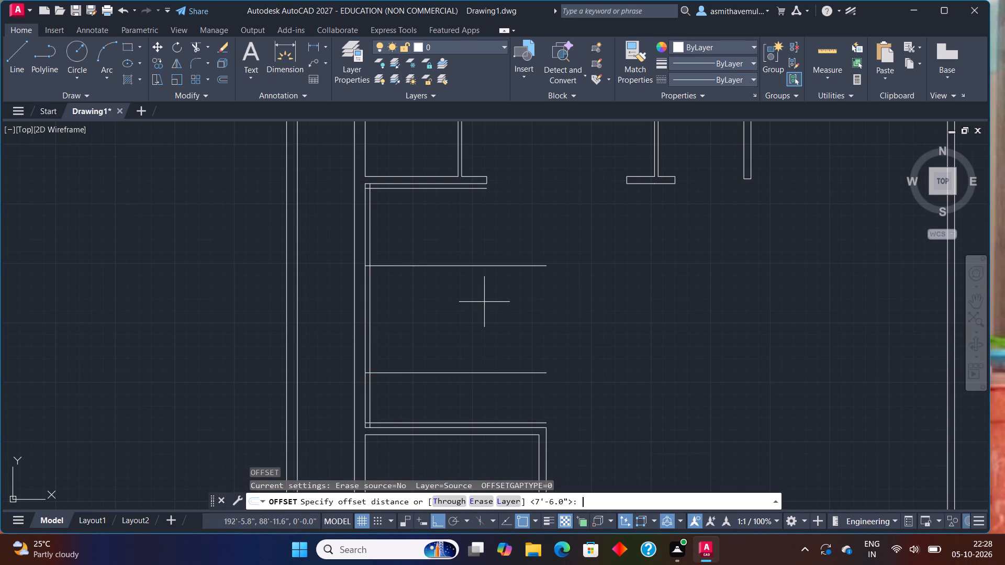
{"action": "type", "text": "3'"}
{"action": "key", "text": "Return"}
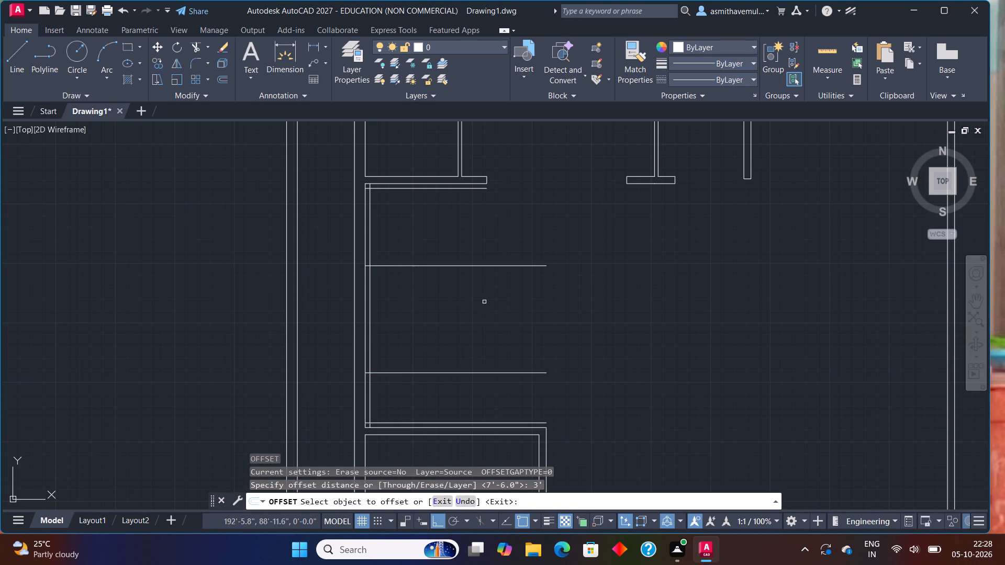
{"action": "left_click", "coordinate": [371, 273]}
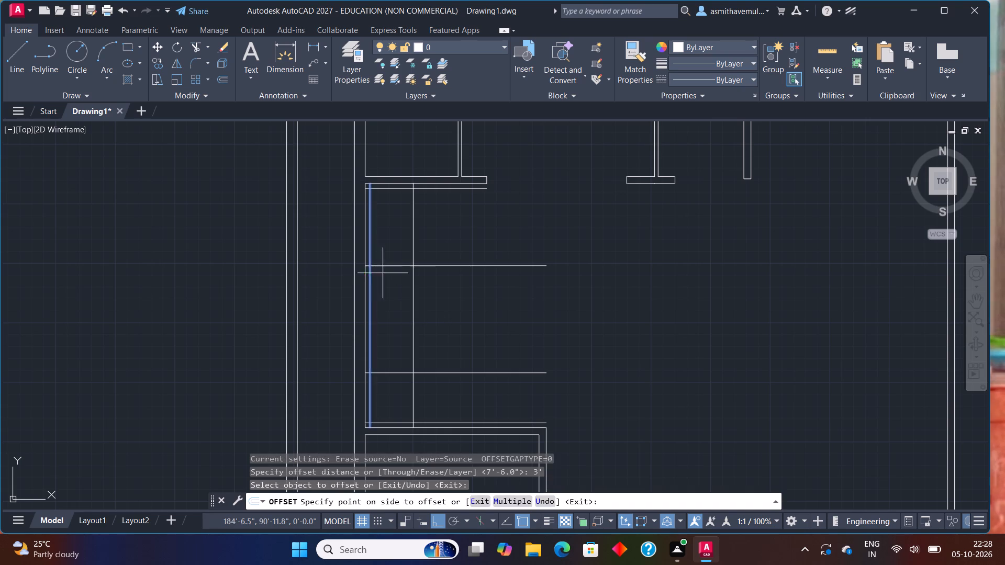
{"action": "left_click", "coordinate": [450, 291]}
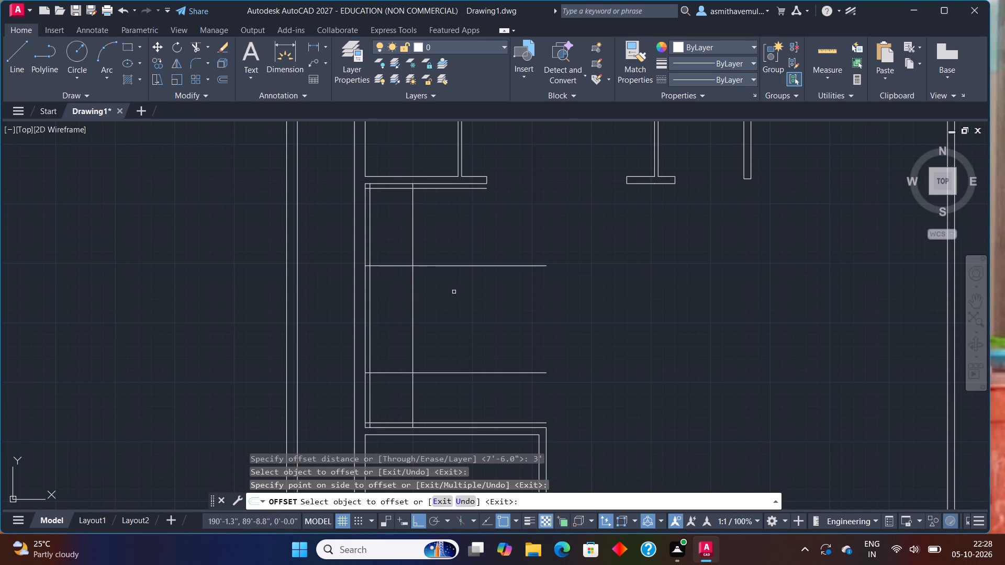
{"action": "key", "text": "Escape"}
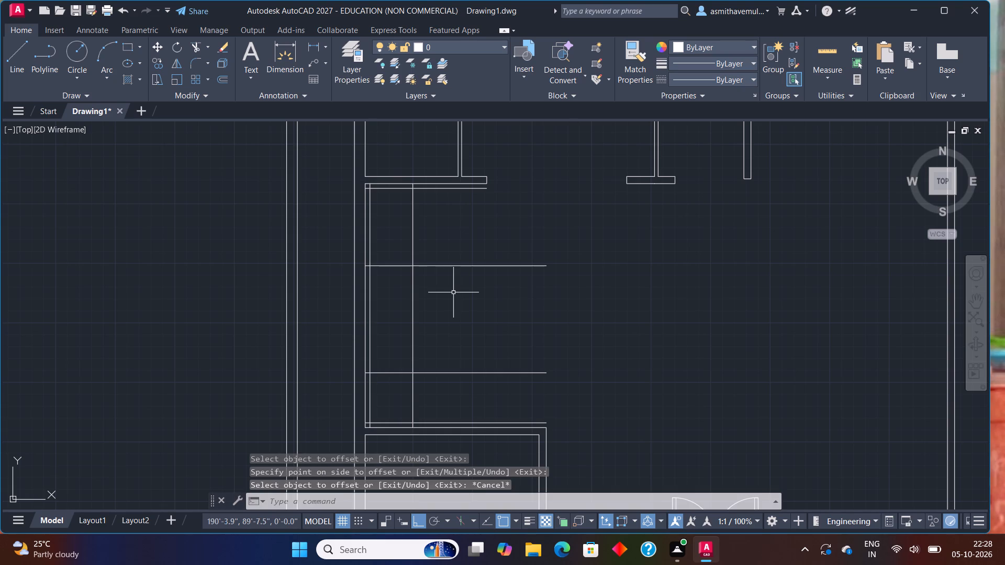
Offset the new vertical line successively to the right at 11" spacing to make four tread lines.
{"action": "key", "text": "o"}
{"action": "key", "text": "Return"}
{"action": "type", "text": "11"}
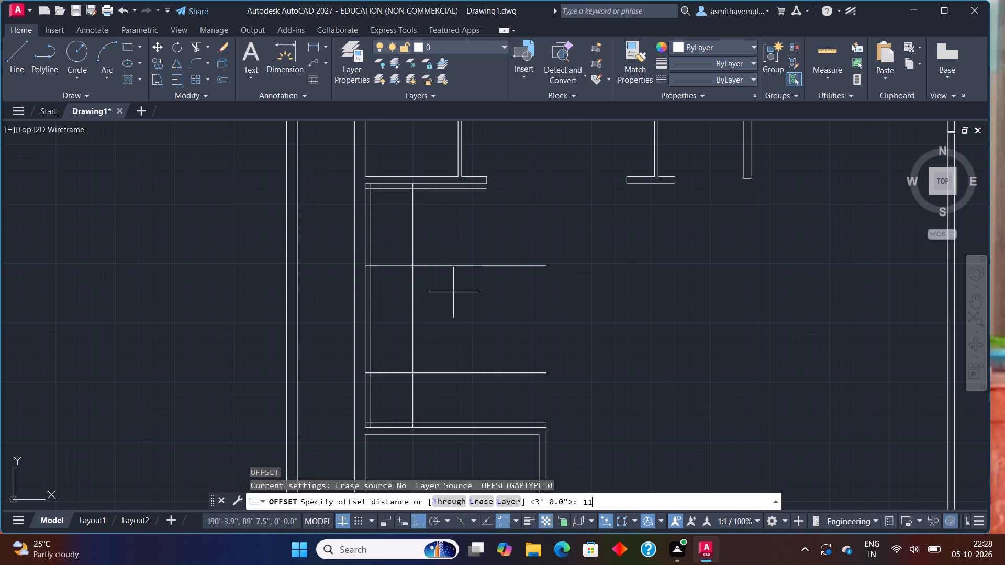
{"action": "key", "text": "shift+quotedbl"}
{"action": "key", "text": "Return"}
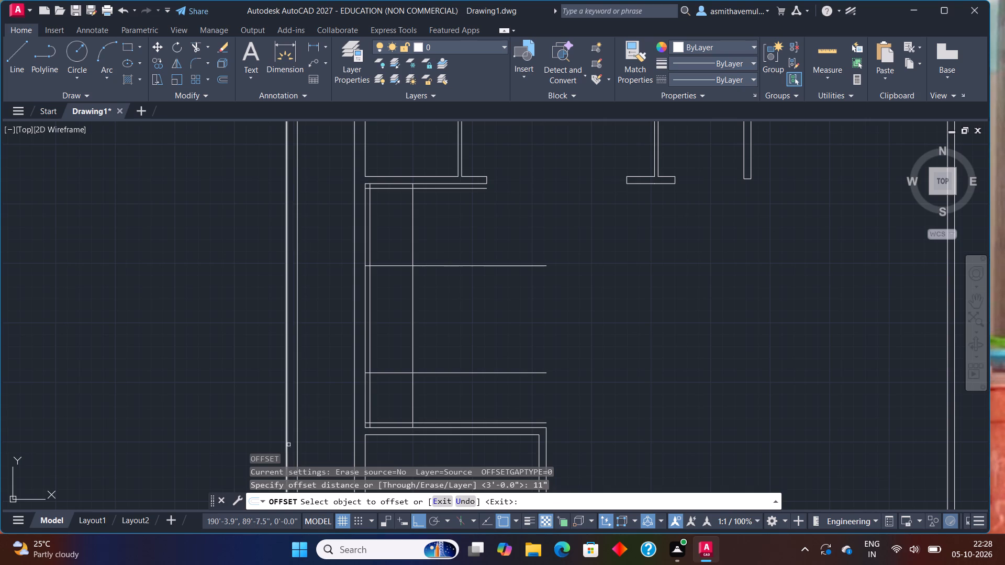
{"action": "middle_click_drag", "start_coordinate": [411, 383], "coordinate": [435, 302]}
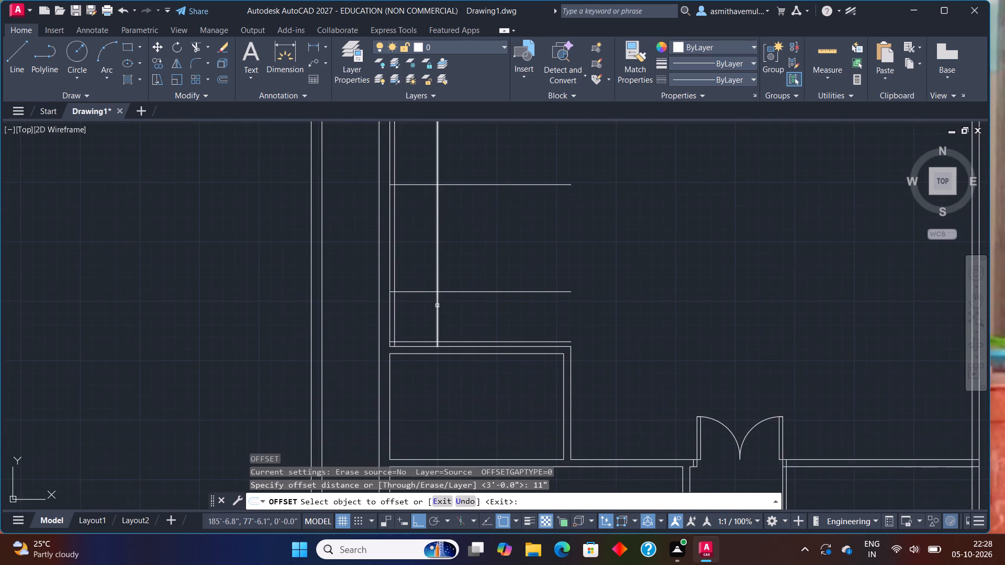
{"action": "scroll", "coordinate": [437, 307], "scroll_direction": "up", "scroll_amount": 1}
{"action": "left_click", "coordinate": [437, 309]}
{"action": "left_click", "coordinate": [461, 310]}
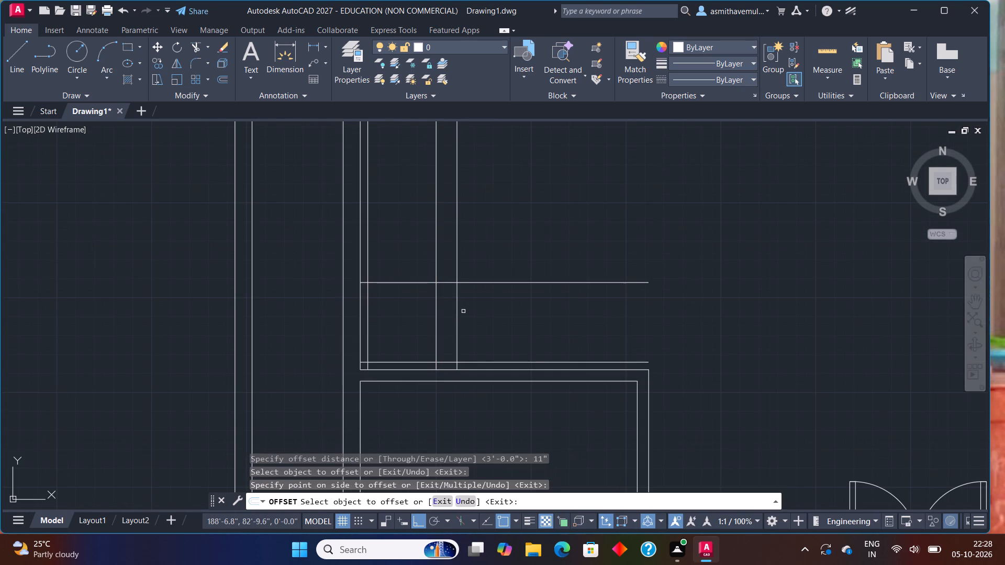
{"action": "left_click", "coordinate": [459, 317]}
{"action": "left_click", "coordinate": [454, 322]}
{"action": "left_click", "coordinate": [510, 326]}
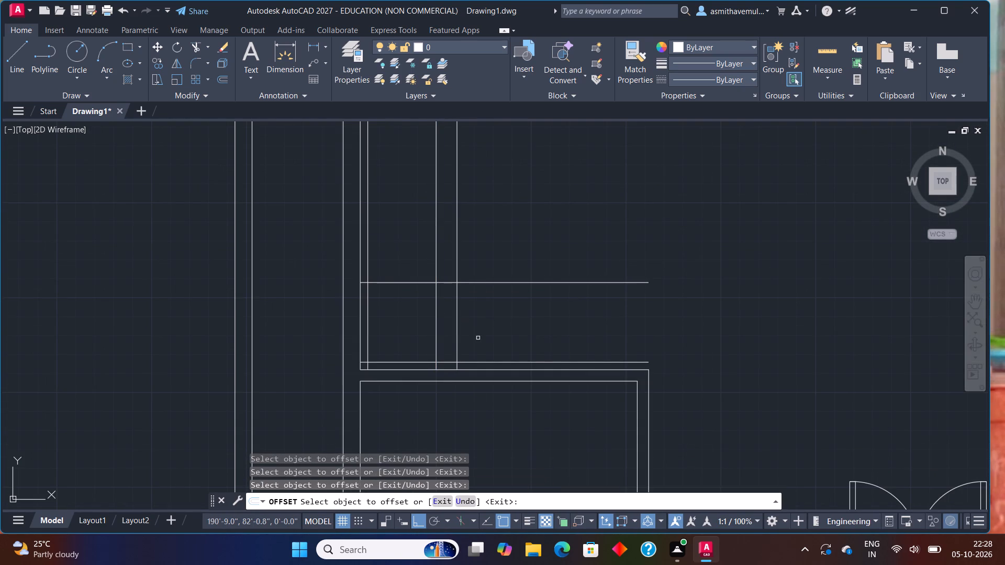
{"action": "left_click_drag", "start_coordinate": [456, 341], "coordinate": [462, 340]}
{"action": "left_click", "coordinate": [484, 335]}
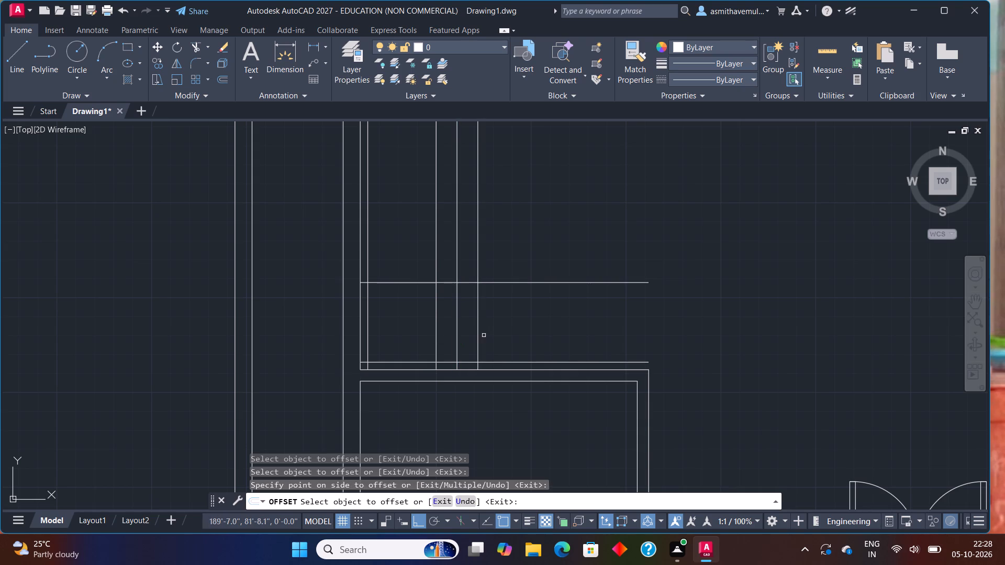
{"action": "left_click", "coordinate": [477, 337]}
{"action": "left_click", "coordinate": [488, 334]}
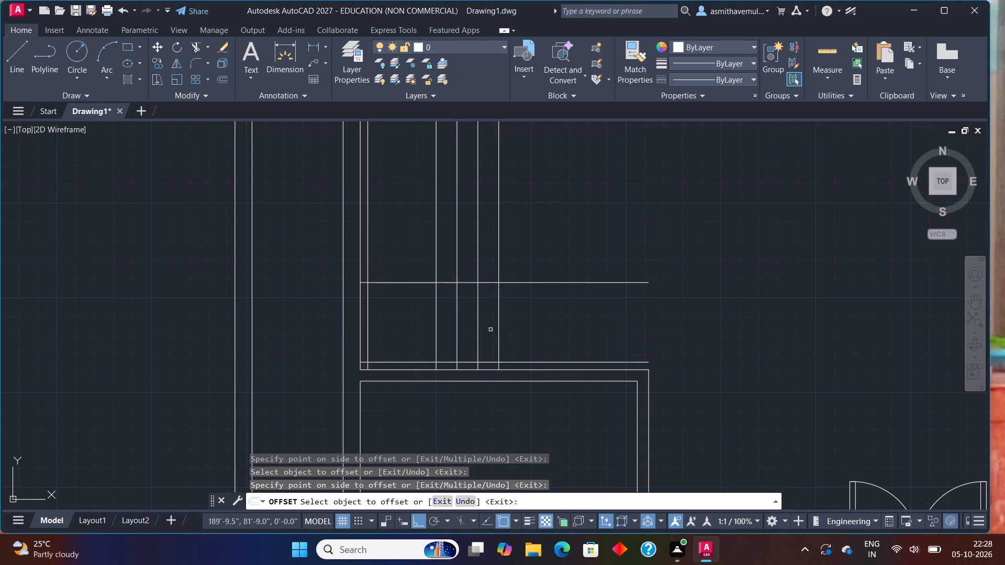
{"action": "left_click", "coordinate": [499, 326]}
{"action": "left_click", "coordinate": [553, 306]}
Continue the 11" offsets to the right from the last vertical line, adding six more tread lines.
{"action": "scroll", "coordinate": [553, 306], "scroll_direction": "down", "scroll_amount": 1}
{"action": "middle_click_drag", "start_coordinate": [553, 304], "coordinate": [501, 349]}
{"action": "left_click", "coordinate": [481, 353]}
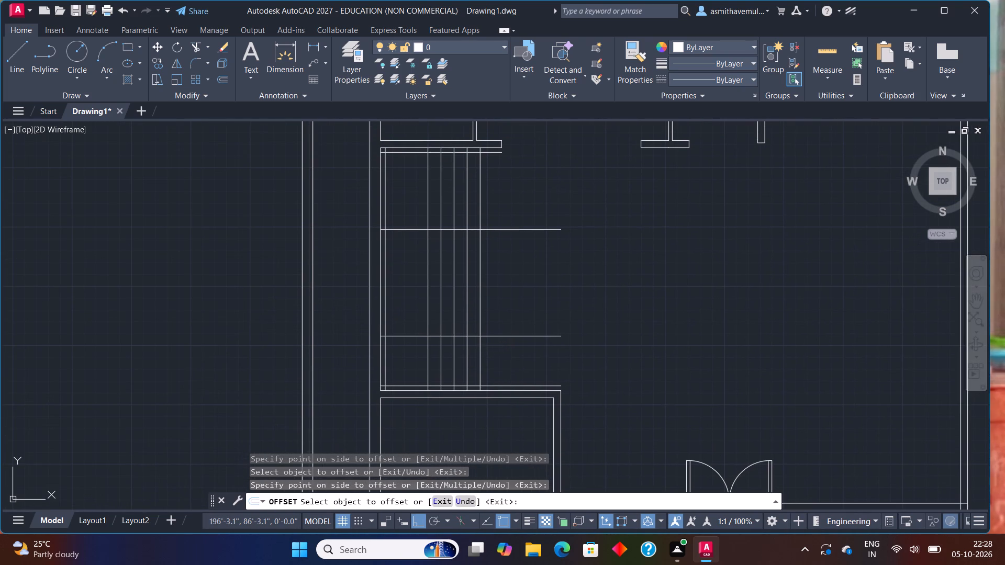
{"action": "left_click", "coordinate": [495, 351]}
{"action": "left_click", "coordinate": [493, 359]}
{"action": "left_click", "coordinate": [507, 356]}
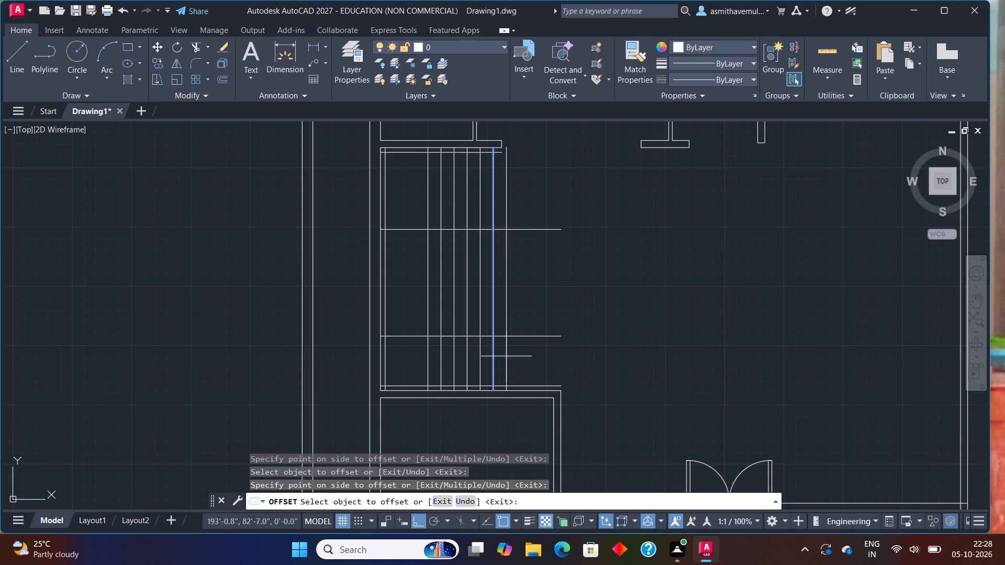
{"action": "left_click", "coordinate": [507, 355]}
{"action": "left_click", "coordinate": [518, 351]}
{"action": "left_click", "coordinate": [521, 349]}
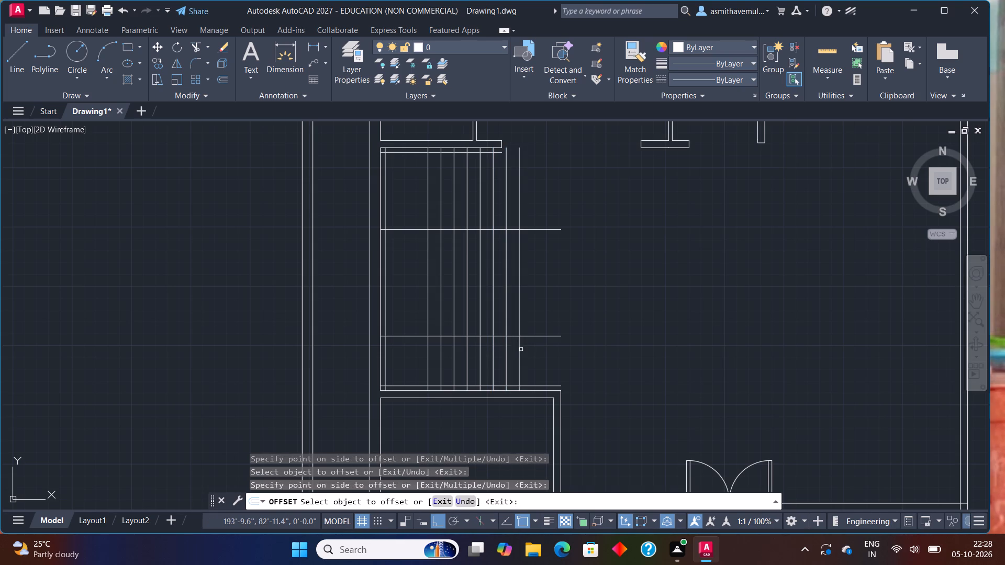
{"action": "left_click", "coordinate": [532, 347]}
{"action": "left_click", "coordinate": [532, 347]}
{"action": "left_click", "coordinate": [547, 347]}
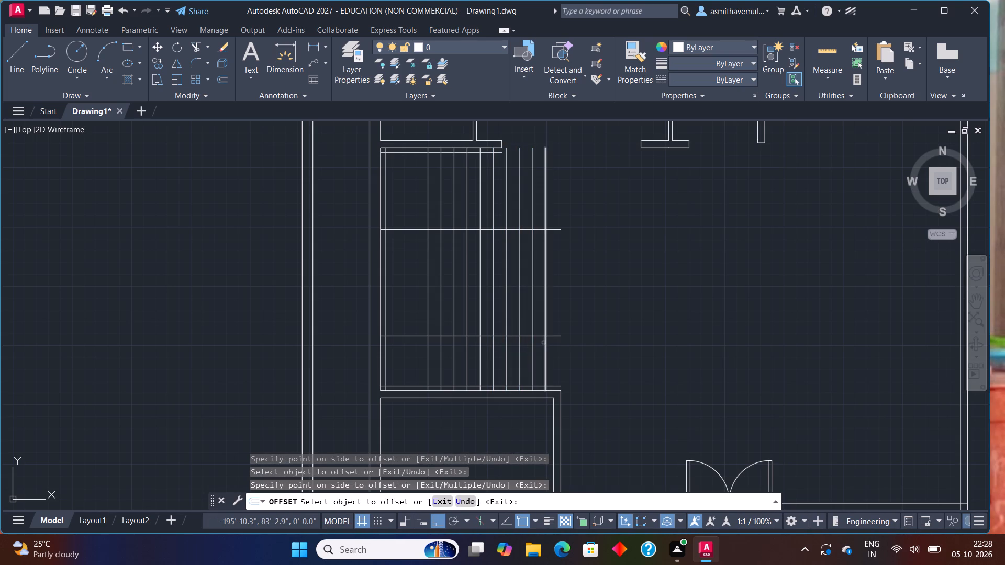
{"action": "left_click", "coordinate": [546, 343]}
{"action": "left_click", "coordinate": [557, 340]}
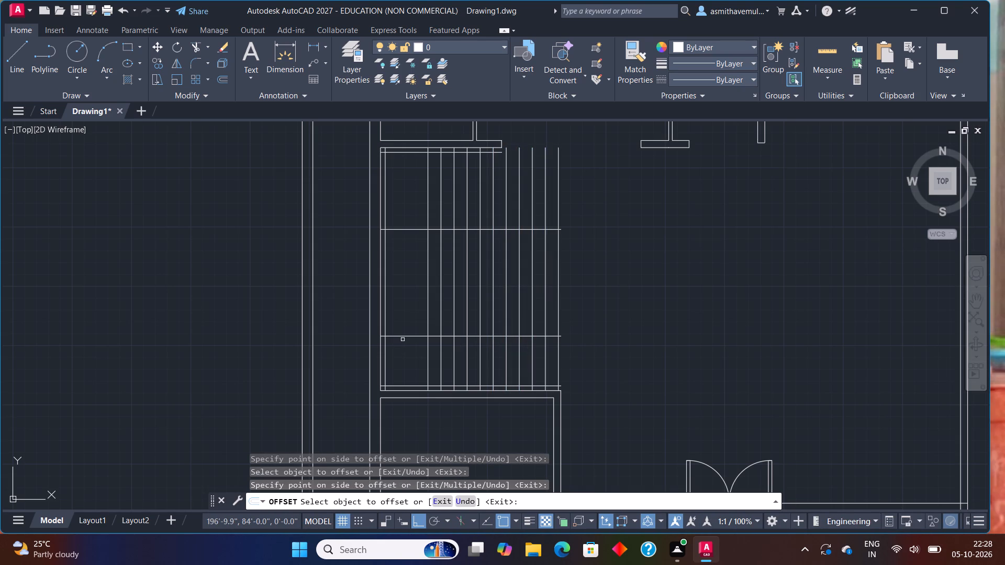
Offset the lower horizontal division line successively upward at 11" spacing, adding seven tread lines below the upper division line.
{"action": "left_click", "coordinate": [405, 337]}
{"action": "left_click", "coordinate": [409, 322]}
{"action": "left_click_drag", "start_coordinate": [410, 322], "coordinate": [410, 315]}
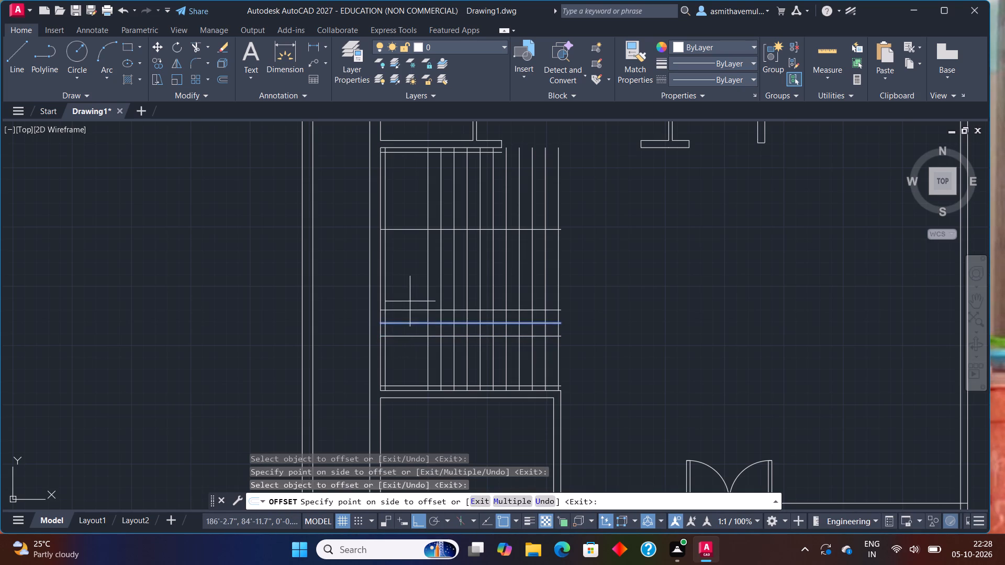
{"action": "left_click", "coordinate": [410, 297]}
{"action": "left_click", "coordinate": [416, 310]}
{"action": "left_click", "coordinate": [419, 295]}
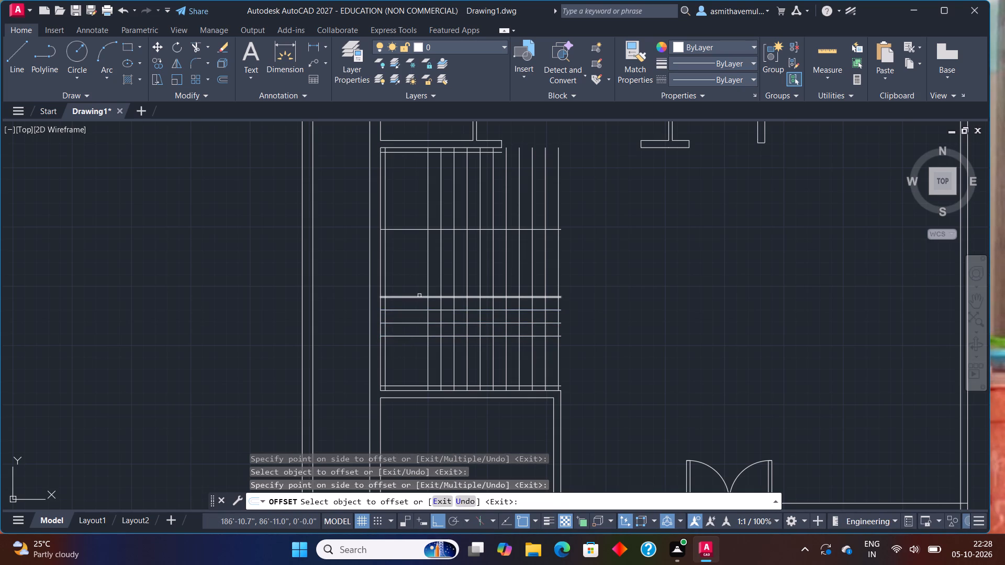
{"action": "left_click", "coordinate": [419, 298]}
{"action": "left_click", "coordinate": [420, 281]}
{"action": "left_click", "coordinate": [420, 282]}
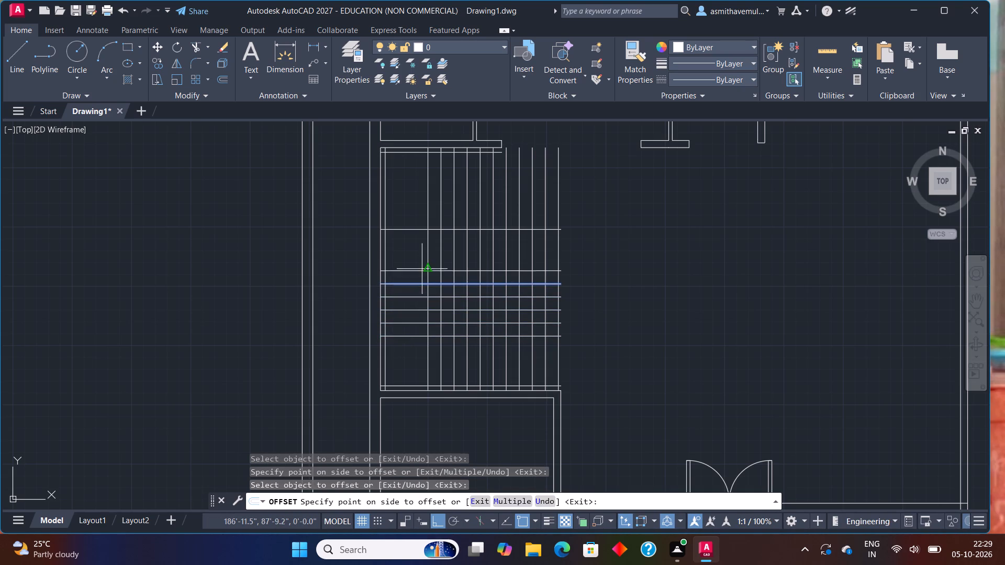
{"action": "left_click", "coordinate": [422, 269]}
{"action": "left_click", "coordinate": [423, 270]}
{"action": "left_click", "coordinate": [420, 250]}
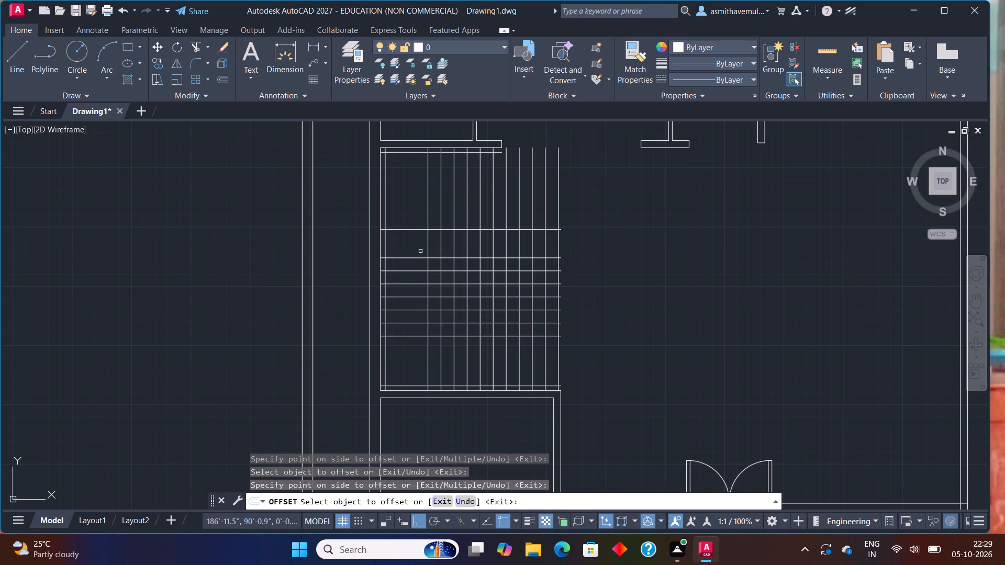
{"action": "left_click", "coordinate": [420, 258]}
{"action": "left_click", "coordinate": [420, 247]}
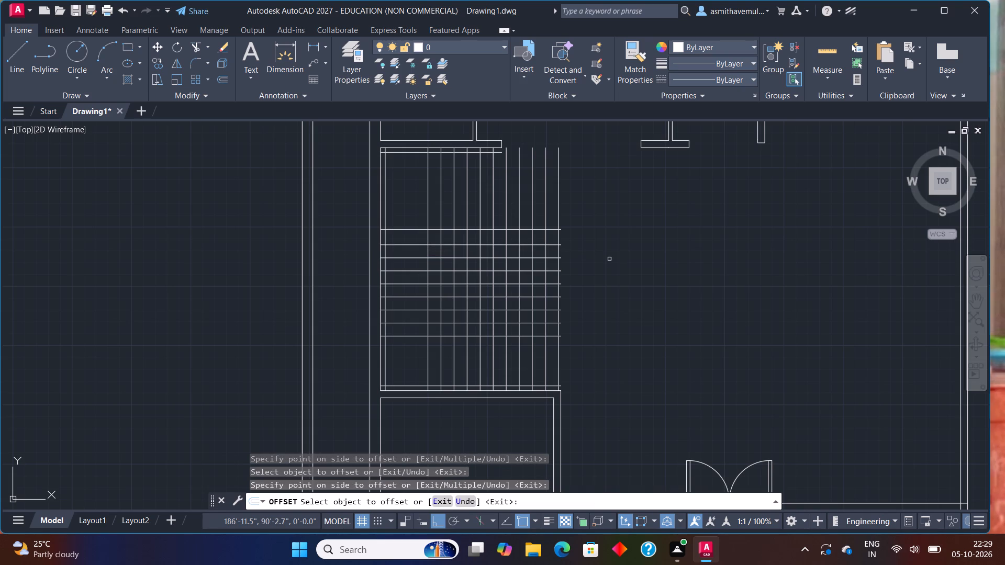
{"action": "key", "text": "Escape"}
Trim the crossing tread lines along the inner edges of the upper, left and lower flights, separating them from the central grid.
{"action": "key", "text": "r"}
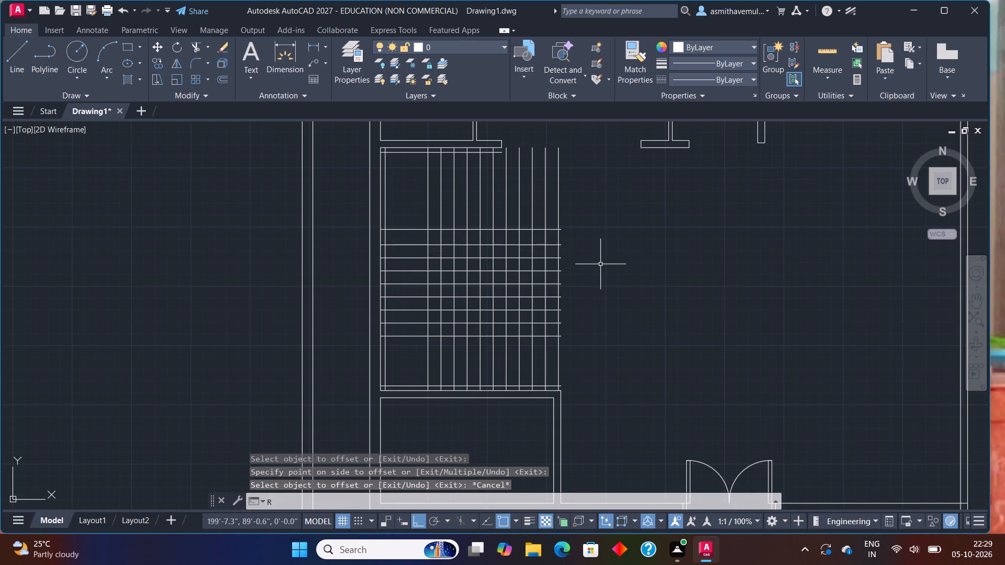
{"action": "key", "text": "BackSpace"}
{"action": "type", "text": "TRIM"}
{"action": "key", "text": "Return"}
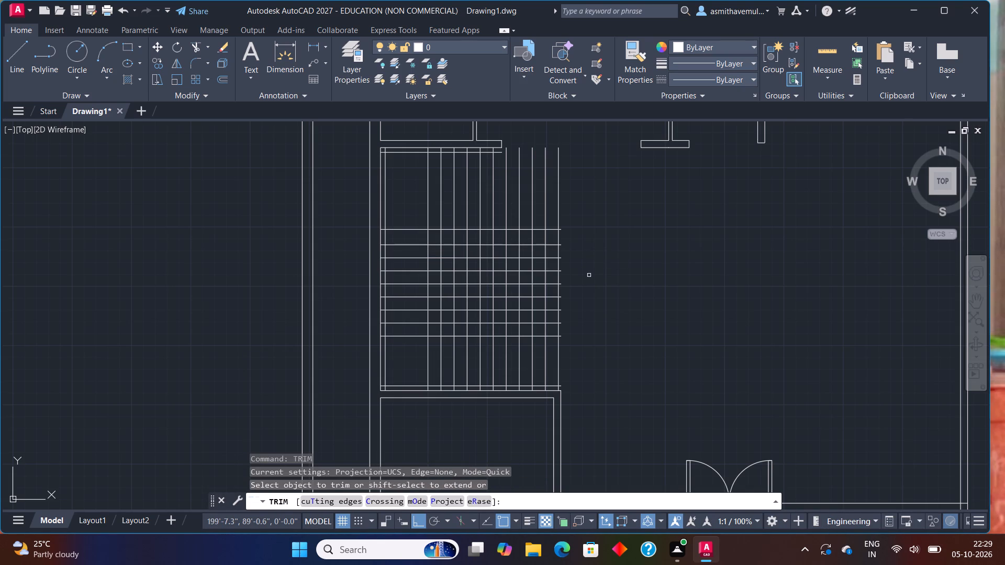
{"action": "left_click_drag", "start_coordinate": [586, 253], "coordinate": [476, 259]}
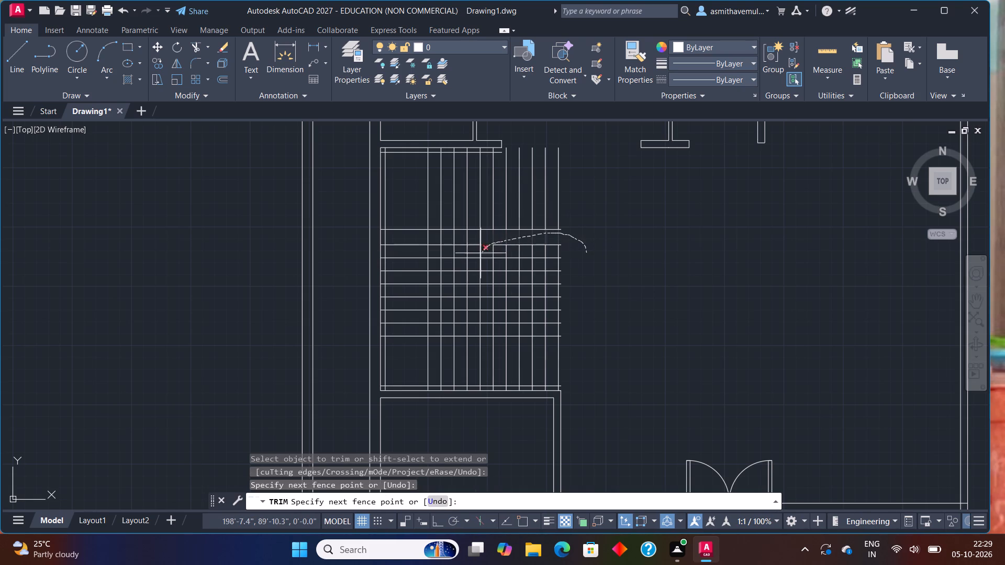
{"action": "left_click_drag", "start_coordinate": [476, 259], "coordinate": [576, 322]}
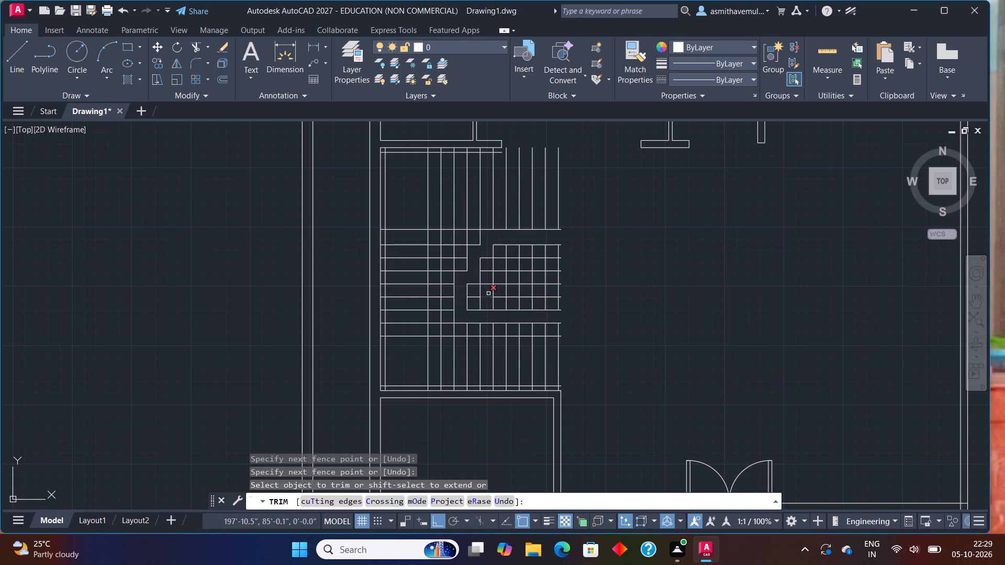
{"action": "scroll", "coordinate": [488, 293], "scroll_direction": "up", "scroll_amount": 1}
{"action": "left_click_drag", "start_coordinate": [497, 204], "coordinate": [431, 199]}
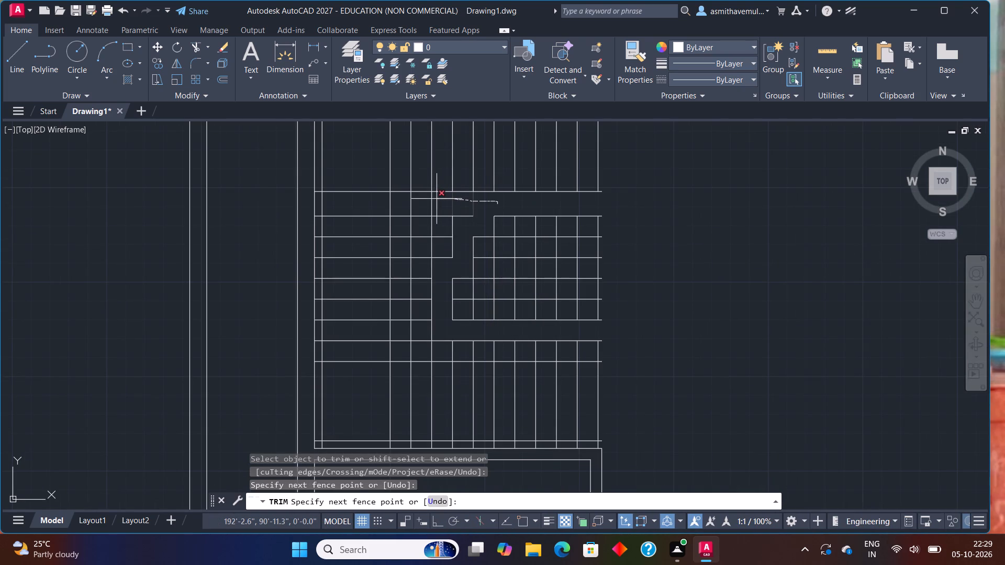
{"action": "left_click_drag", "start_coordinate": [431, 199], "coordinate": [400, 289]}
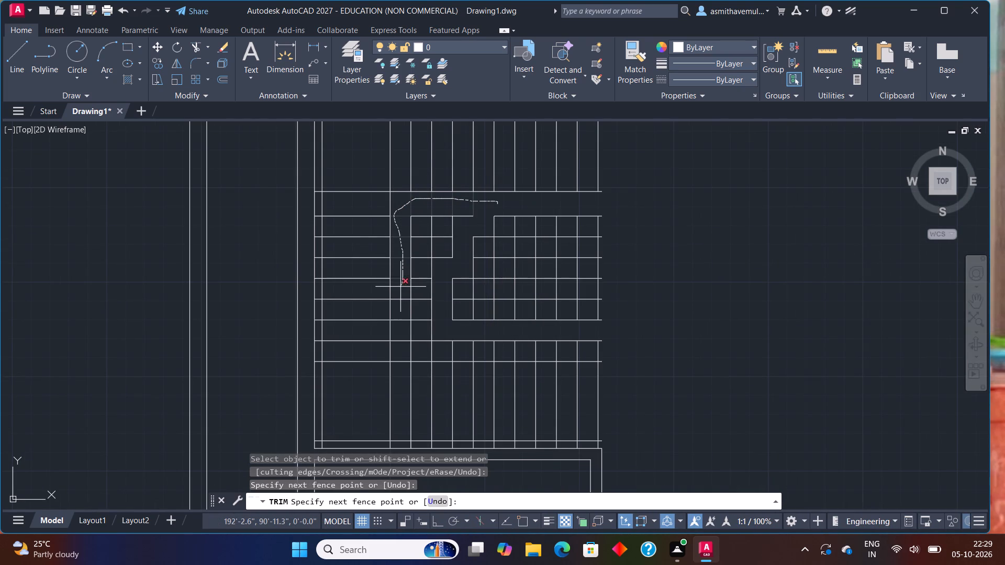
{"action": "left_click_drag", "start_coordinate": [400, 289], "coordinate": [563, 353]}
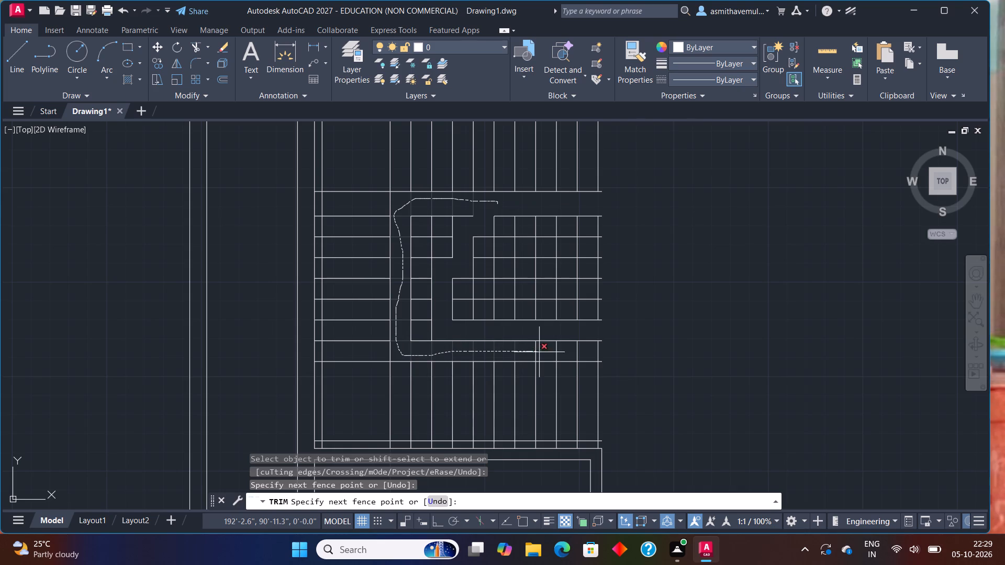
{"action": "left_click_drag", "start_coordinate": [563, 353], "coordinate": [635, 353]}
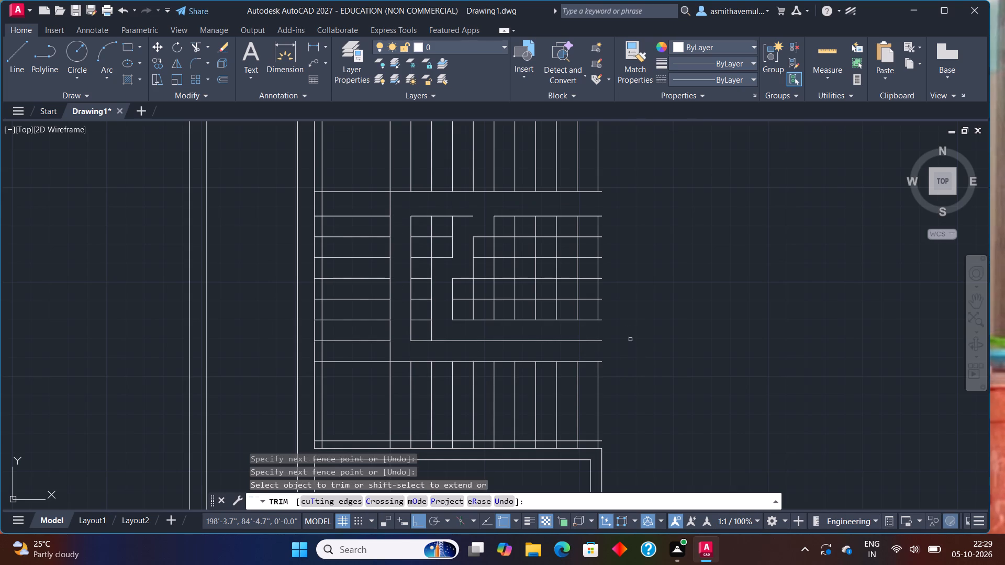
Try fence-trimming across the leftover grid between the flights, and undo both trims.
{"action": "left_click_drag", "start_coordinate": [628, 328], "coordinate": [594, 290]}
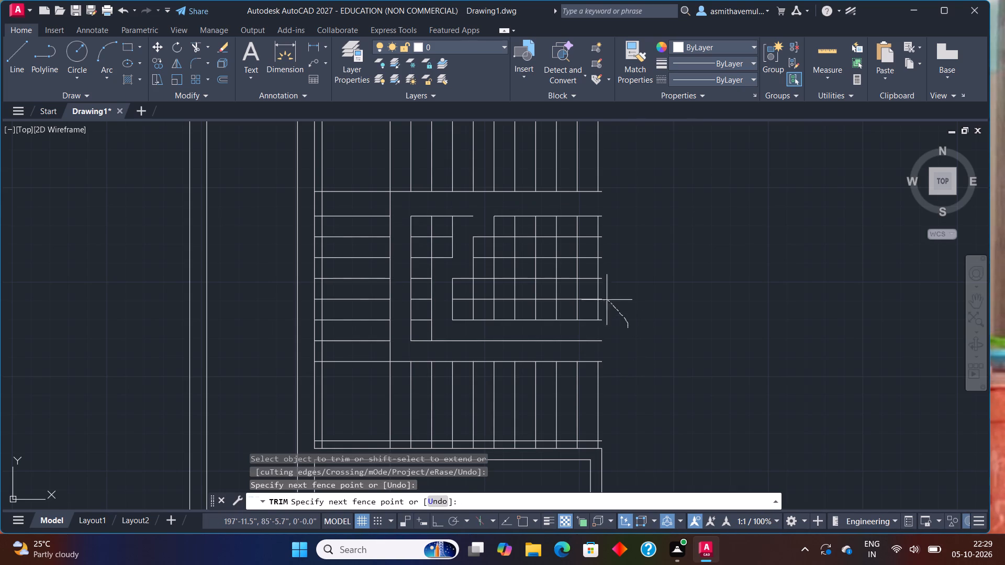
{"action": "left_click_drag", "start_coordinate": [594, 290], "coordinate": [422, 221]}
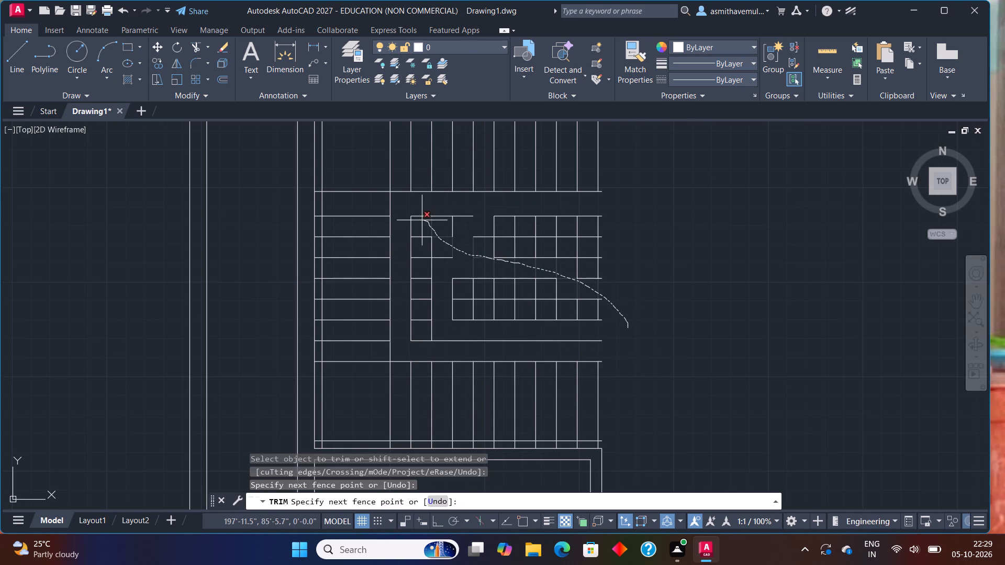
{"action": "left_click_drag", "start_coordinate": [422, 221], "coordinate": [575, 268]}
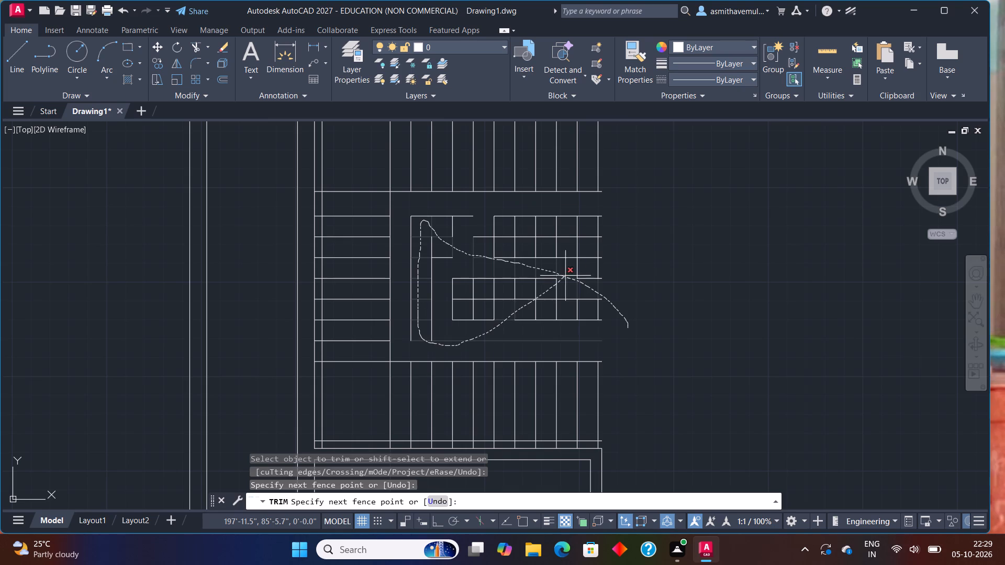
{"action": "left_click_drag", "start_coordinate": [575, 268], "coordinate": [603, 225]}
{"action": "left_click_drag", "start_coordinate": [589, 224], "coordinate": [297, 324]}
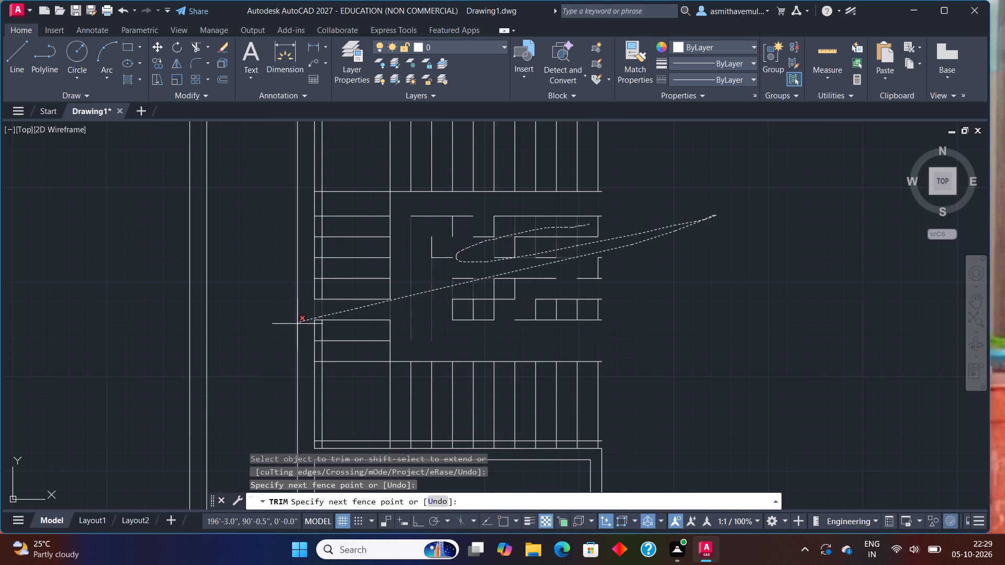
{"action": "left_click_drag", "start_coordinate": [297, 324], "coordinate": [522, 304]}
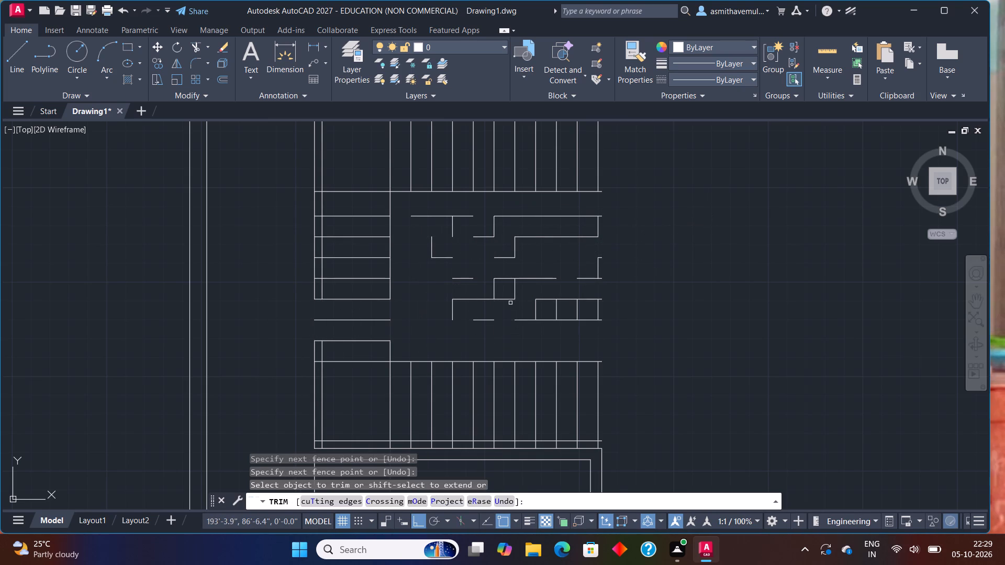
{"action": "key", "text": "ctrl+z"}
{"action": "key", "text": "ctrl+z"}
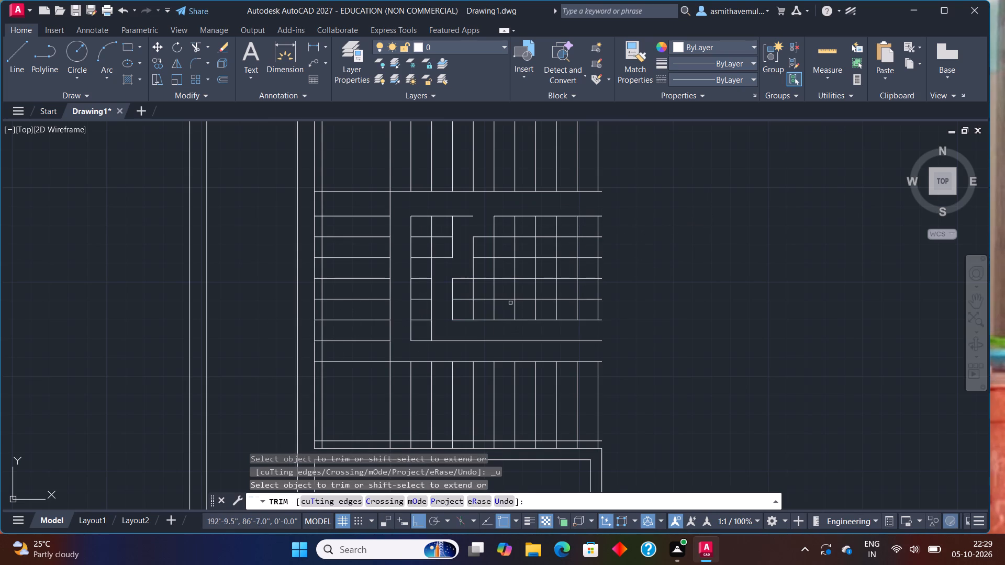
Trim away most of the leftover grid between the three stair flights, keeping the left flight's treads intact.
{"action": "left_click", "coordinate": [476, 344]}
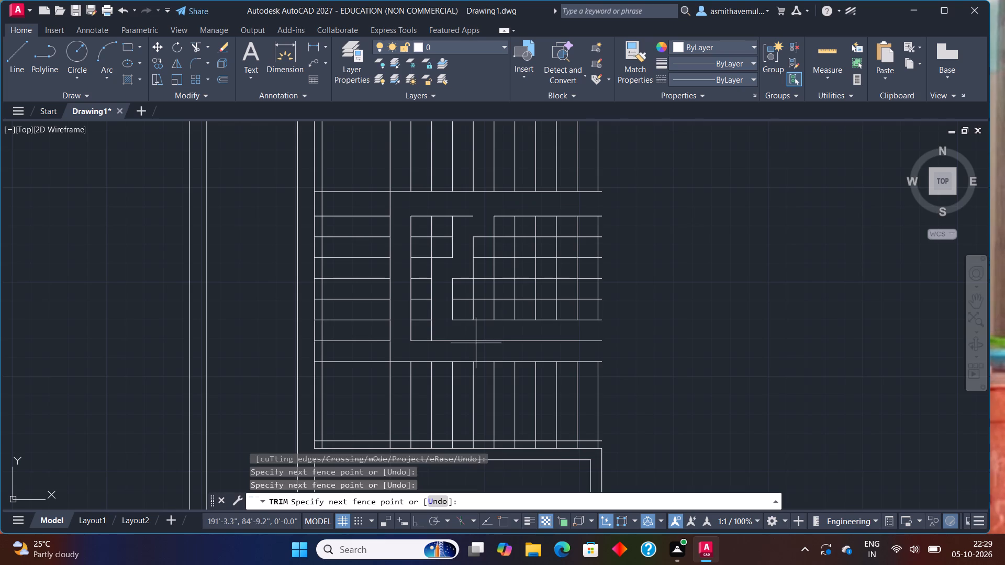
{"action": "left_click_drag", "start_coordinate": [459, 340], "coordinate": [439, 313]}
{"action": "left_click_drag", "start_coordinate": [435, 309], "coordinate": [432, 213]}
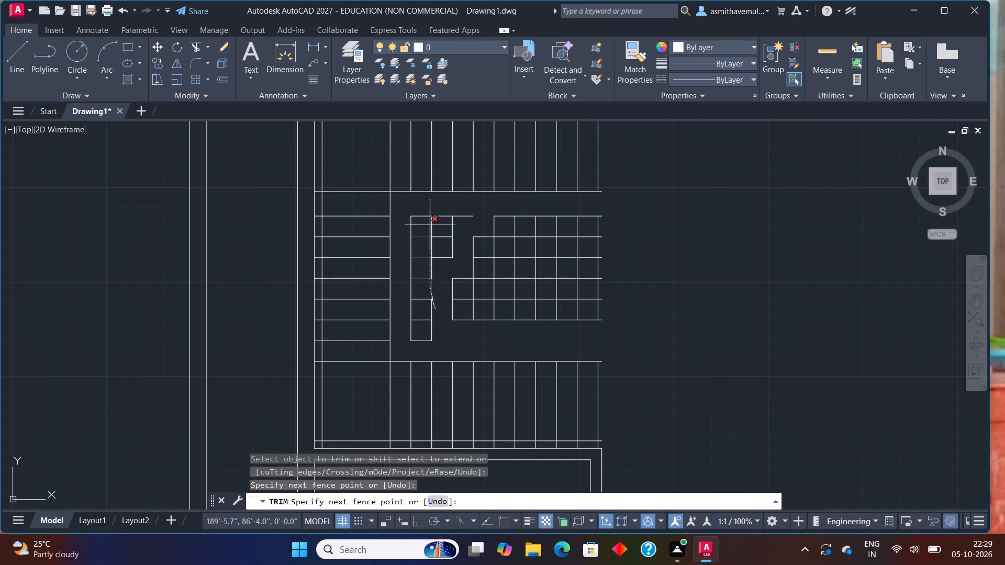
{"action": "left_click_drag", "start_coordinate": [432, 213], "coordinate": [458, 290]}
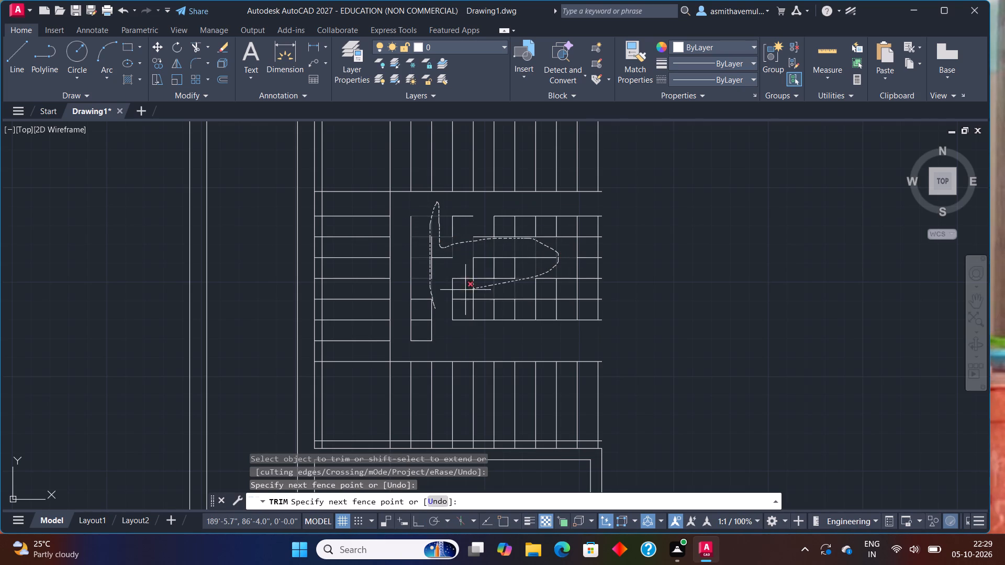
{"action": "left_click_drag", "start_coordinate": [458, 290], "coordinate": [595, 320]}
{"action": "left_click_drag", "start_coordinate": [625, 273], "coordinate": [601, 247]}
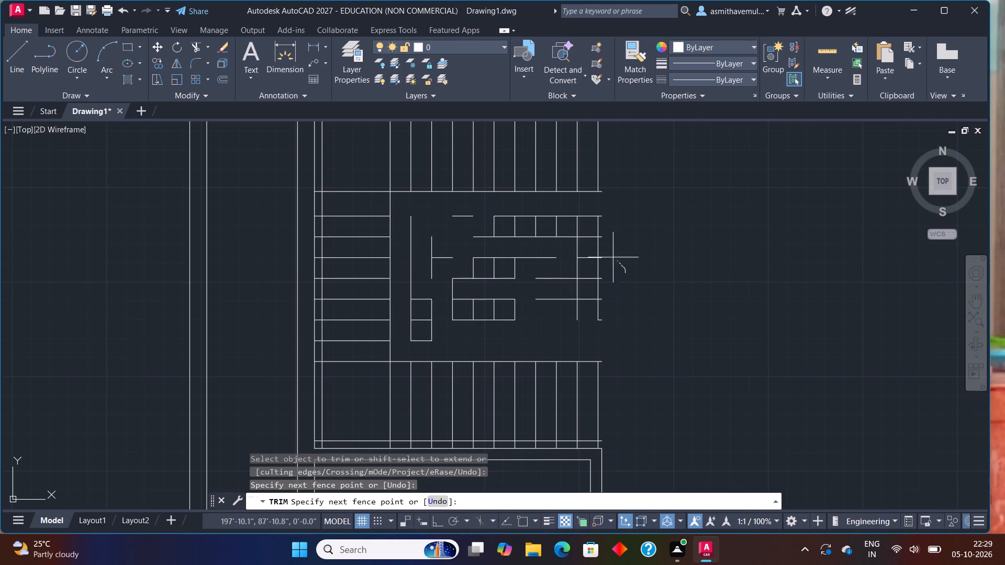
{"action": "left_click_drag", "start_coordinate": [601, 247], "coordinate": [453, 264]}
{"action": "left_click_drag", "start_coordinate": [671, 222], "coordinate": [542, 218]}
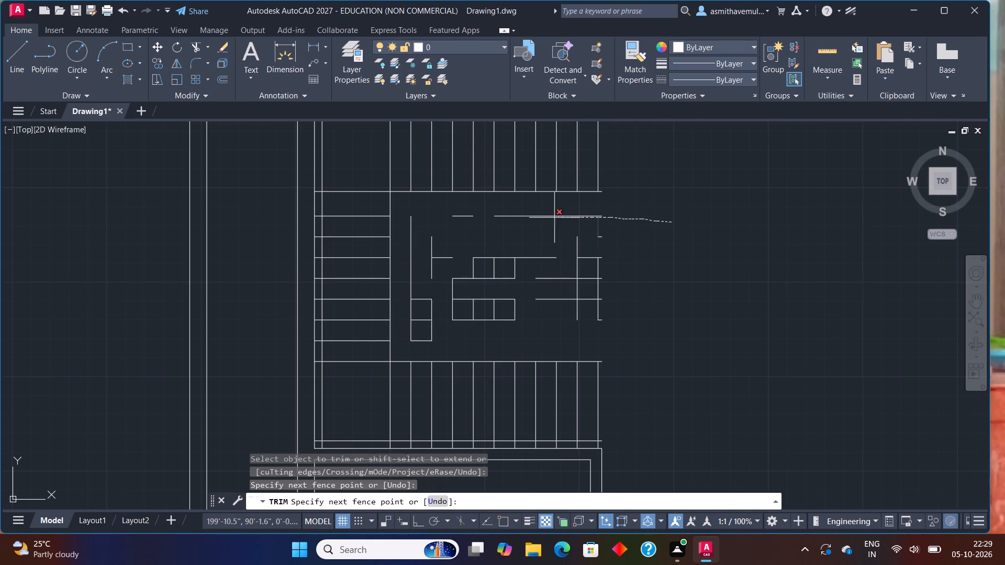
{"action": "left_click_drag", "start_coordinate": [542, 218], "coordinate": [438, 274]}
{"action": "left_click_drag", "start_coordinate": [479, 247], "coordinate": [517, 252]}
{"action": "left_click_drag", "start_coordinate": [526, 235], "coordinate": [541, 259]}
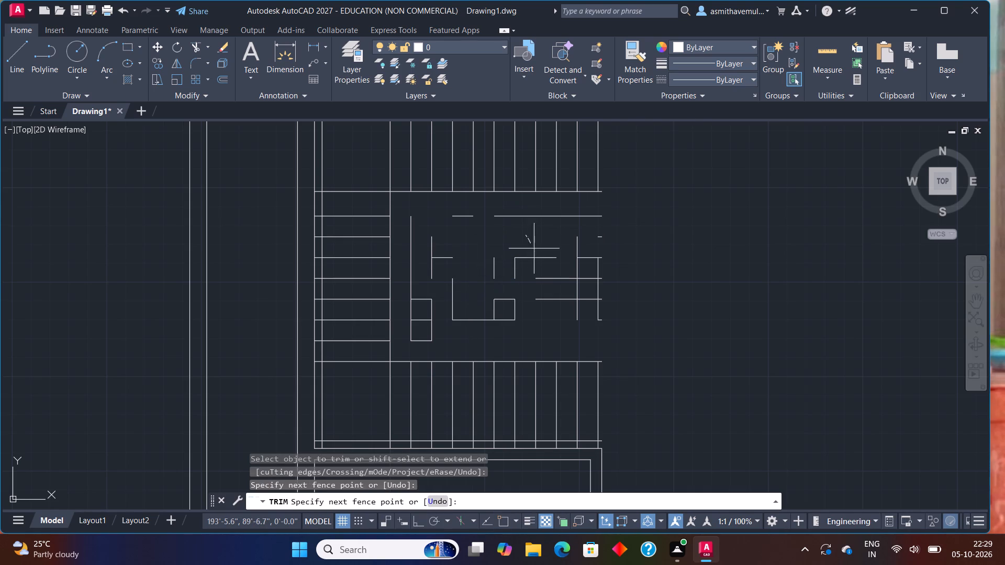
{"action": "left_click_drag", "start_coordinate": [541, 259], "coordinate": [511, 290]}
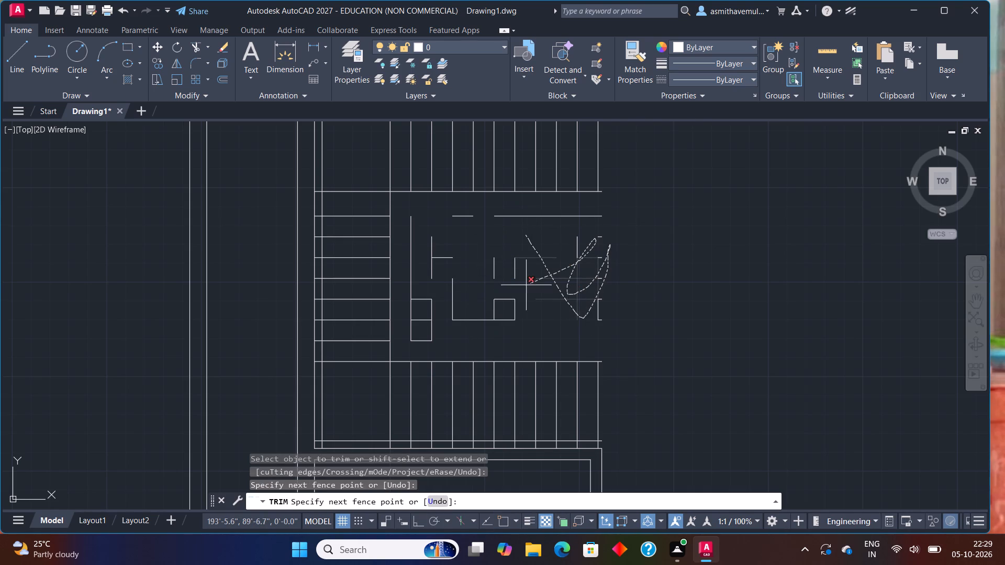
{"action": "left_click_drag", "start_coordinate": [511, 290], "coordinate": [409, 332]}
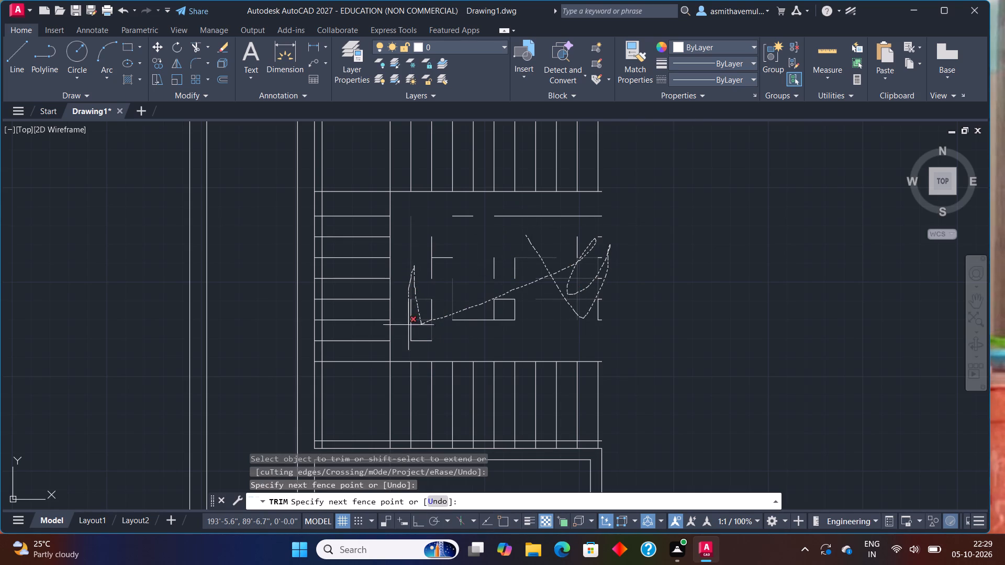
{"action": "left_click_drag", "start_coordinate": [409, 332], "coordinate": [435, 262]}
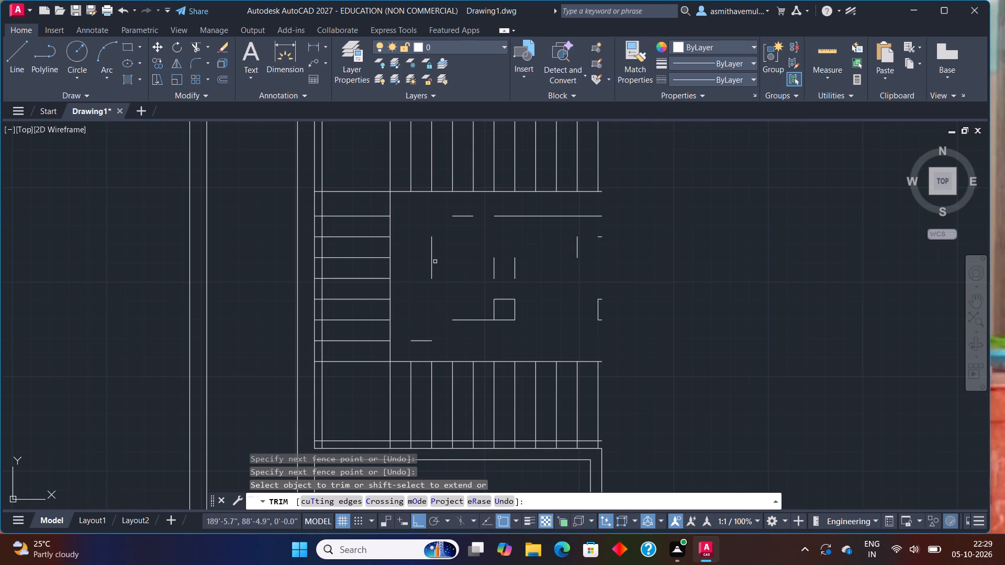
Trim away the remaining grid fragments in the open space between the three stair flights.
{"action": "left_click", "coordinate": [509, 218]}
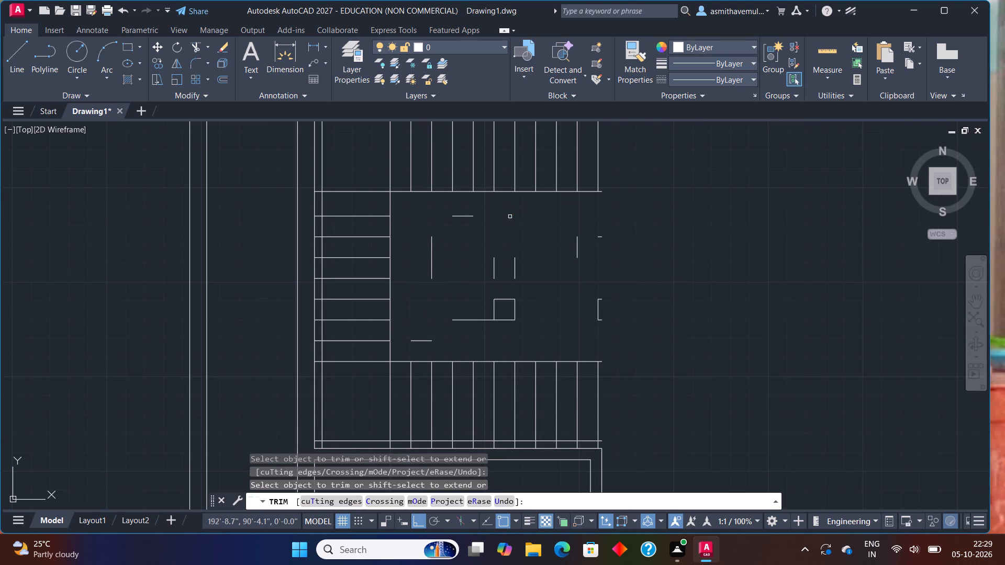
{"action": "left_click", "coordinate": [472, 217]}
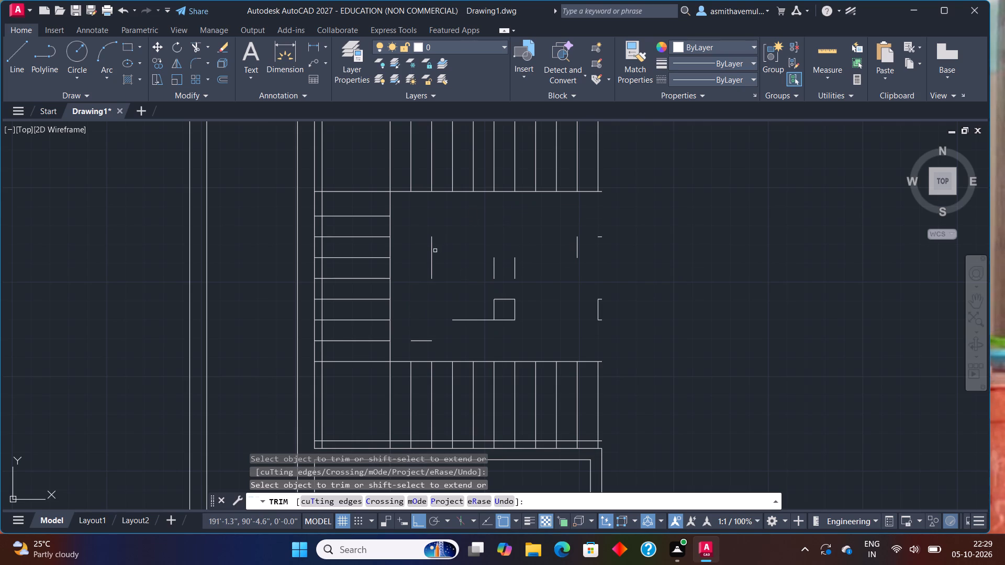
{"action": "left_click", "coordinate": [432, 254]}
{"action": "left_click", "coordinate": [416, 342]}
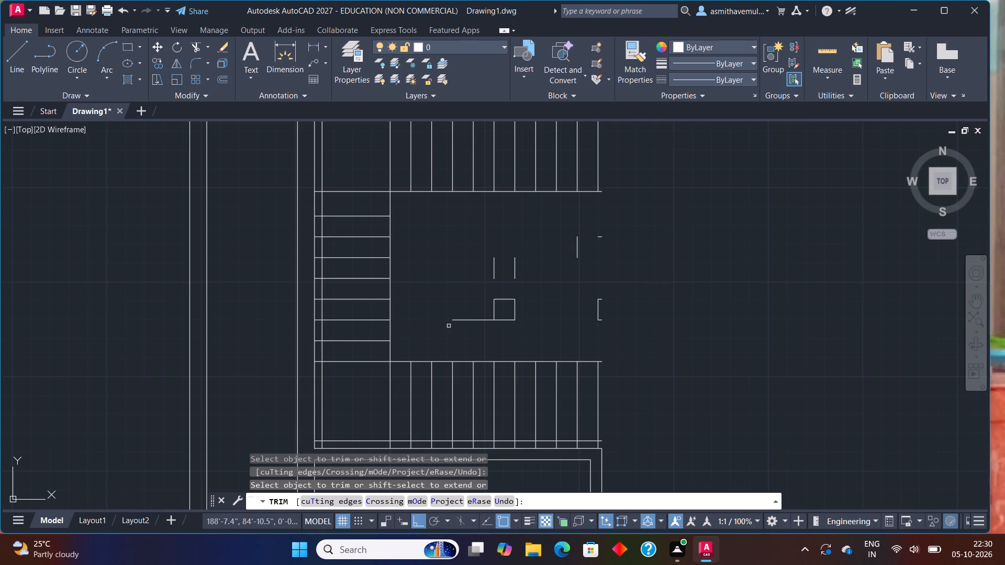
{"action": "left_click_drag", "start_coordinate": [454, 324], "coordinate": [533, 307]}
{"action": "left_click_drag", "start_coordinate": [518, 334], "coordinate": [518, 334]}
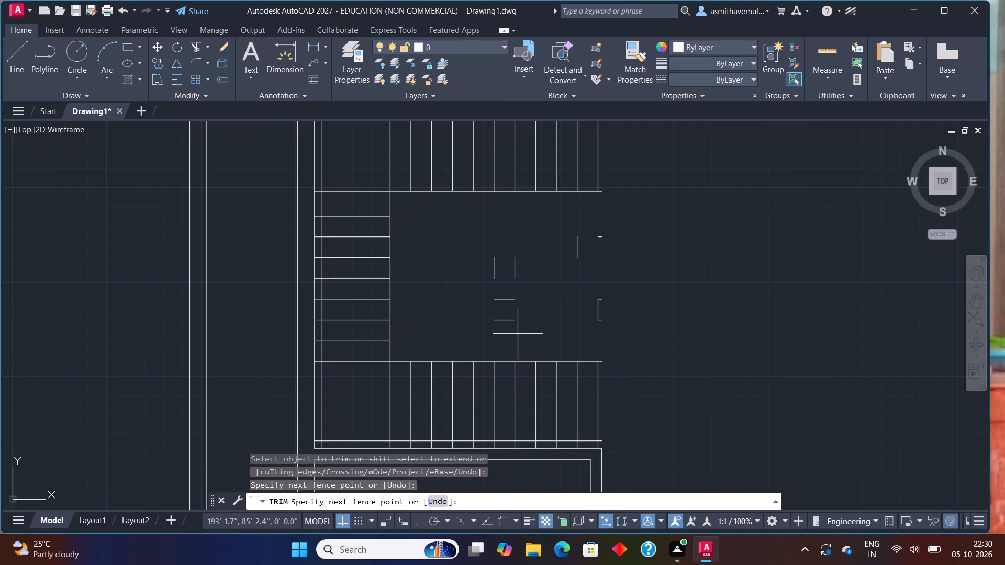
{"action": "left_click_drag", "start_coordinate": [518, 334], "coordinate": [529, 268]}
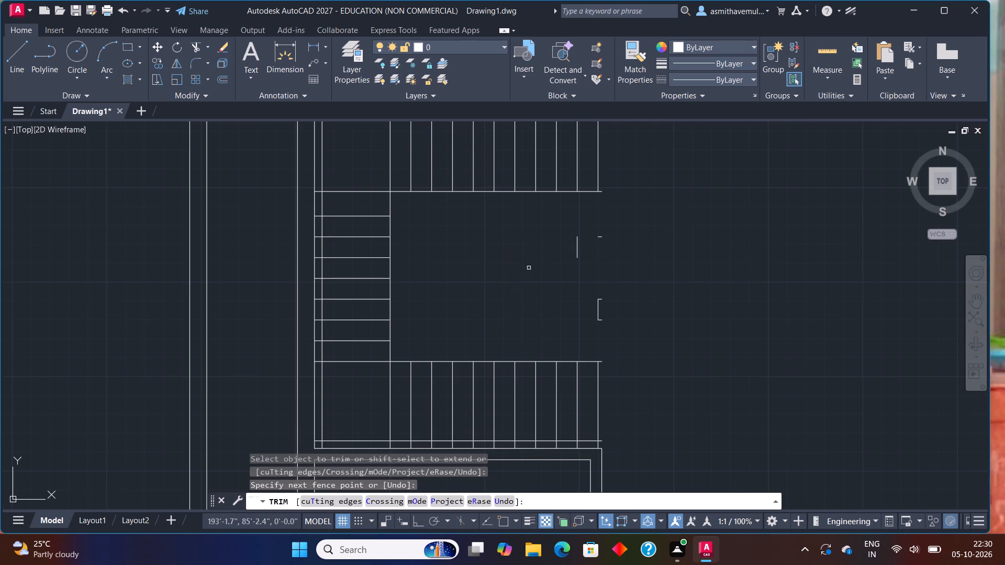
{"action": "left_click_drag", "start_coordinate": [552, 253], "coordinate": [628, 228]}
{"action": "left_click_drag", "start_coordinate": [616, 226], "coordinate": [605, 236]}
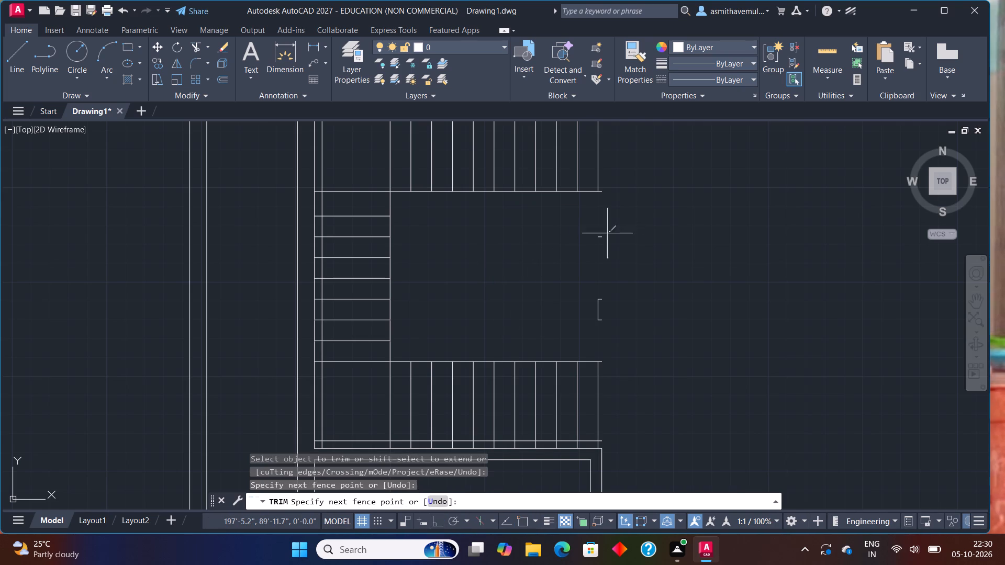
{"action": "left_click_drag", "start_coordinate": [605, 236], "coordinate": [591, 322]}
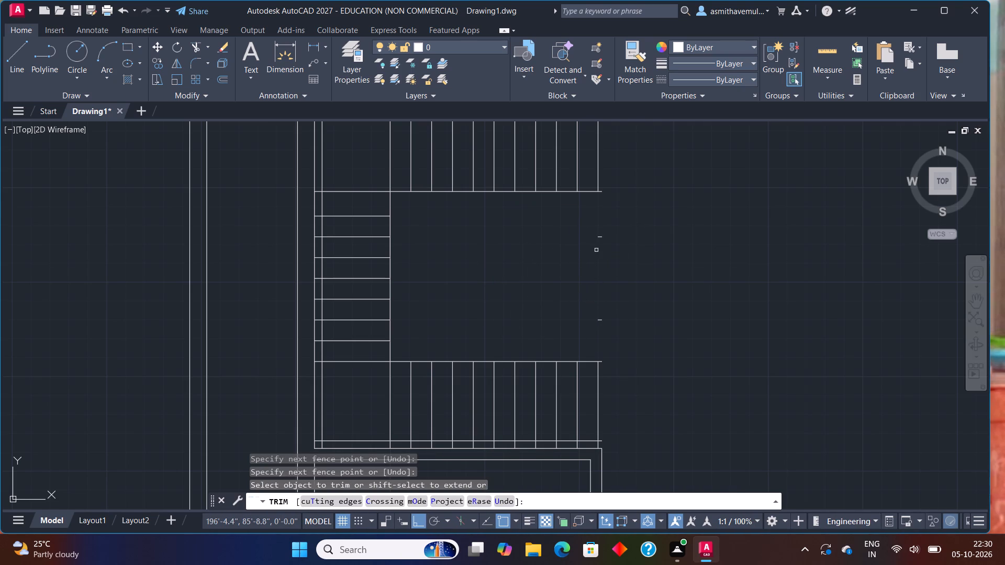
{"action": "left_click_drag", "start_coordinate": [596, 249], "coordinate": [608, 231]}
{"action": "left_click", "coordinate": [593, 243]}
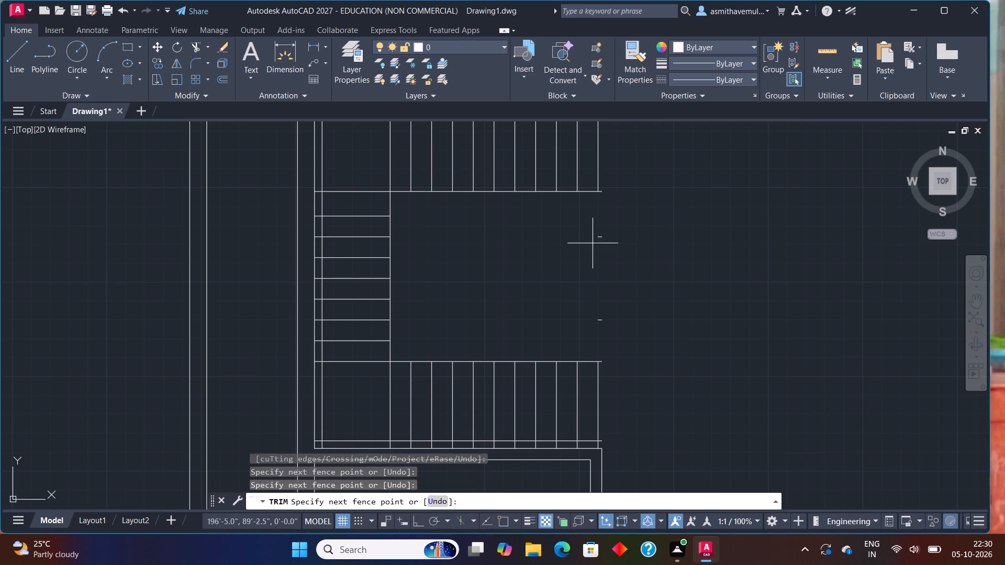
{"action": "left_click", "coordinate": [599, 236]}
{"action": "left_click_drag", "start_coordinate": [606, 296], "coordinate": [595, 326]}
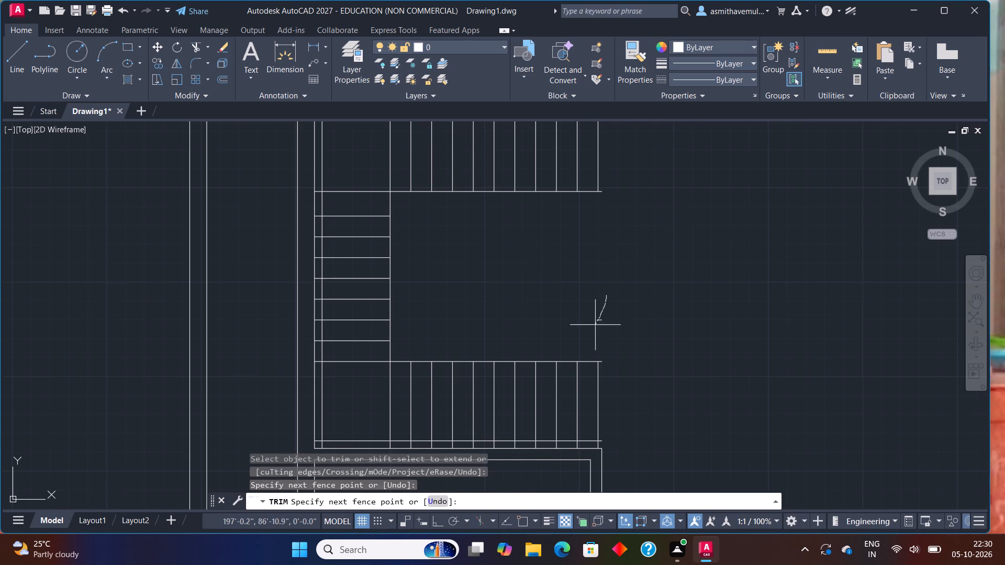
{"action": "left_click_drag", "start_coordinate": [595, 326], "coordinate": [594, 326]}
{"action": "left_click_drag", "start_coordinate": [596, 331], "coordinate": [601, 309]}
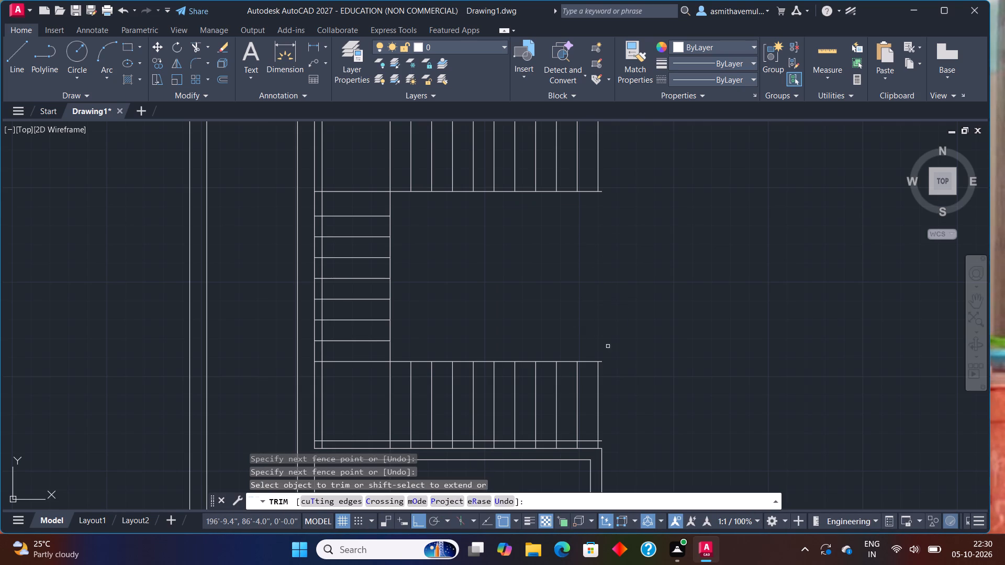
Trim the lower flight's inner and outer edge lines back to its last tread at the right end.
{"action": "left_click_drag", "start_coordinate": [602, 364], "coordinate": [602, 364]}
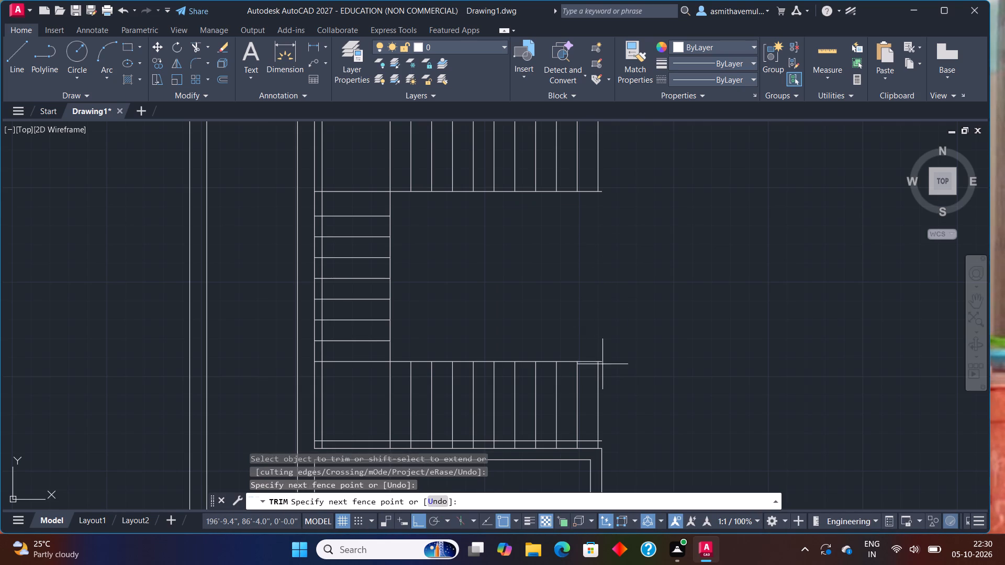
{"action": "left_click_drag", "start_coordinate": [602, 364], "coordinate": [602, 356]}
{"action": "left_click", "coordinate": [602, 364]}
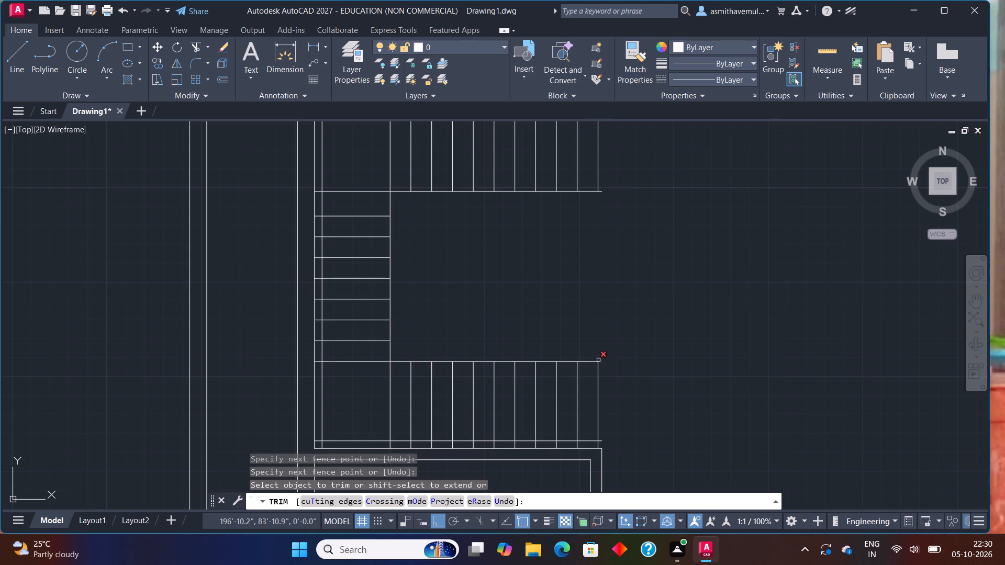
{"action": "scroll", "coordinate": [598, 360], "scroll_direction": "up", "scroll_amount": 1}
{"action": "left_click", "coordinate": [599, 363]}
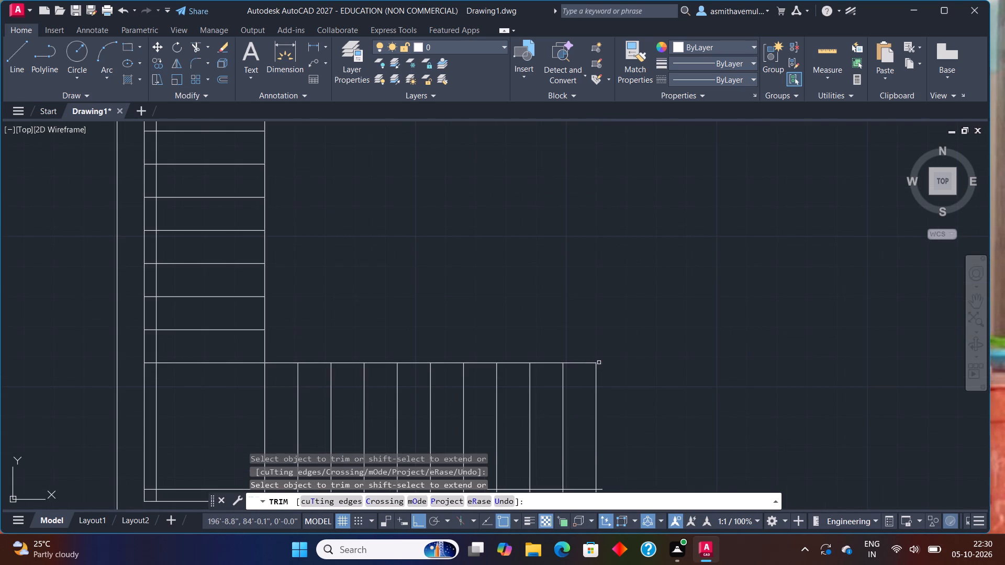
{"action": "scroll", "coordinate": [597, 368], "scroll_direction": "down", "scroll_amount": 1}
{"action": "middle_click_drag", "start_coordinate": [601, 378], "coordinate": [636, 278]}
{"action": "scroll", "coordinate": [632, 311], "scroll_direction": "up", "scroll_amount": 2}
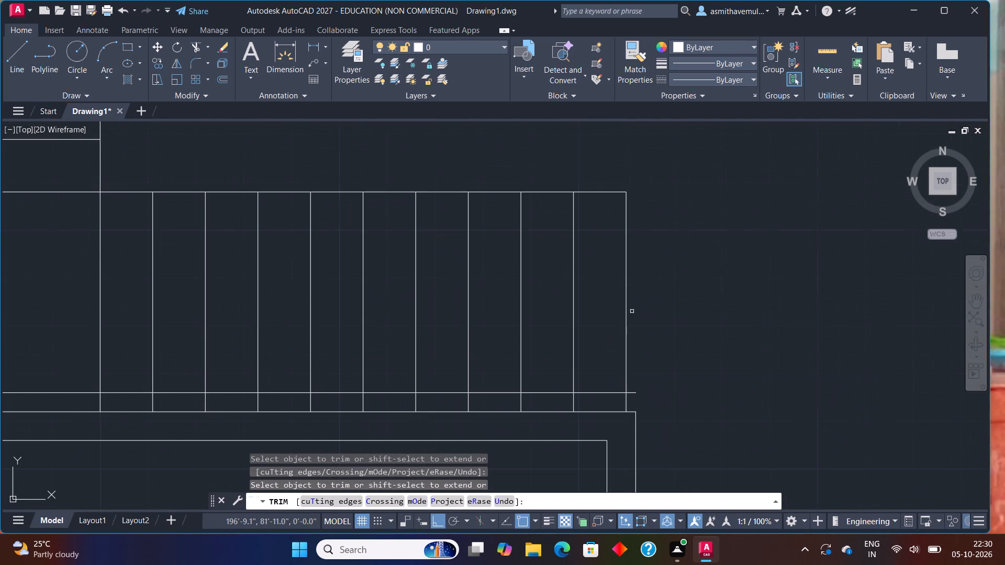
{"action": "left_click", "coordinate": [637, 391]}
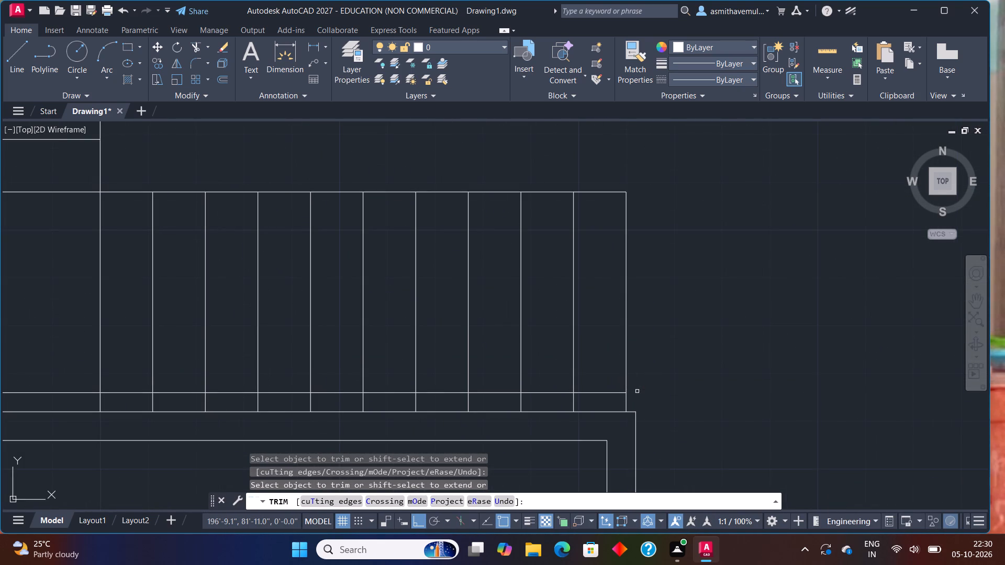
Trim the lower flight's tread ends and the crossing lines at its left corner between the outer edge line and the wall.
{"action": "left_click_drag", "start_coordinate": [631, 400], "coordinate": [572, 403]}
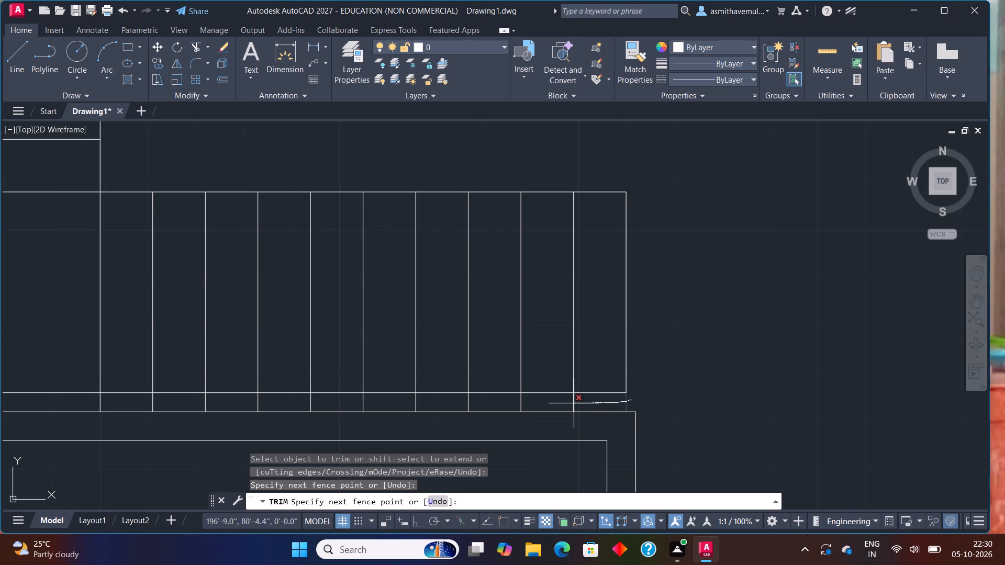
{"action": "left_click_drag", "start_coordinate": [572, 403], "coordinate": [407, 404]}
{"action": "middle_click_drag", "start_coordinate": [398, 403], "coordinate": [398, 402]}
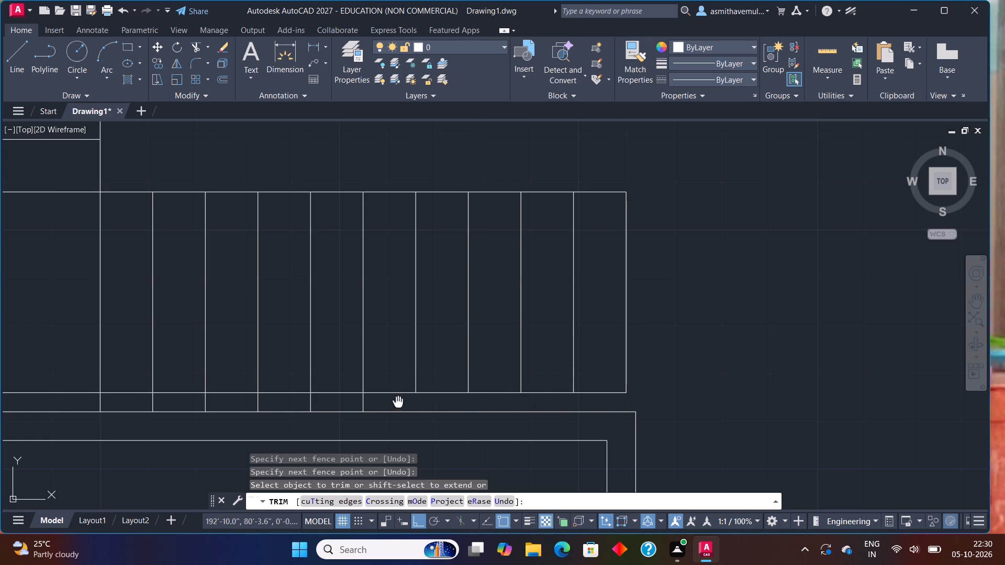
{"action": "middle_click_drag", "start_coordinate": [398, 402], "coordinate": [635, 326]}
{"action": "left_click_drag", "start_coordinate": [624, 326], "coordinate": [485, 326]}
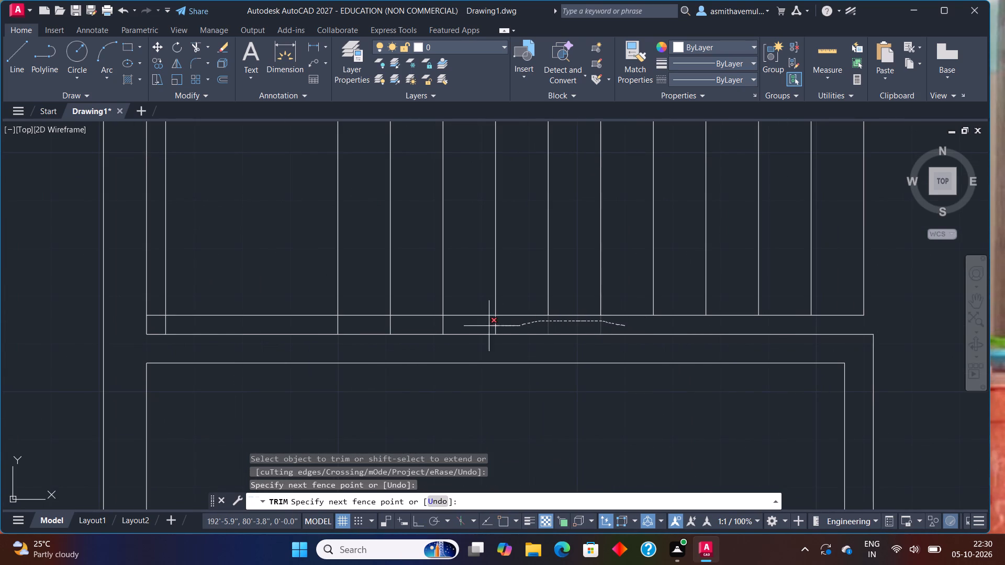
{"action": "left_click_drag", "start_coordinate": [485, 326], "coordinate": [326, 318]}
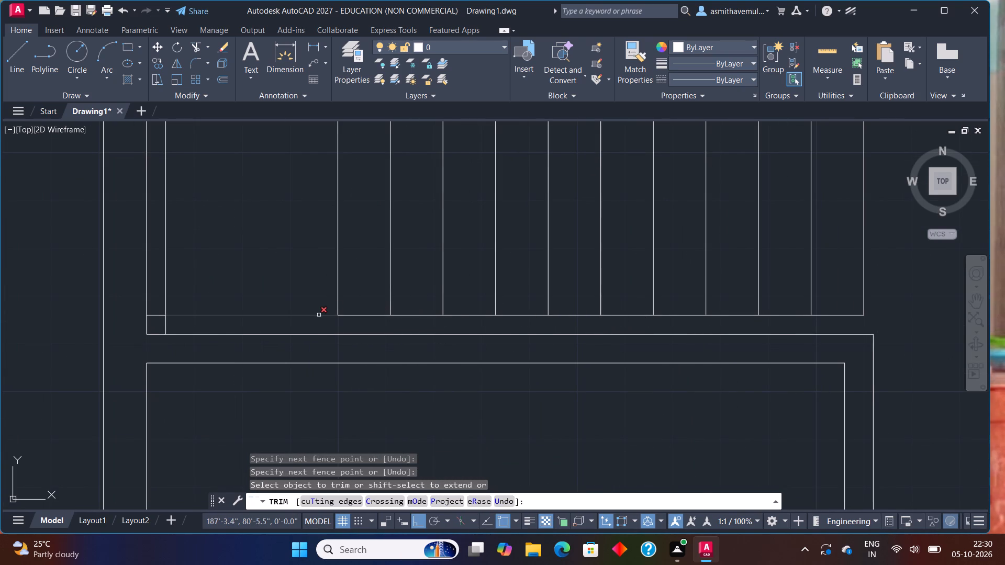
{"action": "middle_click_drag", "start_coordinate": [318, 314], "coordinate": [376, 300]}
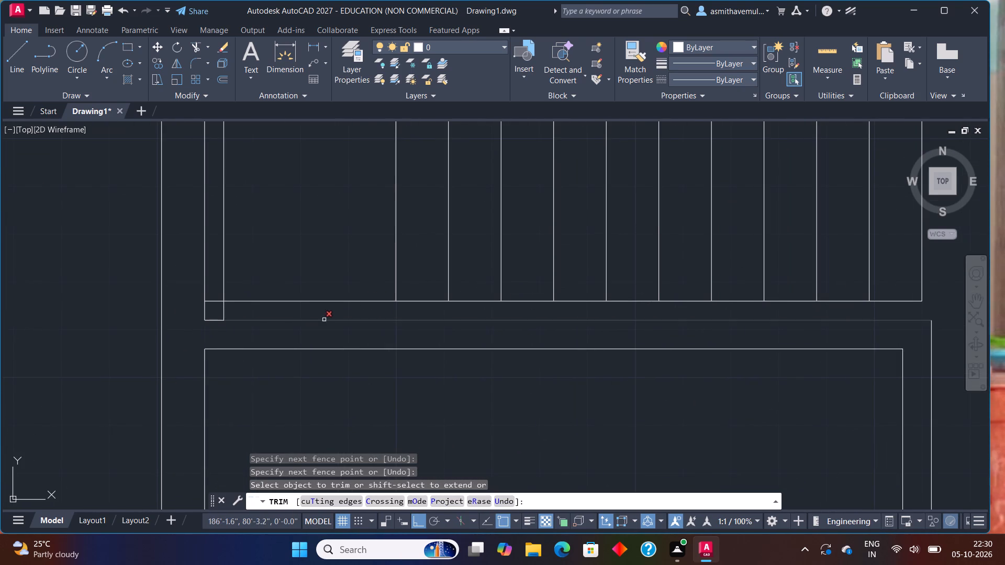
{"action": "left_click_drag", "start_coordinate": [227, 313], "coordinate": [214, 297]}
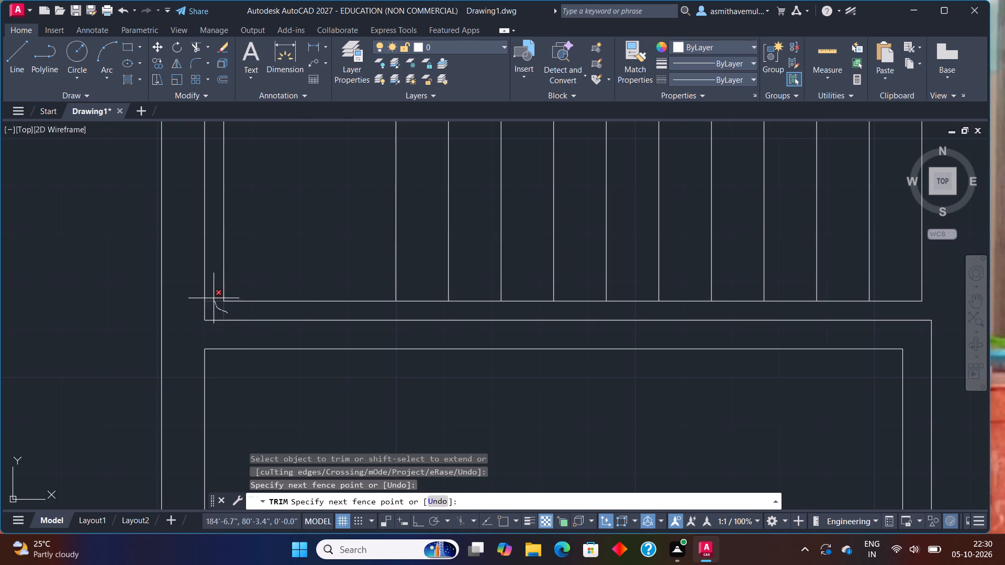
{"action": "left_click_drag", "start_coordinate": [214, 297], "coordinate": [214, 298]}
Trim the left flight's tread and division line ends between its outer edge line and the left wall.
{"action": "scroll", "coordinate": [314, 239], "scroll_direction": "down", "scroll_amount": 1}
{"action": "middle_click_drag", "start_coordinate": [315, 238], "coordinate": [358, 374]}
{"action": "scroll", "coordinate": [299, 281], "scroll_direction": "up", "scroll_amount": 1}
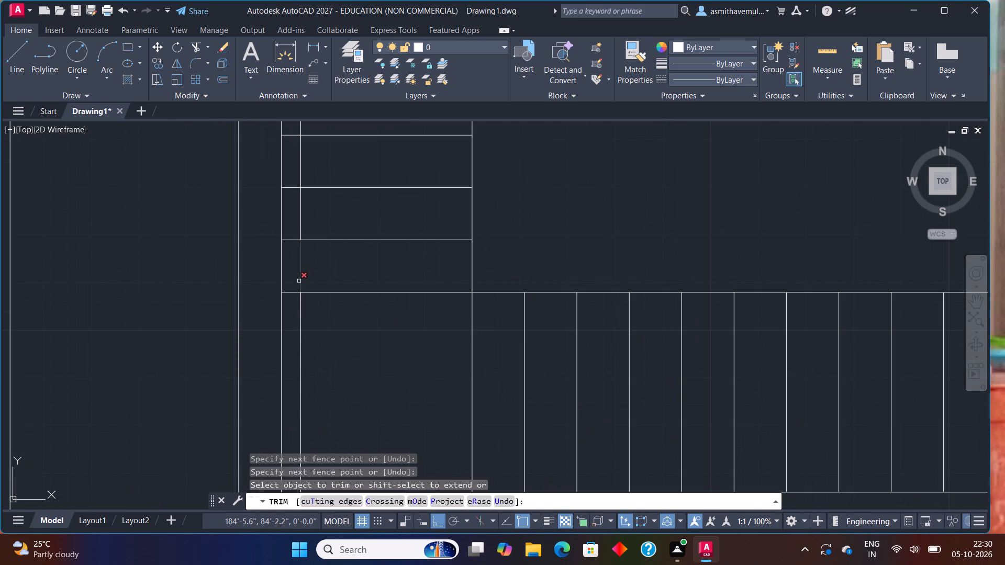
{"action": "left_click_drag", "start_coordinate": [298, 281], "coordinate": [287, 310]}
{"action": "middle_click_drag", "start_coordinate": [283, 263], "coordinate": [316, 325]}
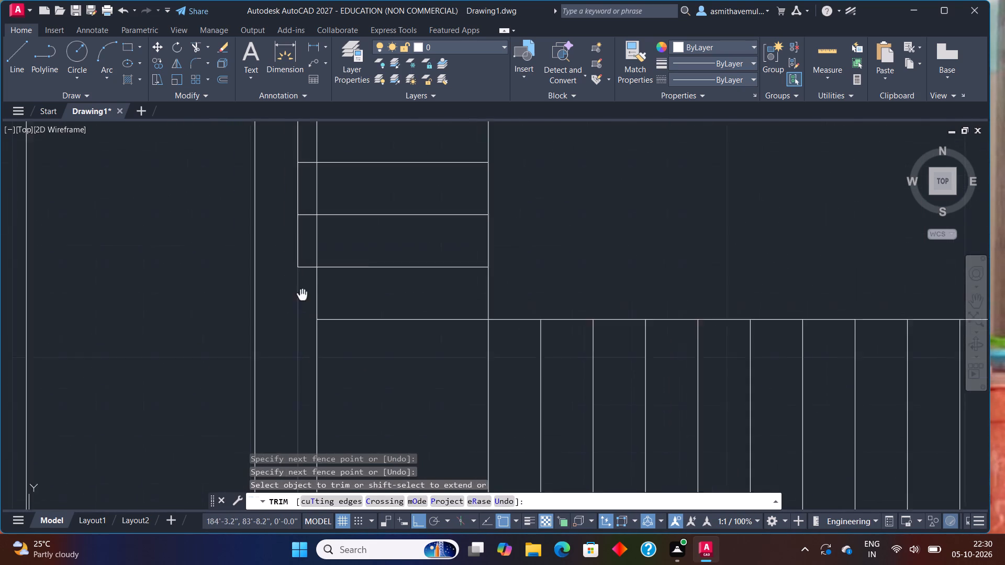
{"action": "middle_click_drag", "start_coordinate": [316, 325], "coordinate": [316, 327]}
{"action": "left_click_drag", "start_coordinate": [319, 320], "coordinate": [320, 277]}
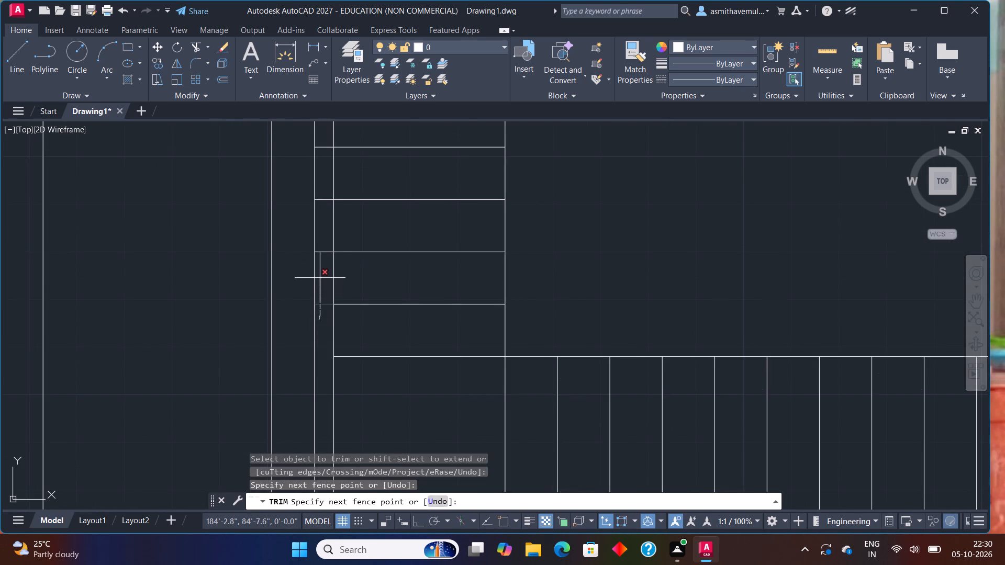
{"action": "left_click_drag", "start_coordinate": [320, 277], "coordinate": [326, 231]}
{"action": "middle_click_drag", "start_coordinate": [326, 214], "coordinate": [370, 339]}
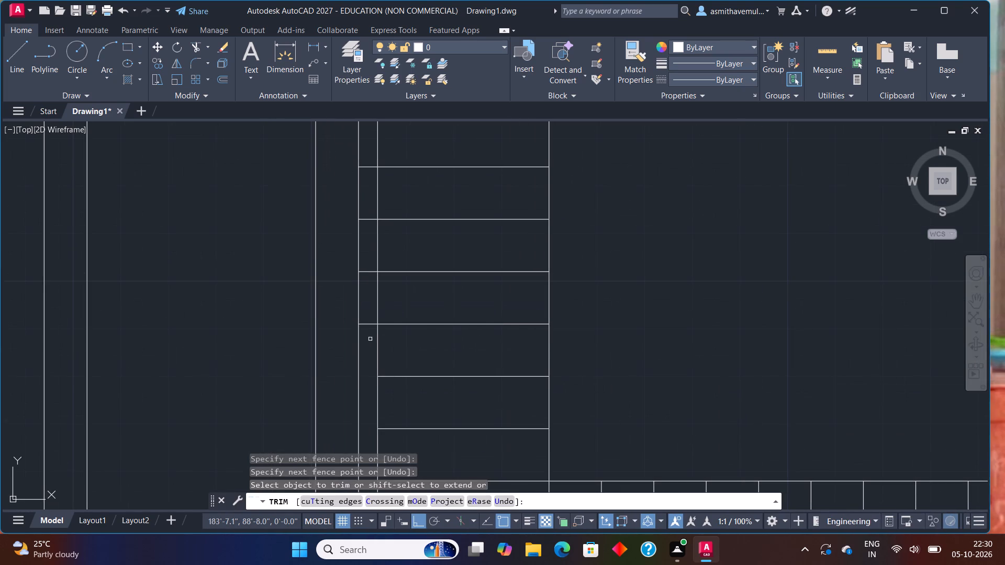
{"action": "left_click_drag", "start_coordinate": [371, 339], "coordinate": [372, 170]}
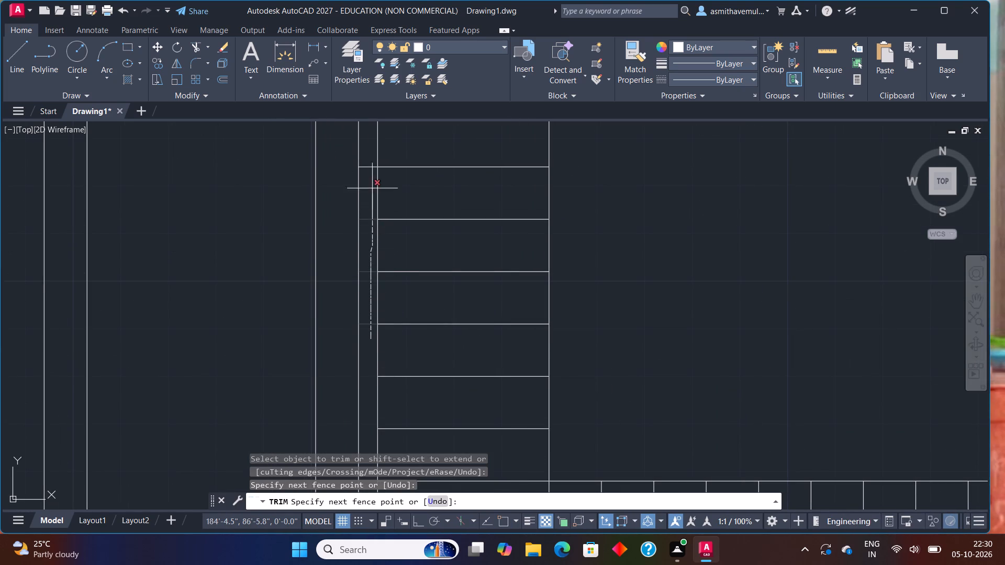
{"action": "left_click_drag", "start_coordinate": [372, 170], "coordinate": [372, 137]}
{"action": "middle_click_drag", "start_coordinate": [371, 140], "coordinate": [417, 372]}
{"action": "left_click_drag", "start_coordinate": [411, 360], "coordinate": [410, 337]}
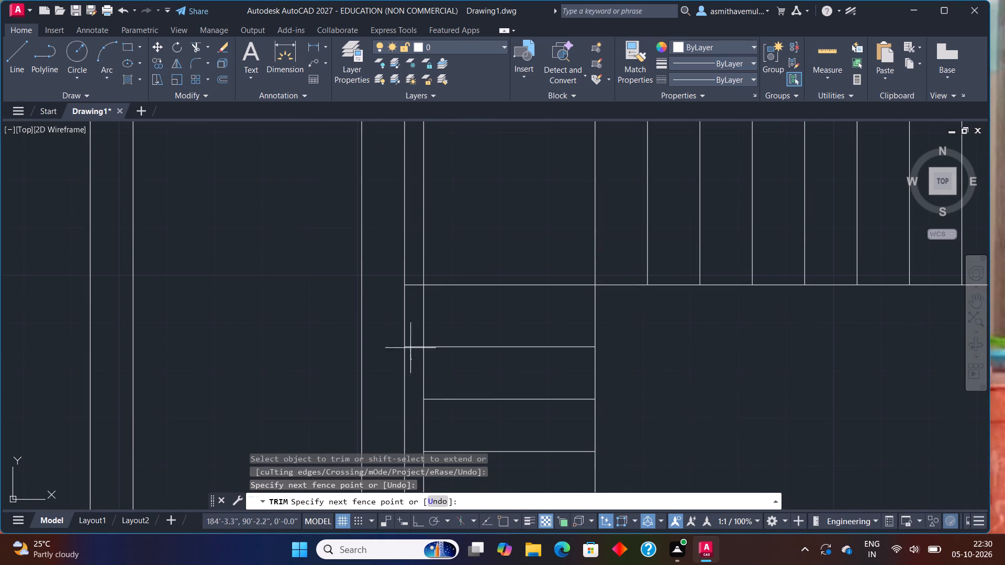
{"action": "left_click_drag", "start_coordinate": [410, 337], "coordinate": [418, 274]}
Trim away the upper flight's treads at the right end and cut its inner edge line back to the fourth tread space.
{"action": "scroll", "coordinate": [418, 274], "scroll_direction": "down", "scroll_amount": 2}
{"action": "middle_click_drag", "start_coordinate": [477, 292], "coordinate": [456, 372]}
{"action": "left_click_drag", "start_coordinate": [678, 268], "coordinate": [678, 268]}
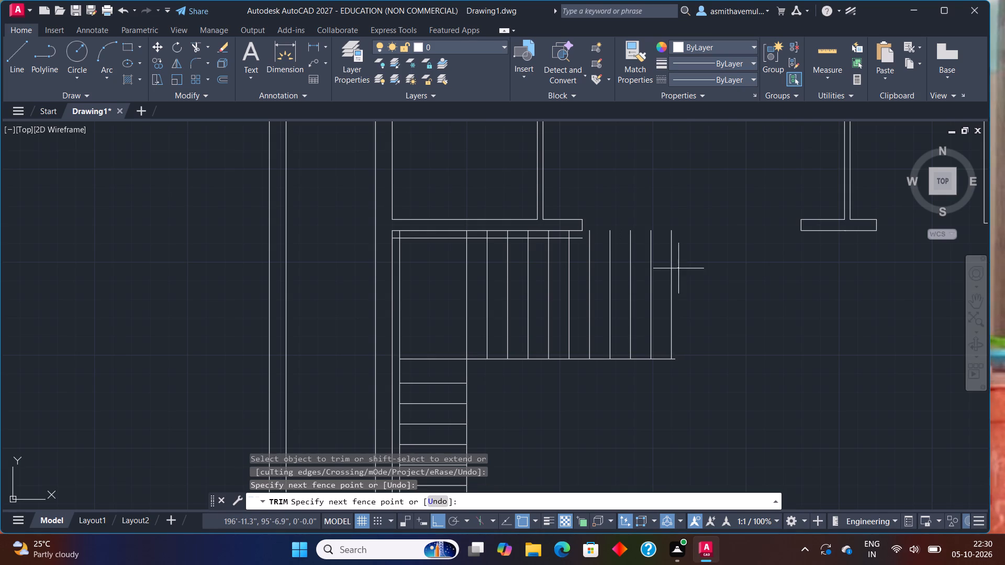
{"action": "left_click_drag", "start_coordinate": [678, 268], "coordinate": [566, 300]}
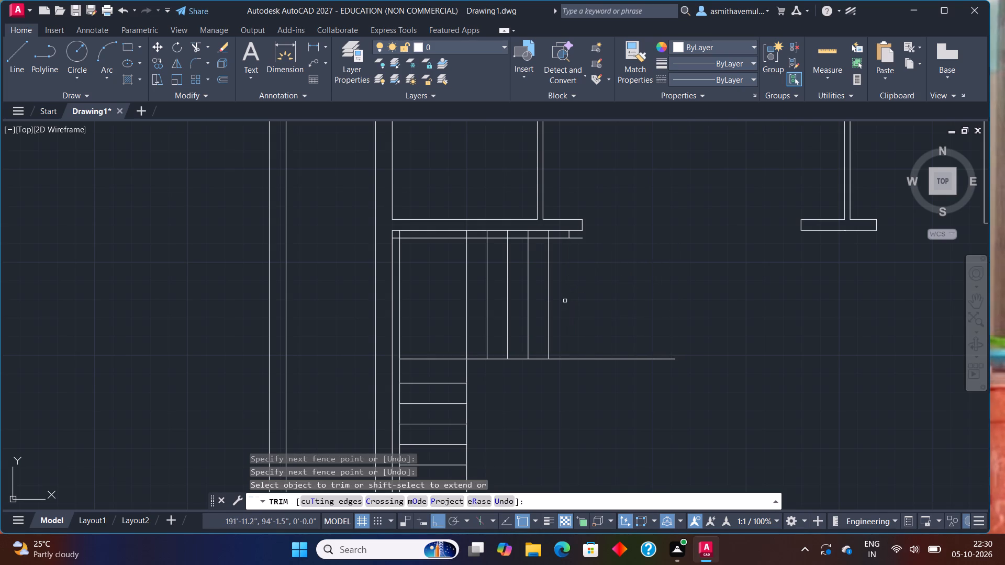
{"action": "left_click_drag", "start_coordinate": [588, 370], "coordinate": [590, 320]}
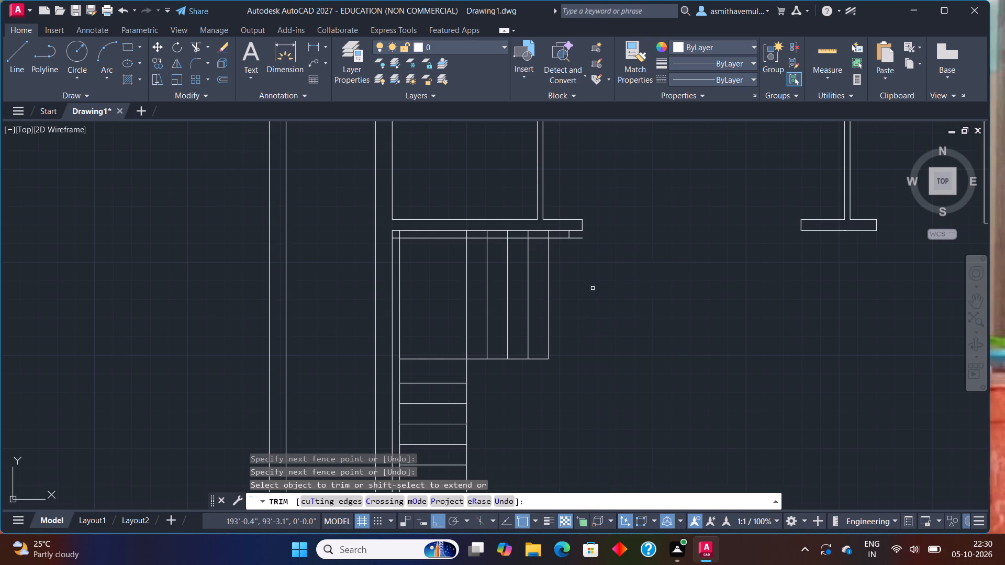
Trim the upper flight's outer edge line back to its last tread and remove the leftover tread stubs at the right end.
{"action": "scroll", "coordinate": [591, 286], "scroll_direction": "up", "scroll_amount": 1}
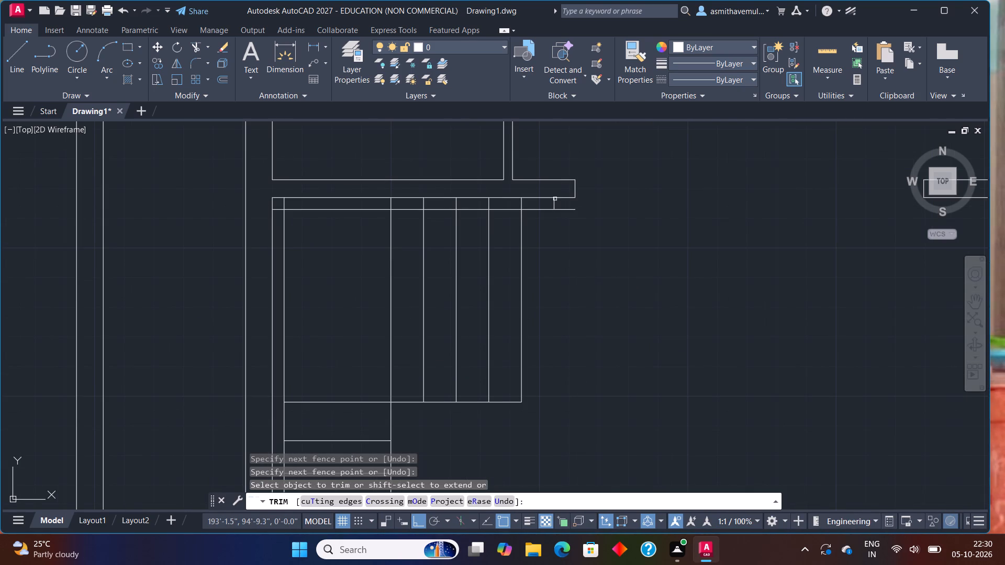
{"action": "scroll", "coordinate": [554, 209], "scroll_direction": "up", "scroll_amount": 2}
{"action": "left_click_drag", "start_coordinate": [553, 211], "coordinate": [544, 197]}
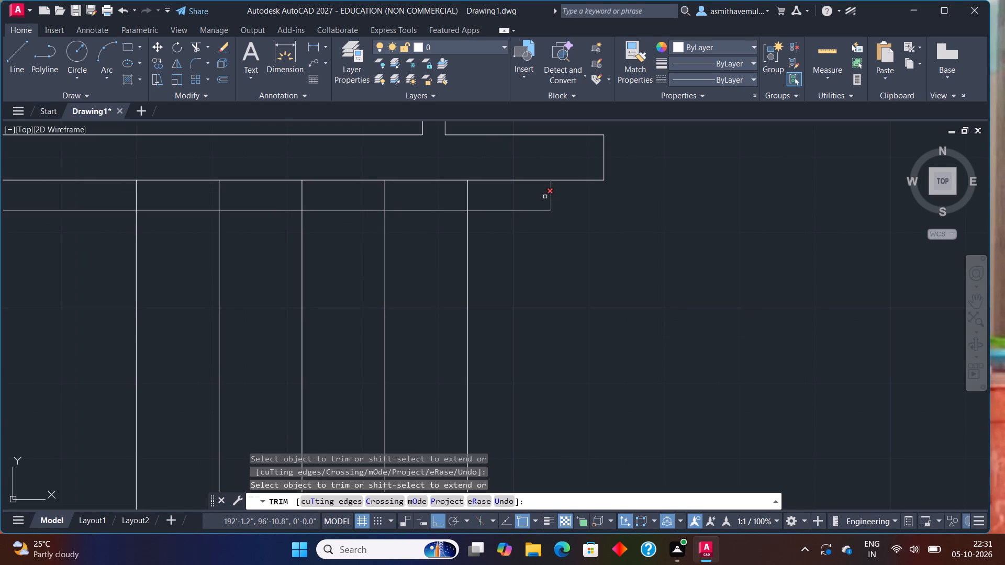
{"action": "left_click_drag", "start_coordinate": [544, 197], "coordinate": [462, 197]}
{"action": "left_click_drag", "start_coordinate": [440, 191], "coordinate": [504, 194]}
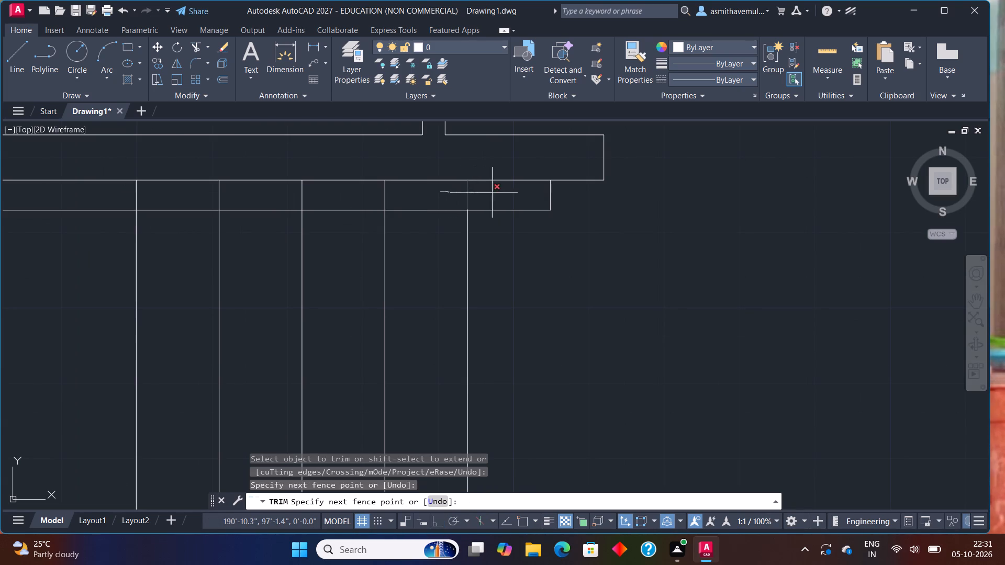
{"action": "left_click_drag", "start_coordinate": [504, 194], "coordinate": [569, 205]}
{"action": "left_click_drag", "start_coordinate": [538, 205], "coordinate": [520, 242]}
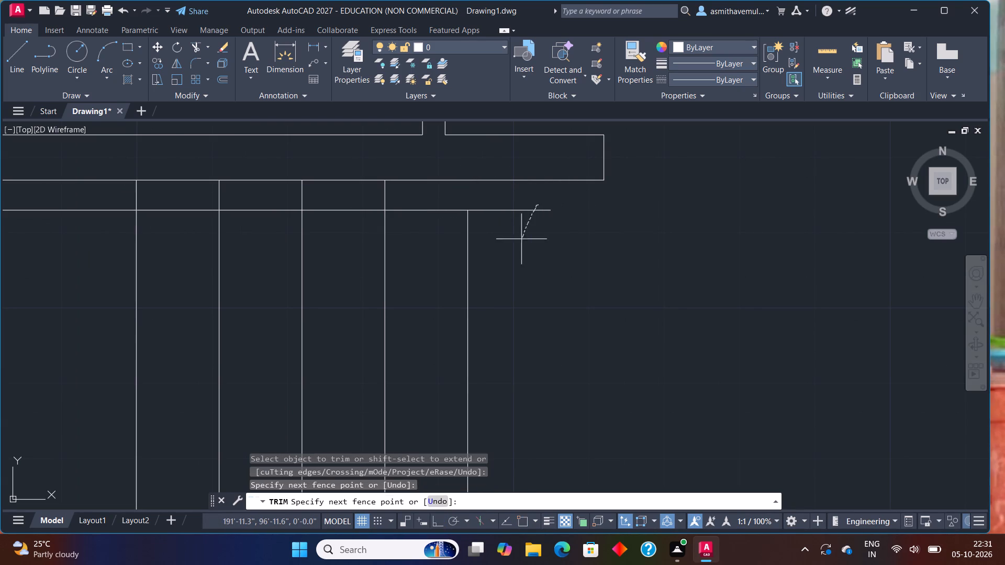
{"action": "left_click_drag", "start_coordinate": [520, 242], "coordinate": [519, 243]}
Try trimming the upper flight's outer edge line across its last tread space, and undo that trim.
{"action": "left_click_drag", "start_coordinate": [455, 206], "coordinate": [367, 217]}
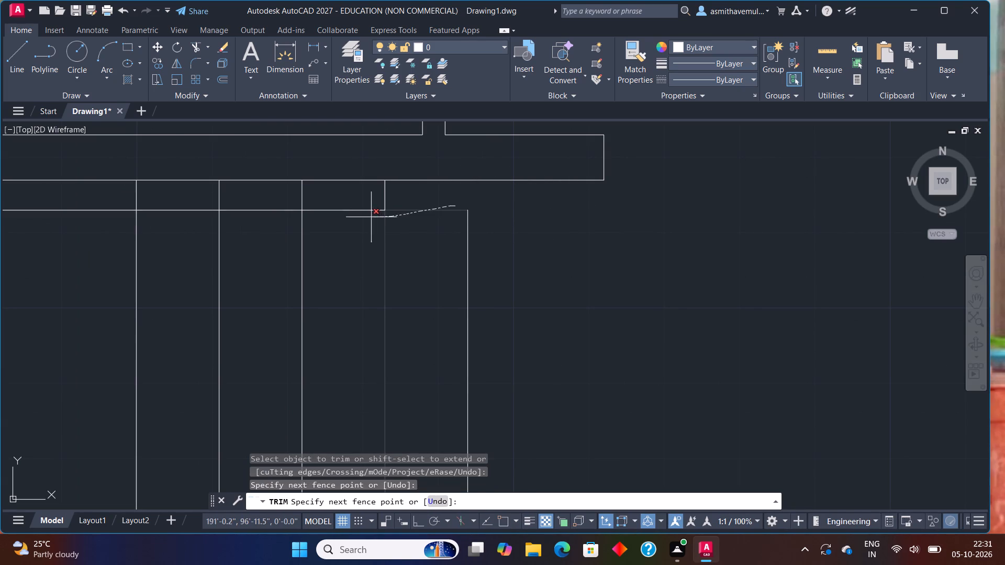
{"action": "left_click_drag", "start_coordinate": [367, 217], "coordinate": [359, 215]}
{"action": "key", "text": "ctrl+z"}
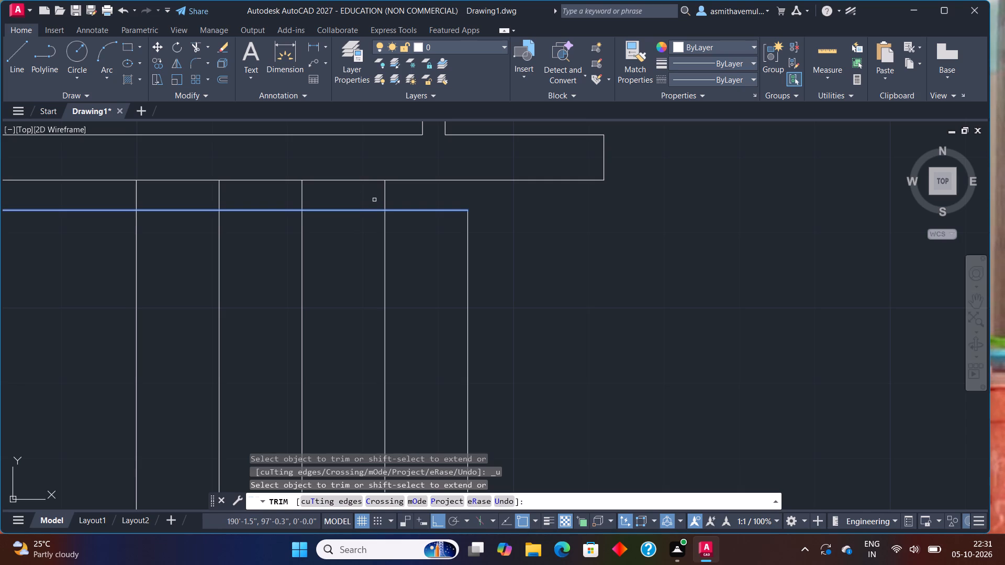
Trim the upper flight's remaining tread ends and the crossing lines at its left corner between the outer edge line and the wall.
{"action": "middle_click_drag", "start_coordinate": [425, 200], "coordinate": [532, 223]}
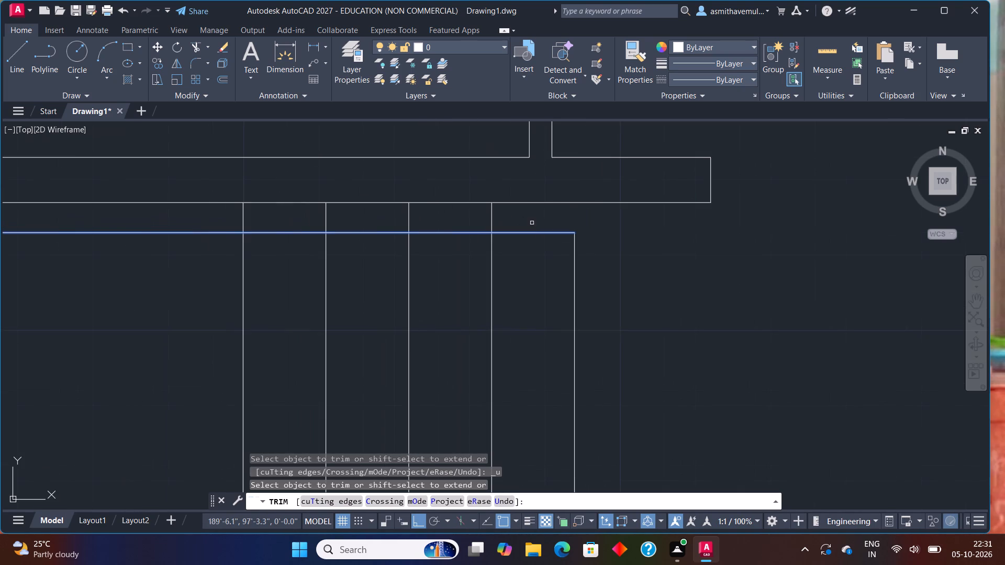
{"action": "left_click_drag", "start_coordinate": [533, 223], "coordinate": [382, 212]}
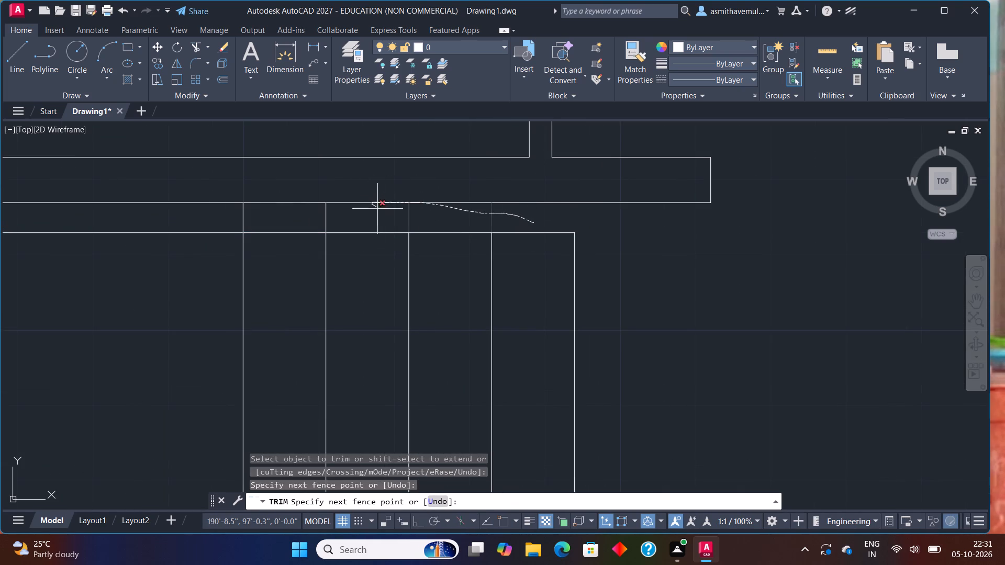
{"action": "left_click_drag", "start_coordinate": [382, 212], "coordinate": [383, 212]}
{"action": "left_click_drag", "start_coordinate": [433, 219], "coordinate": [288, 212]}
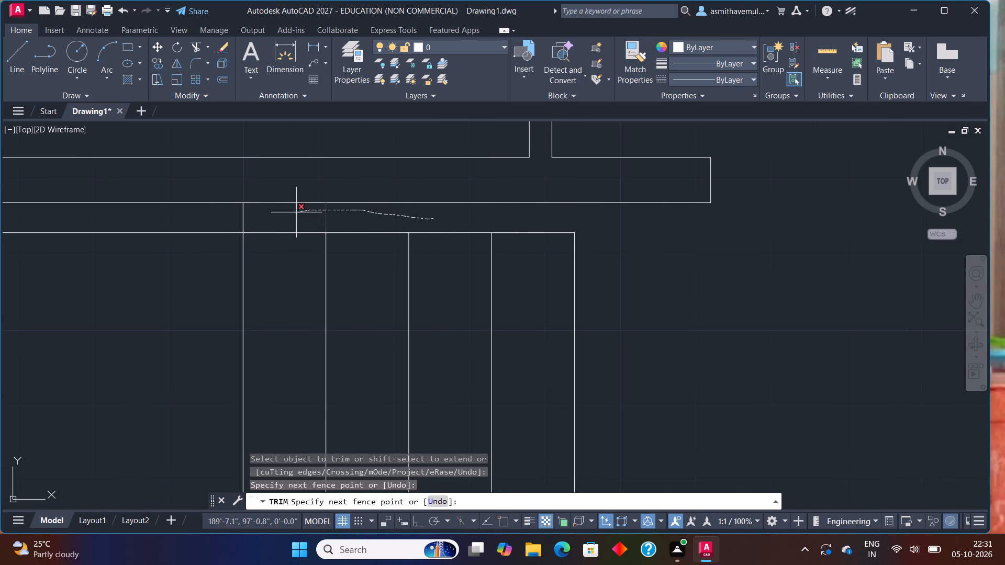
{"action": "left_click_drag", "start_coordinate": [288, 212], "coordinate": [222, 217]}
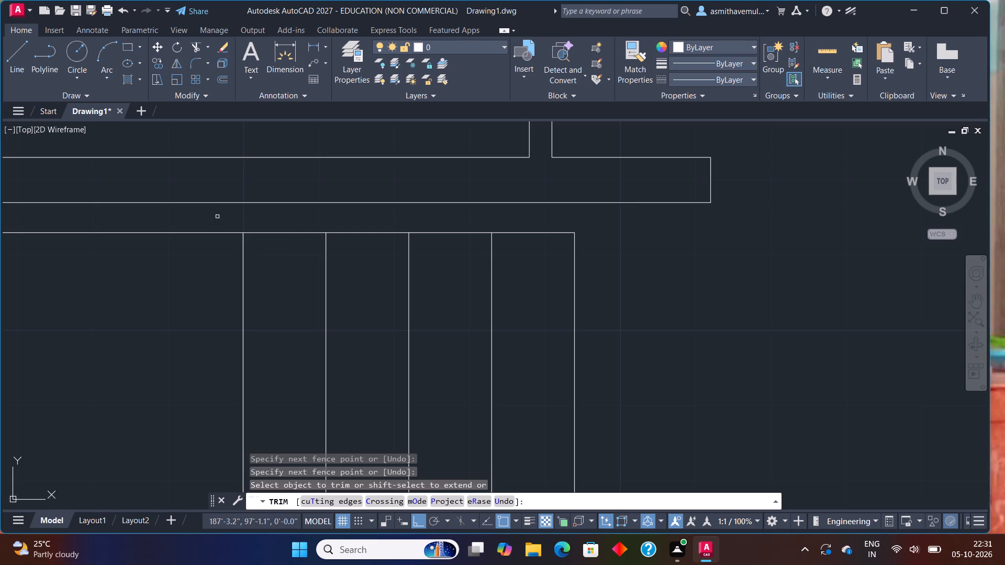
{"action": "middle_click_drag", "start_coordinate": [217, 216], "coordinate": [330, 238]}
{"action": "left_click_drag", "start_coordinate": [95, 241], "coordinate": [93, 240]}
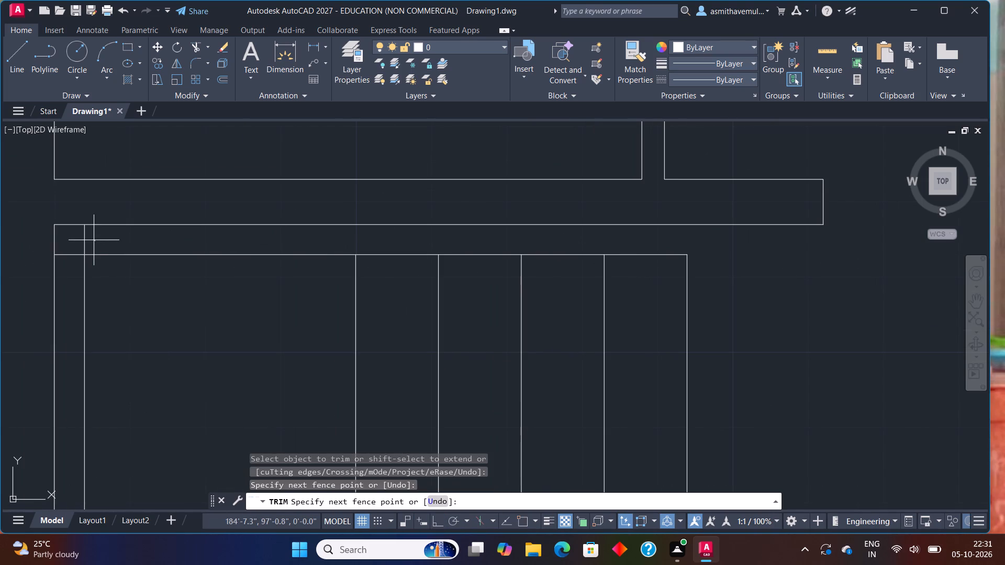
{"action": "left_click_drag", "start_coordinate": [93, 240], "coordinate": [69, 266]}
{"action": "scroll", "coordinate": [91, 263], "scroll_direction": "down", "scroll_amount": 2}
{"action": "scroll", "coordinate": [169, 301], "scroll_direction": "down", "scroll_amount": 1}
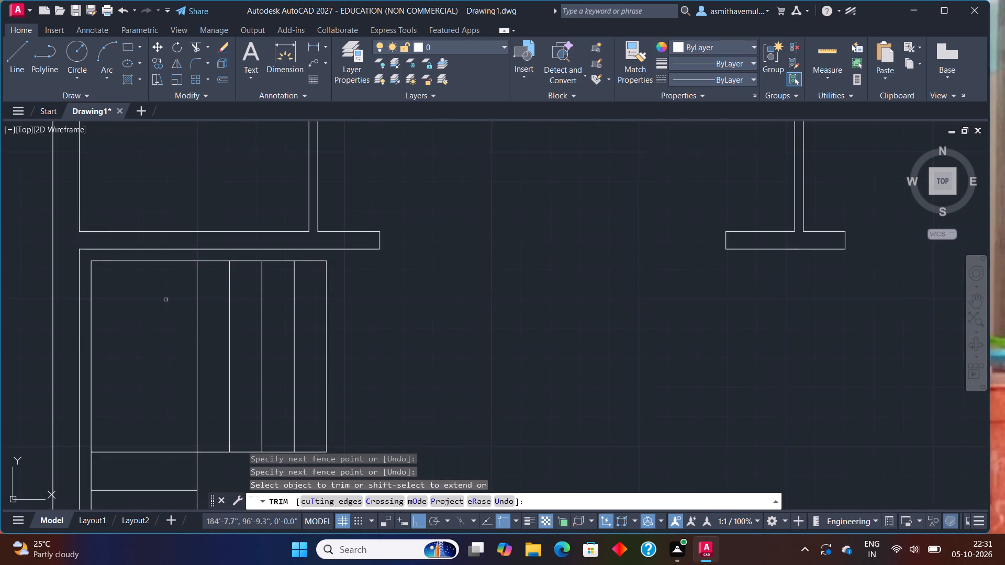
{"action": "middle_click_drag", "start_coordinate": [243, 406], "coordinate": [433, 263]}
{"action": "scroll", "coordinate": [452, 273], "scroll_direction": "down", "scroll_amount": 1}
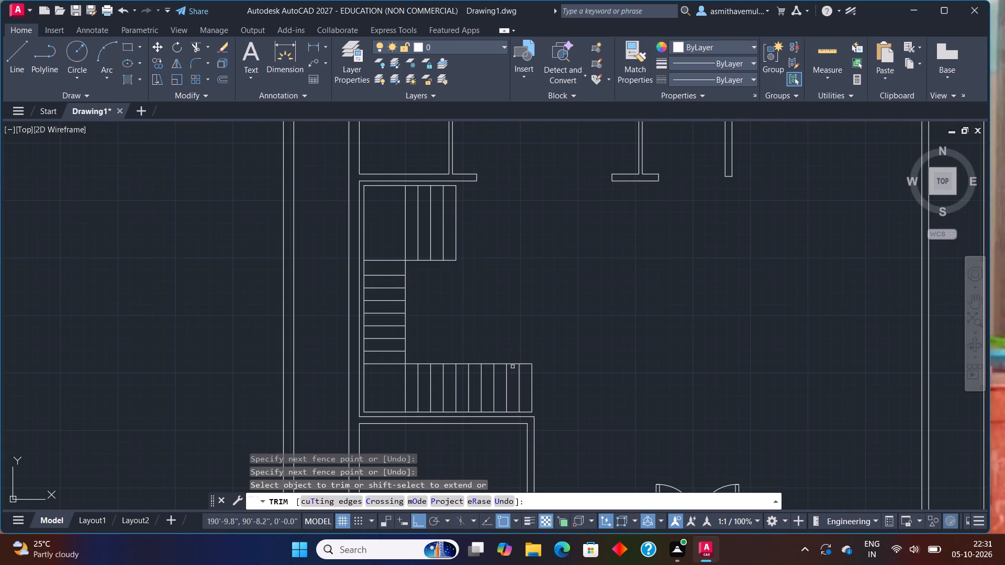
{"action": "scroll", "coordinate": [497, 239], "scroll_direction": "up", "scroll_amount": 1}
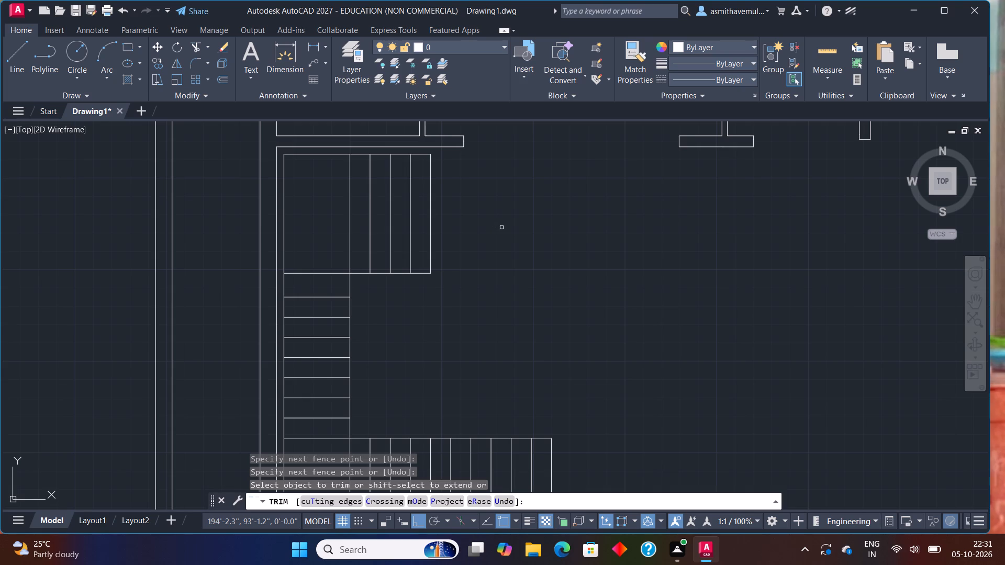
{"action": "key", "text": "Return"}
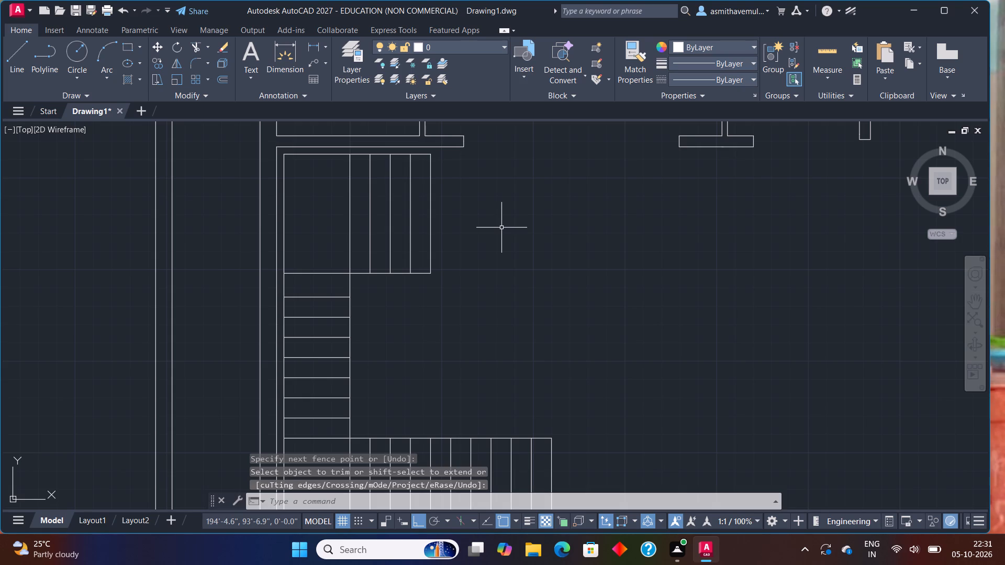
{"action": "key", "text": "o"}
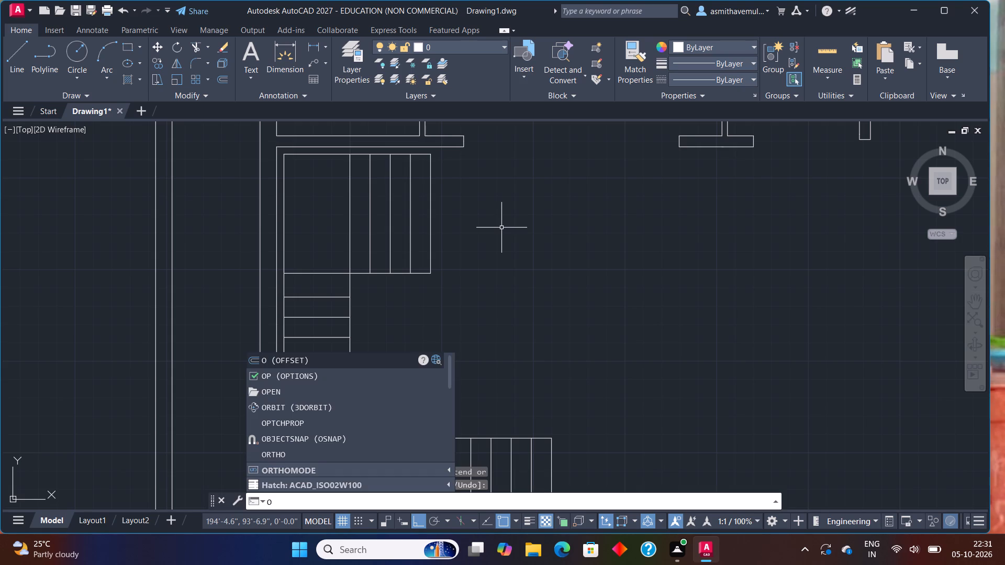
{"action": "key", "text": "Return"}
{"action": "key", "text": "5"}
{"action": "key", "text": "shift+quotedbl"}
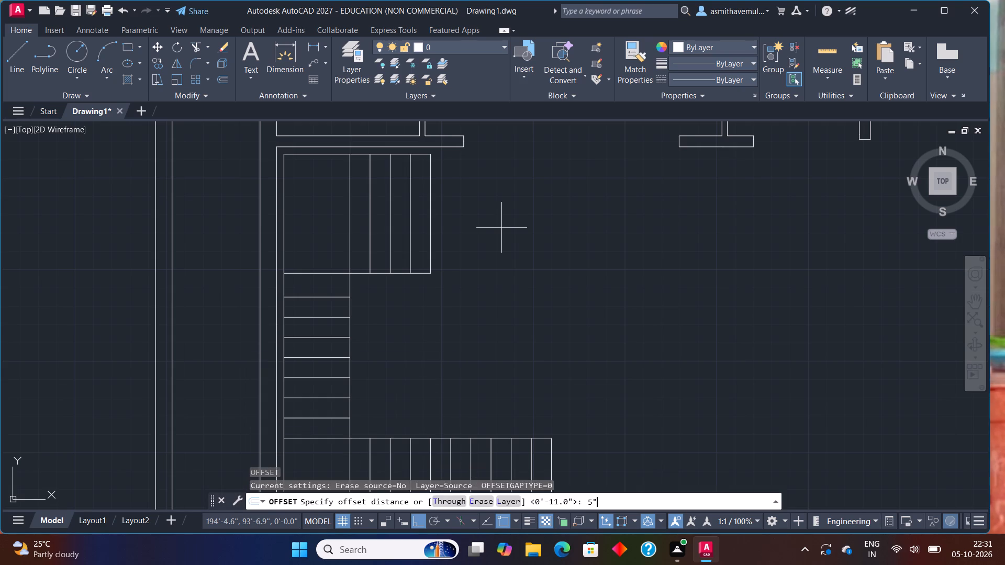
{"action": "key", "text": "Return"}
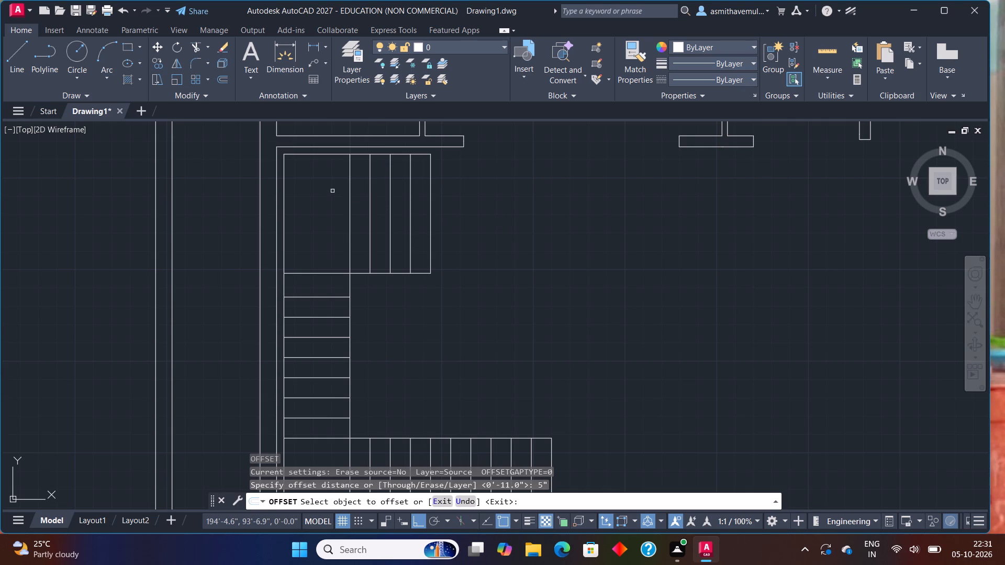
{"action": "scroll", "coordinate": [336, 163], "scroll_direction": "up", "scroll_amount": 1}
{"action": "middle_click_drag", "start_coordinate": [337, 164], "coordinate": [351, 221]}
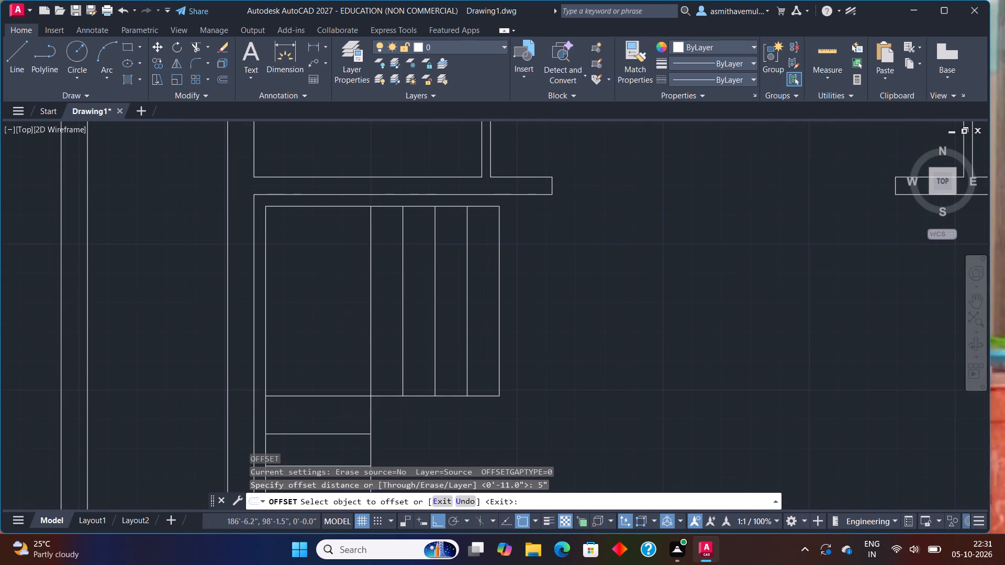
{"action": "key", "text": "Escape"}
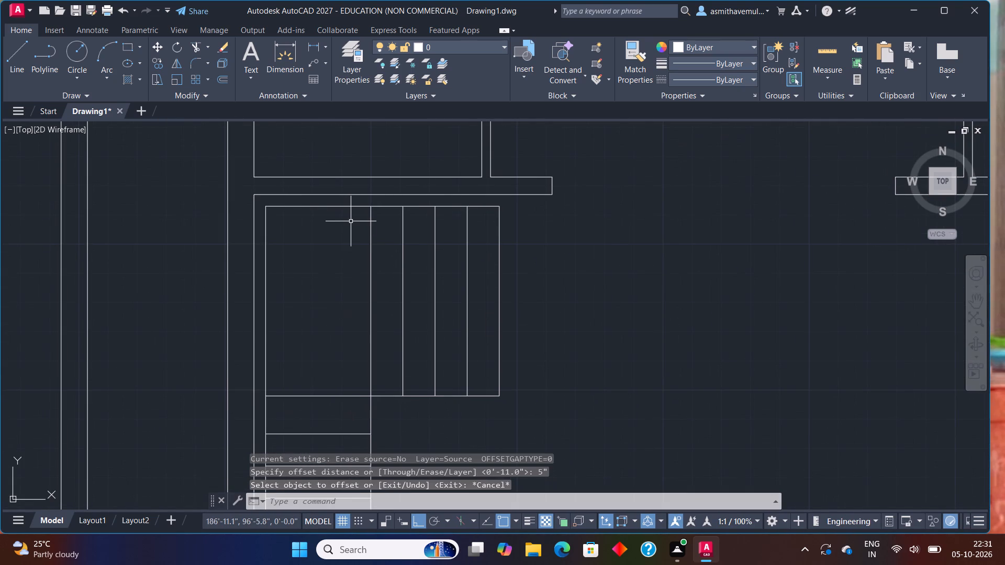
Offset the upper flight's outer edge line 2" inward, toward the treads.
{"action": "key", "text": "o"}
{"action": "key", "text": "Return"}
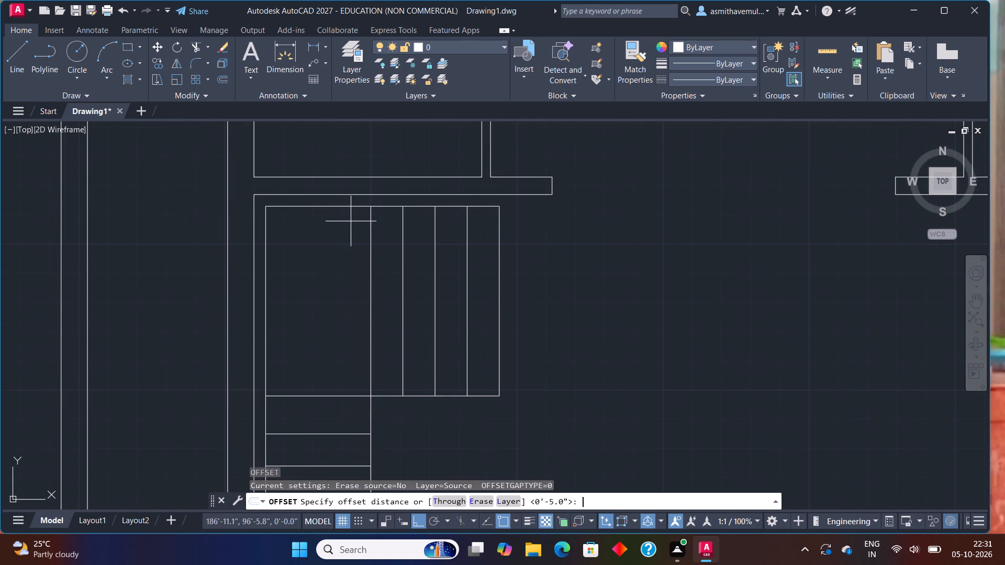
{"action": "key", "text": "2"}
{"action": "key", "text": "shift+quotedbl"}
{"action": "key", "text": "Return"}
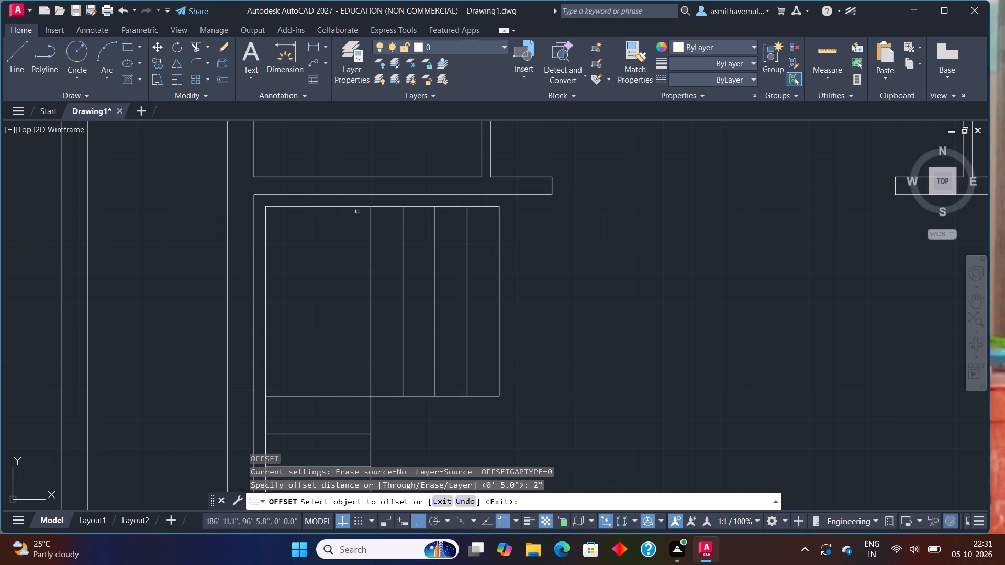
{"action": "left_click", "coordinate": [358, 208]}
{"action": "left_click", "coordinate": [365, 207]}
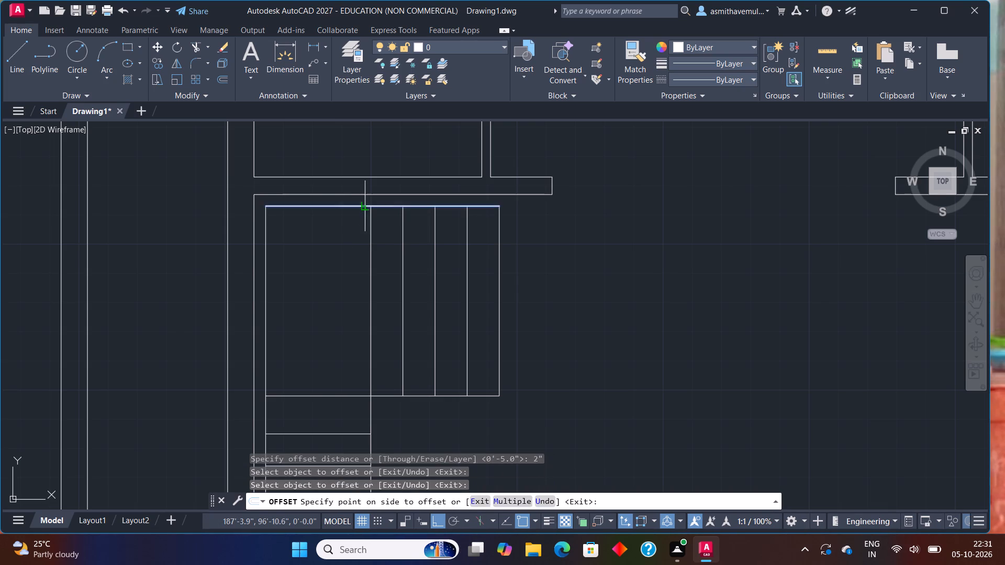
{"action": "left_click", "coordinate": [351, 265]}
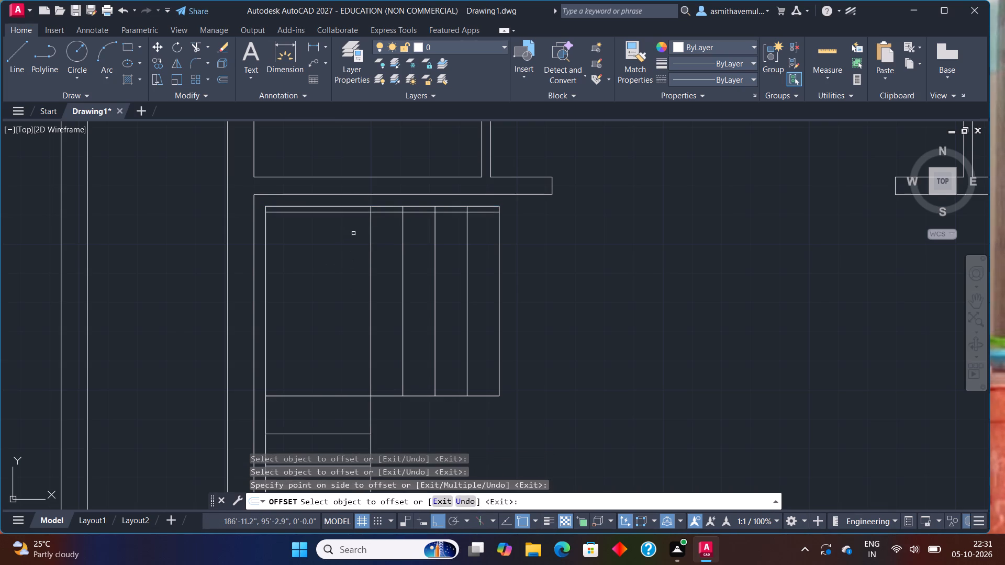
Add five more parallel lines across the upper flight, each offset 2" further inward from the previous one.
{"action": "left_click", "coordinate": [355, 212]}
{"action": "left_click", "coordinate": [352, 235]}
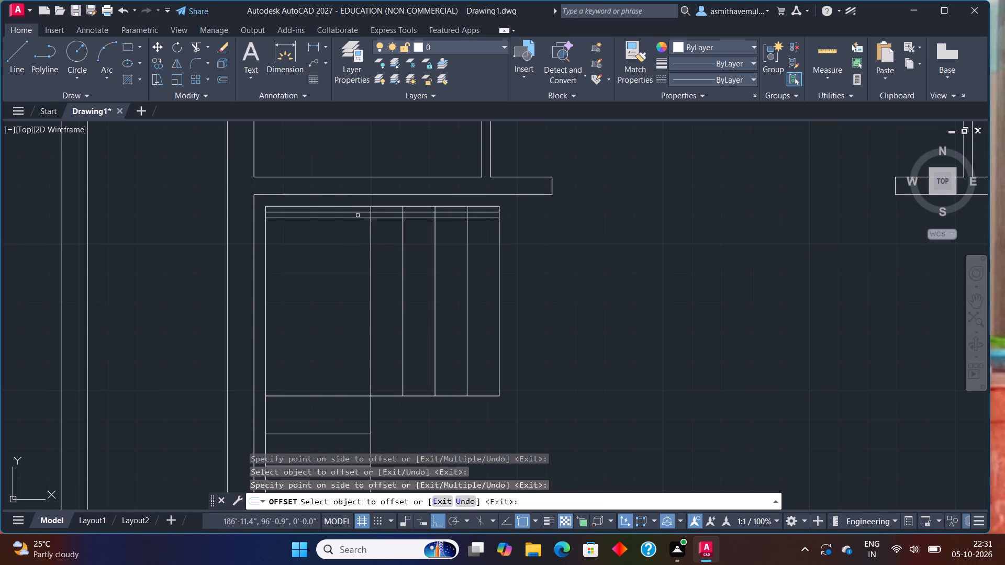
{"action": "left_click", "coordinate": [358, 219]}
{"action": "left_click", "coordinate": [351, 239]}
{"action": "left_click", "coordinate": [351, 224]}
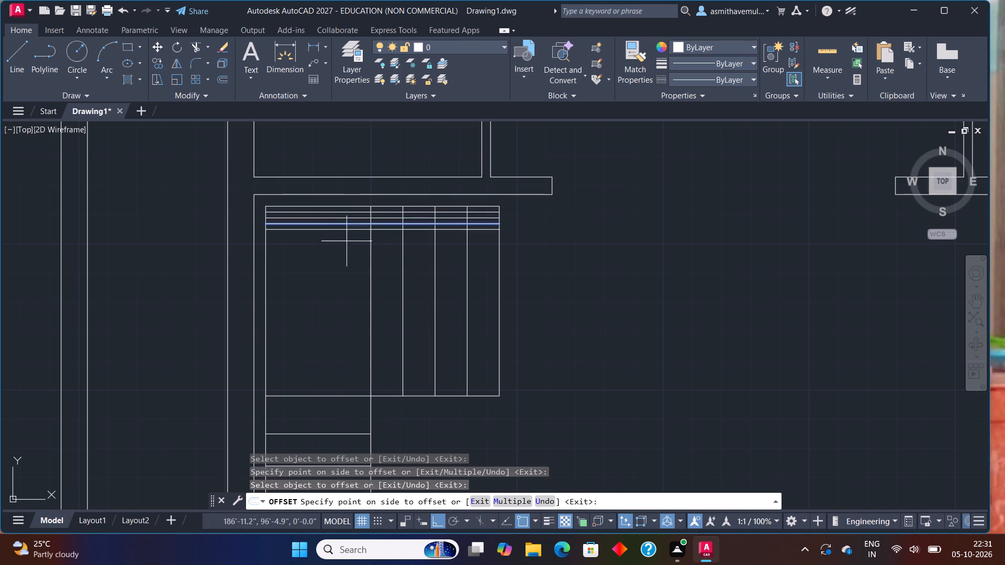
{"action": "left_click", "coordinate": [346, 250]}
{"action": "left_click", "coordinate": [351, 231]}
{"action": "left_click", "coordinate": [346, 261]}
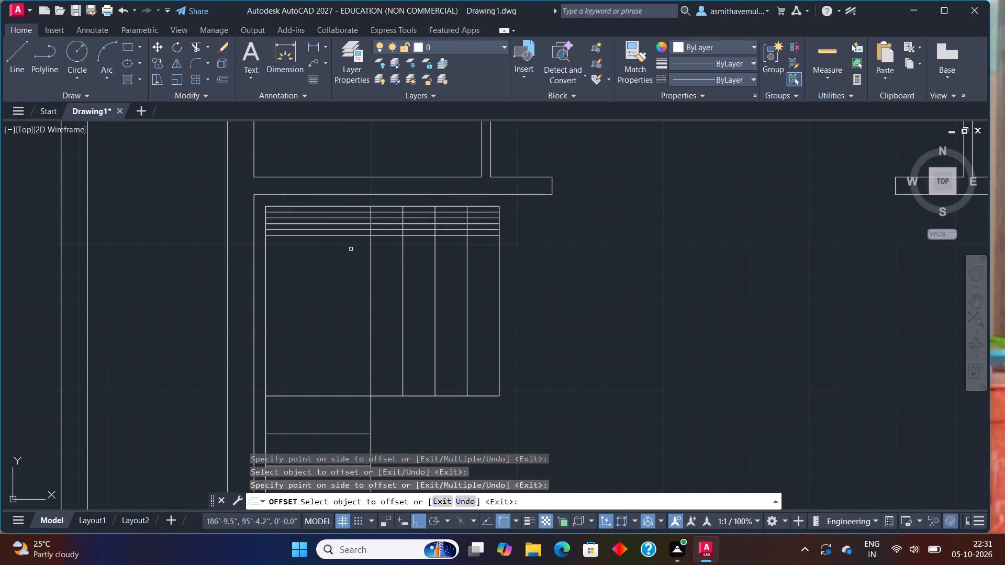
{"action": "left_click", "coordinate": [354, 238]}
{"action": "left_click", "coordinate": [349, 261]}
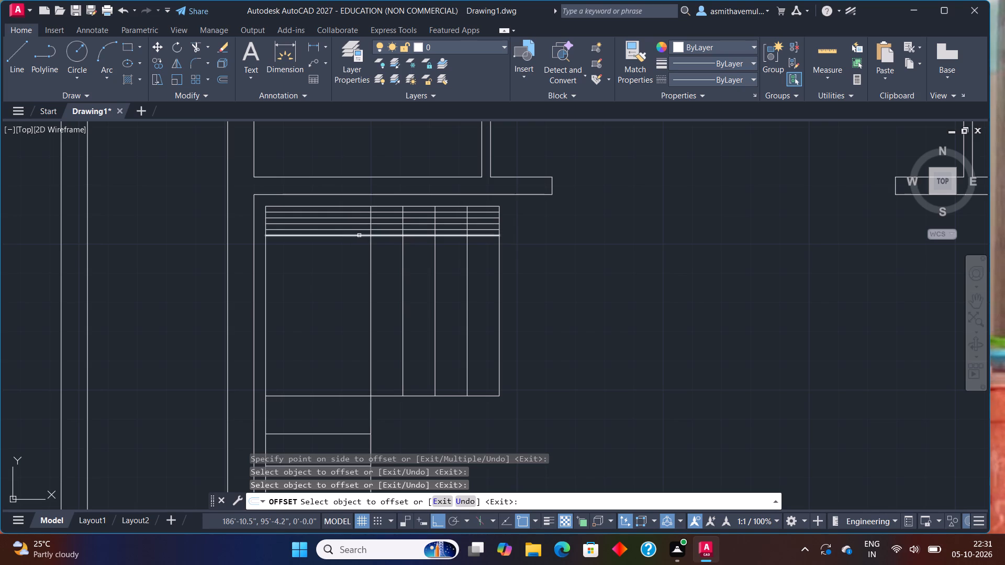
{"action": "left_click", "coordinate": [359, 235]}
{"action": "left_click", "coordinate": [356, 256]}
{"action": "scroll", "coordinate": [356, 256], "scroll_direction": "down", "scroll_amount": 2}
{"action": "middle_click_drag", "start_coordinate": [356, 255], "coordinate": [371, 227]}
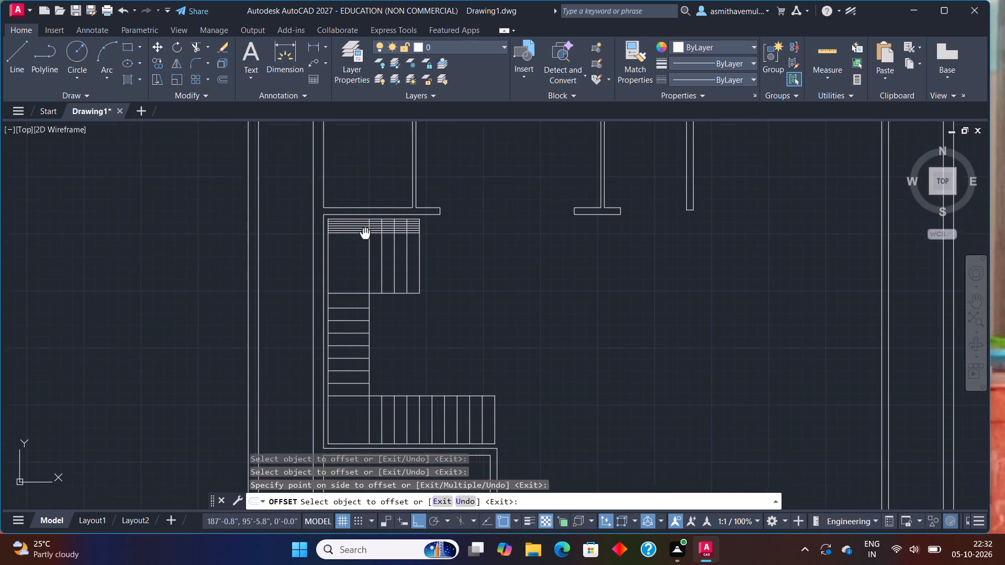
{"action": "middle_click_drag", "start_coordinate": [371, 227], "coordinate": [374, 223]}
{"action": "key", "text": "Escape"}
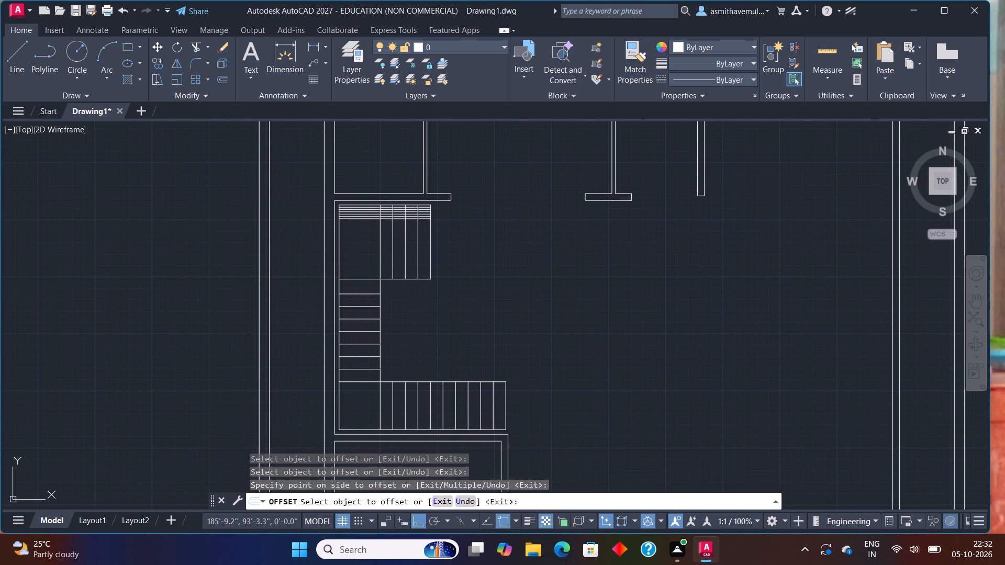
Trim segments of the closely spaced 2" lines and tread ends along the upper flight's wall-side edge, over its four treads.
{"action": "type", "text": "TRIM"}
{"action": "key", "text": "Return"}
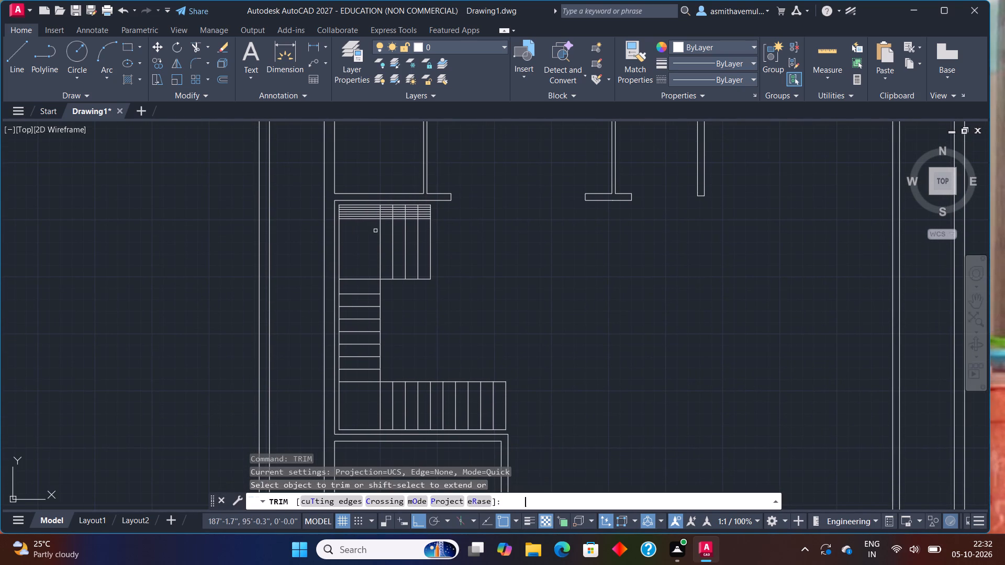
{"action": "scroll", "coordinate": [385, 221], "scroll_direction": "up", "scroll_amount": 2}
{"action": "middle_click_drag", "start_coordinate": [394, 210], "coordinate": [393, 227]}
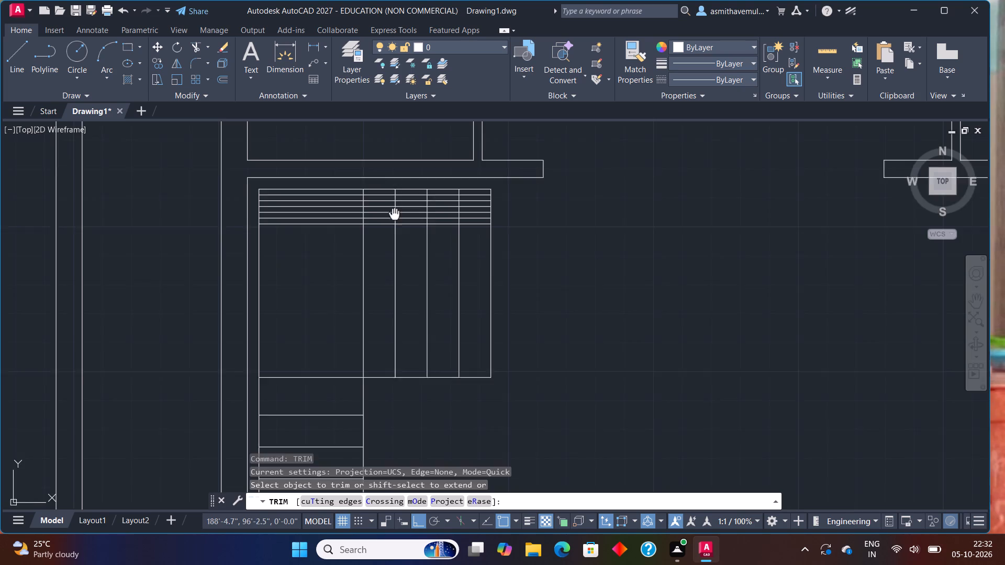
{"action": "middle_click_drag", "start_coordinate": [393, 227], "coordinate": [392, 241]}
{"action": "left_click_drag", "start_coordinate": [535, 241], "coordinate": [448, 226]}
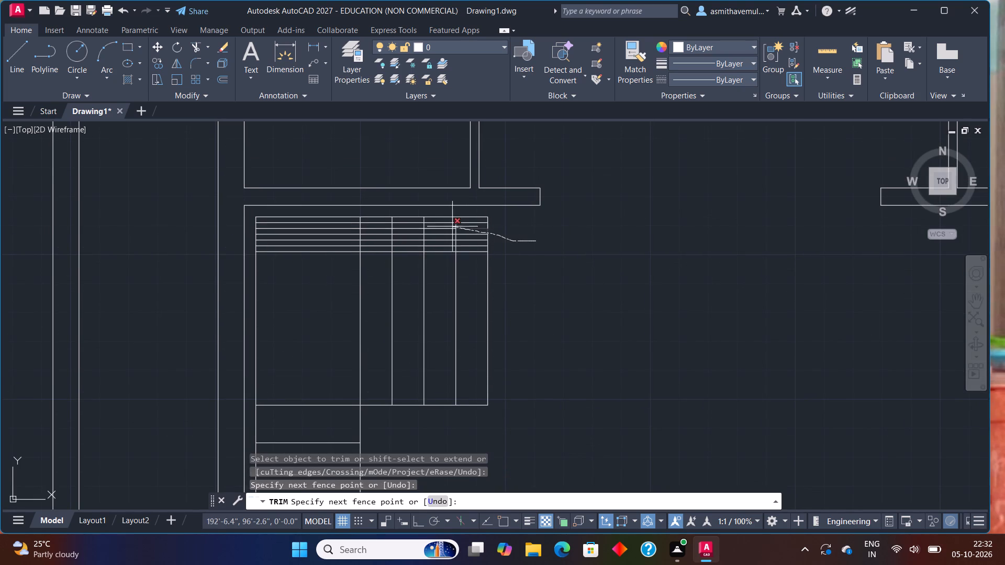
{"action": "left_click_drag", "start_coordinate": [448, 226], "coordinate": [477, 247]}
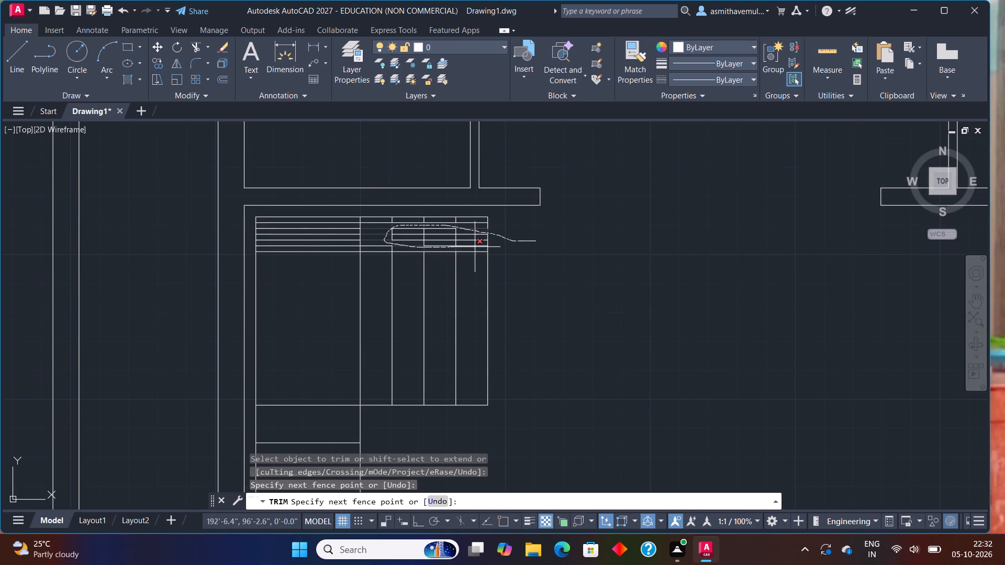
{"action": "left_click_drag", "start_coordinate": [477, 247], "coordinate": [483, 246]}
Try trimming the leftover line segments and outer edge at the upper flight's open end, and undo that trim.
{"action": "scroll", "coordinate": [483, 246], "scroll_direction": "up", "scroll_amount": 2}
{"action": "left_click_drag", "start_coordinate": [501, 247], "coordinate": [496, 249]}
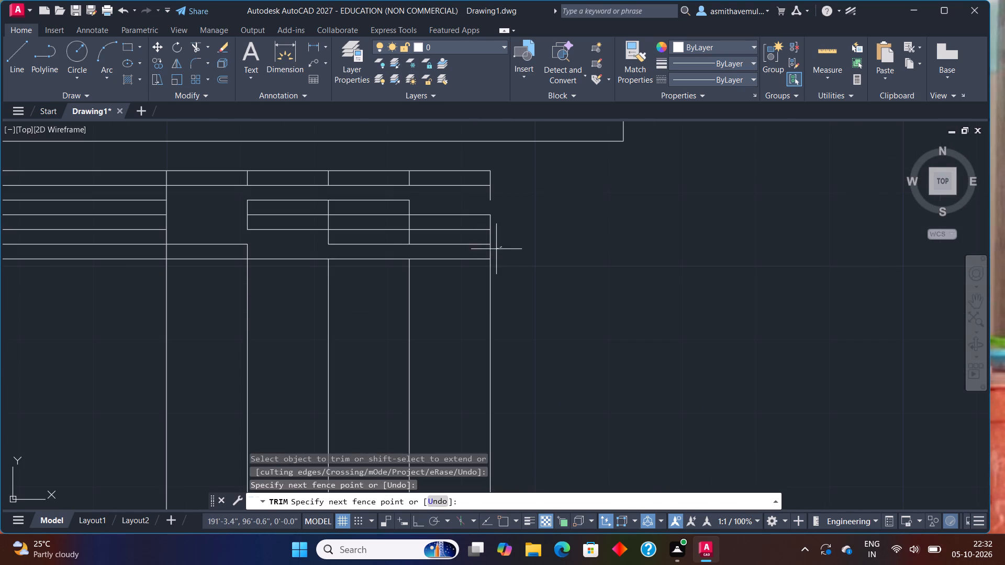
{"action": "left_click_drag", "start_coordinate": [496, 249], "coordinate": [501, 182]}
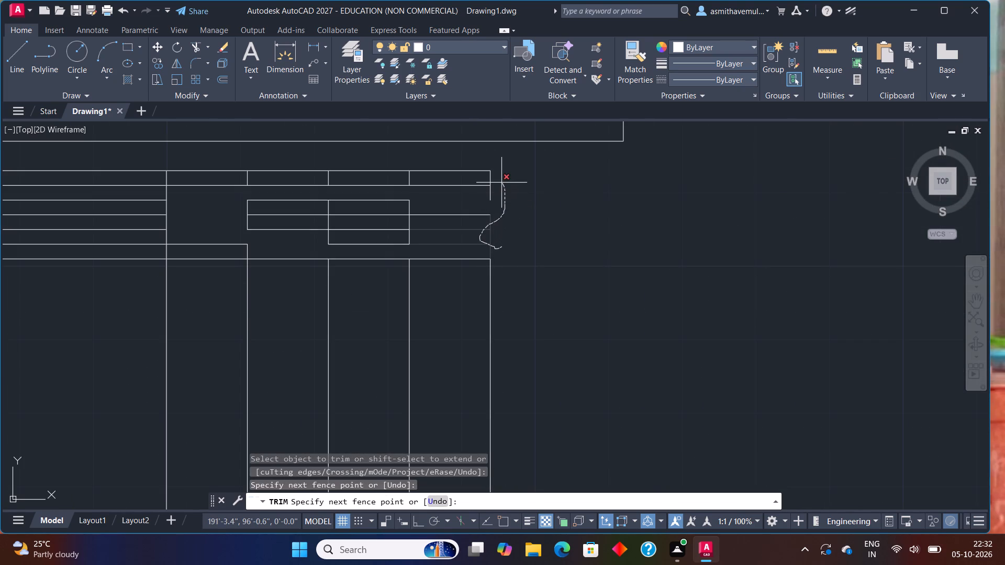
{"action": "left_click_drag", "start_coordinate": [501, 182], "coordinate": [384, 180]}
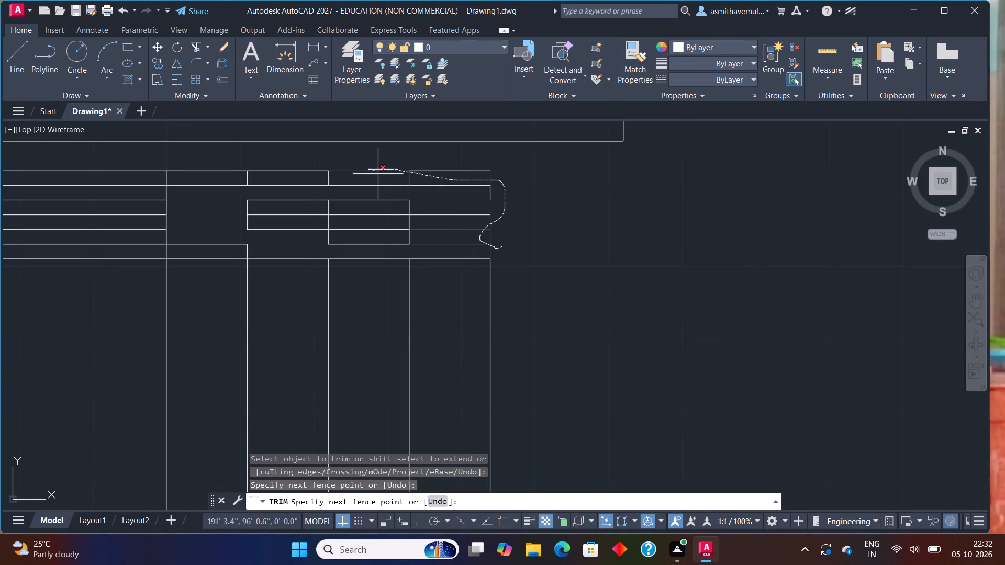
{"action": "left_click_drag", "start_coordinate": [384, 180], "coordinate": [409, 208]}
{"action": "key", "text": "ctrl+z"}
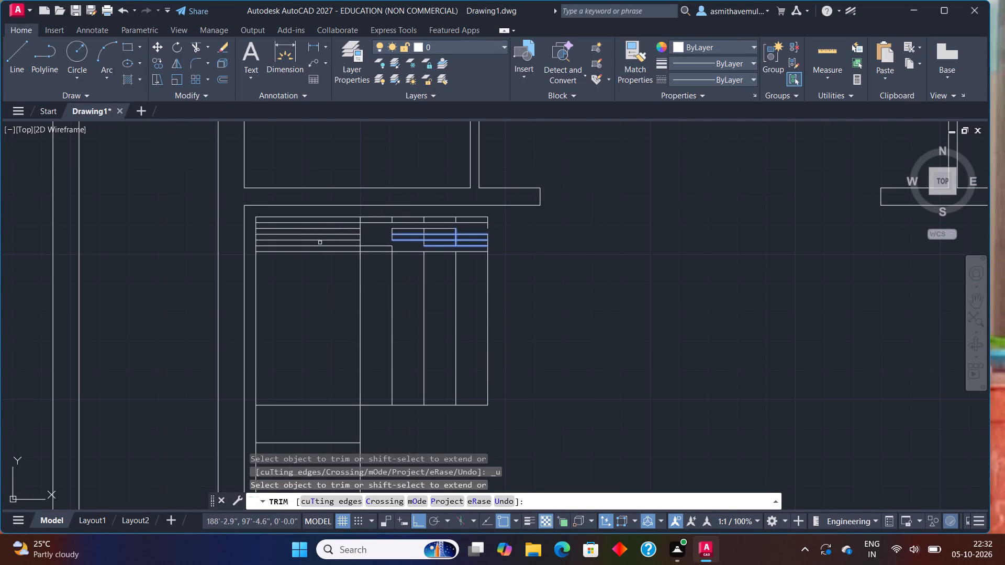
Trim the closely spaced lines across the upper flight's corner landing and first tread, between the outermost and innermost lines.
{"action": "scroll", "coordinate": [320, 245], "scroll_direction": "up", "scroll_amount": 1}
{"action": "middle_click_drag", "start_coordinate": [319, 245], "coordinate": [317, 280]}
{"action": "scroll", "coordinate": [317, 280], "scroll_direction": "up", "scroll_amount": 2}
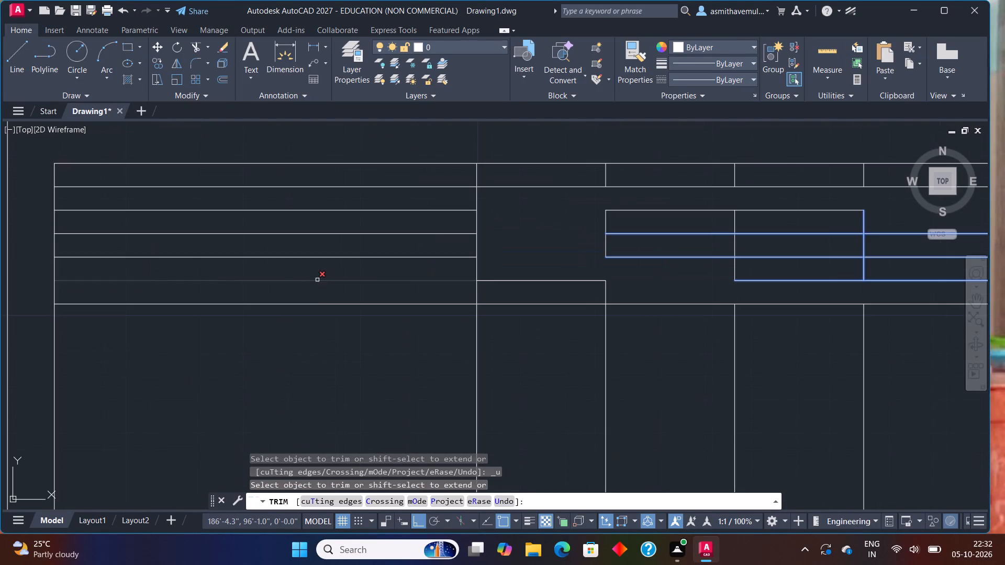
{"action": "left_click_drag", "start_coordinate": [318, 286], "coordinate": [386, 182]}
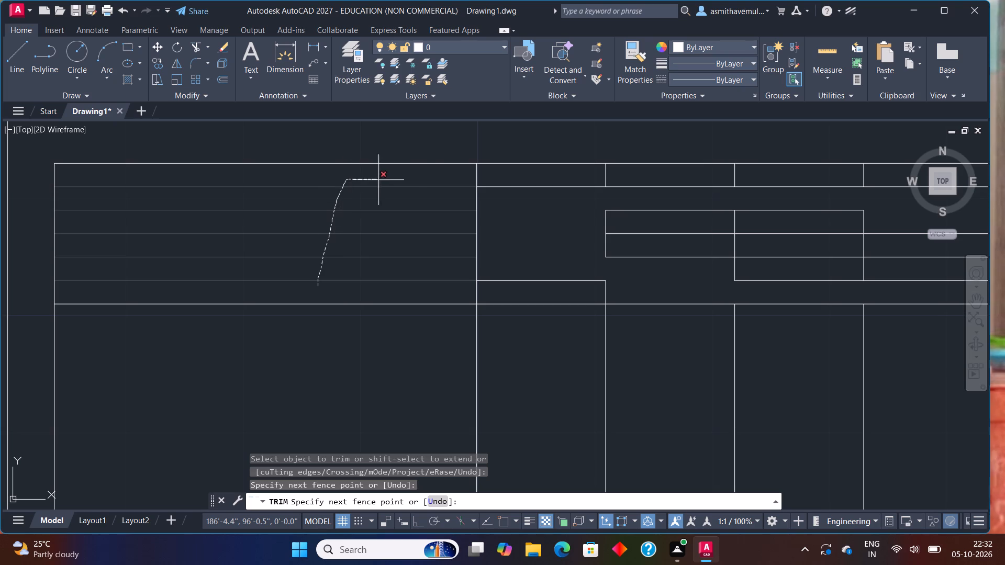
{"action": "left_click_drag", "start_coordinate": [386, 182], "coordinate": [454, 253]}
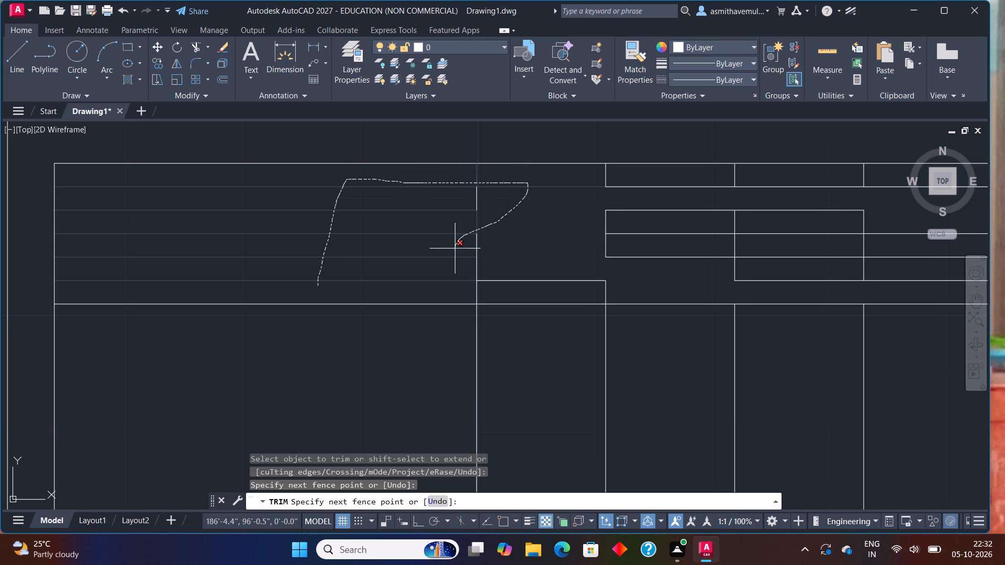
{"action": "left_click_drag", "start_coordinate": [454, 253], "coordinate": [634, 294]}
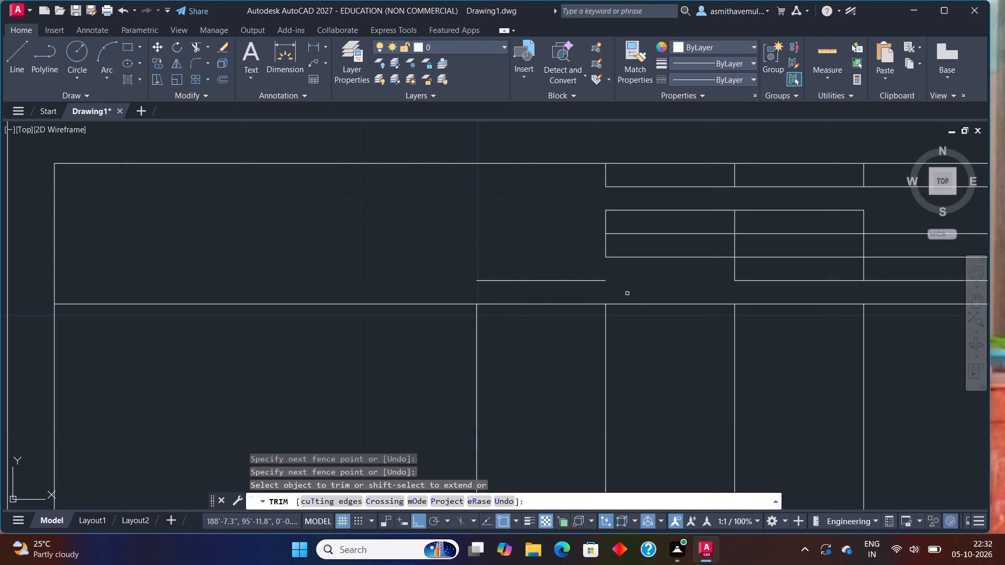
{"action": "left_click_drag", "start_coordinate": [586, 292], "coordinate": [588, 252]}
Trim the leftover line fragments and tread ends above the upper flight's second and third treads.
{"action": "left_click_drag", "start_coordinate": [629, 176], "coordinate": [612, 172]}
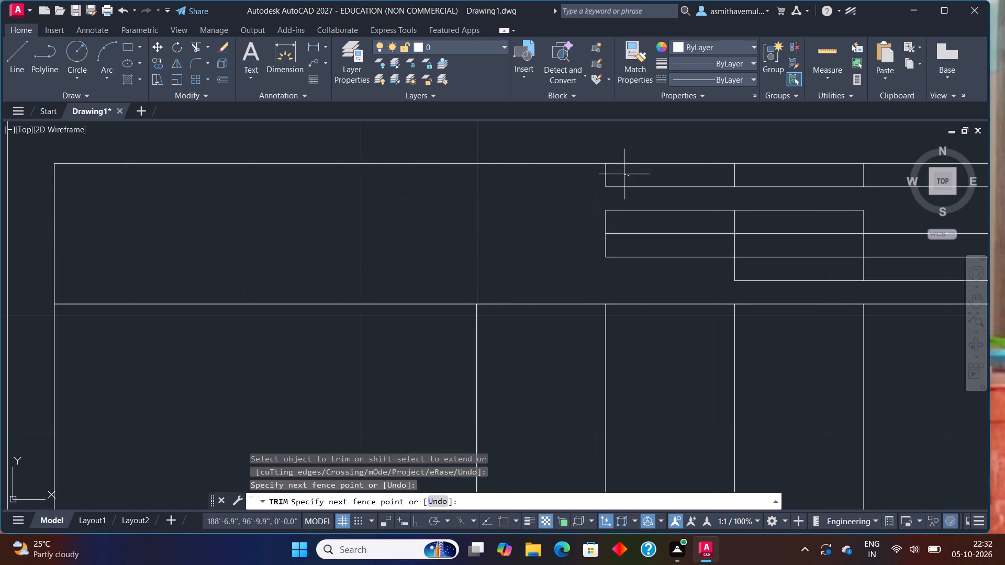
{"action": "left_click_drag", "start_coordinate": [612, 172], "coordinate": [674, 235]}
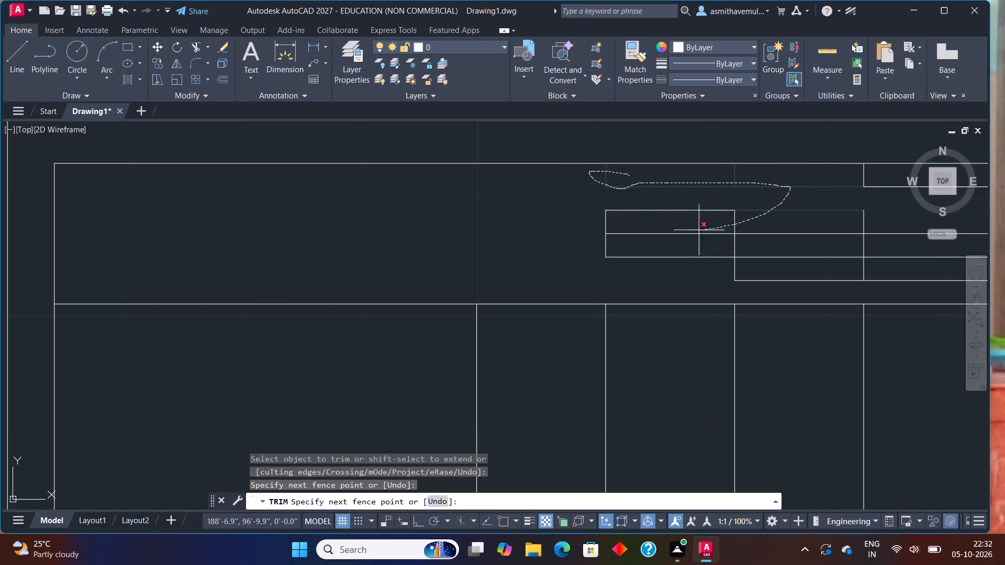
{"action": "left_click_drag", "start_coordinate": [674, 235], "coordinate": [611, 217]}
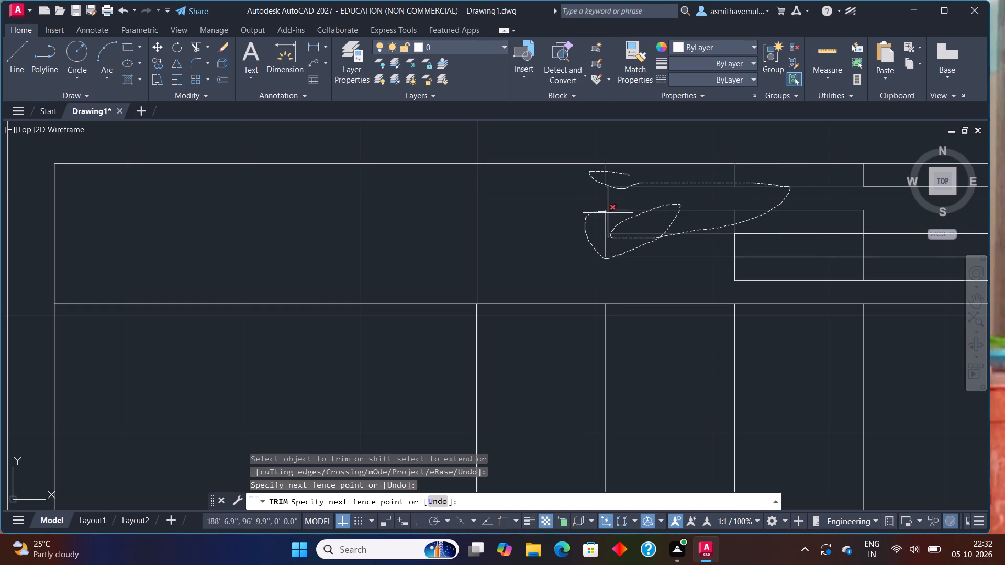
{"action": "left_click_drag", "start_coordinate": [611, 217], "coordinate": [782, 252]}
Trim the remaining line fragments above the upper flight's last two treads, including the two isolated tread-end stubs.
{"action": "scroll", "coordinate": [782, 251], "scroll_direction": "down", "scroll_amount": 1}
{"action": "middle_click_drag", "start_coordinate": [777, 247], "coordinate": [769, 246]}
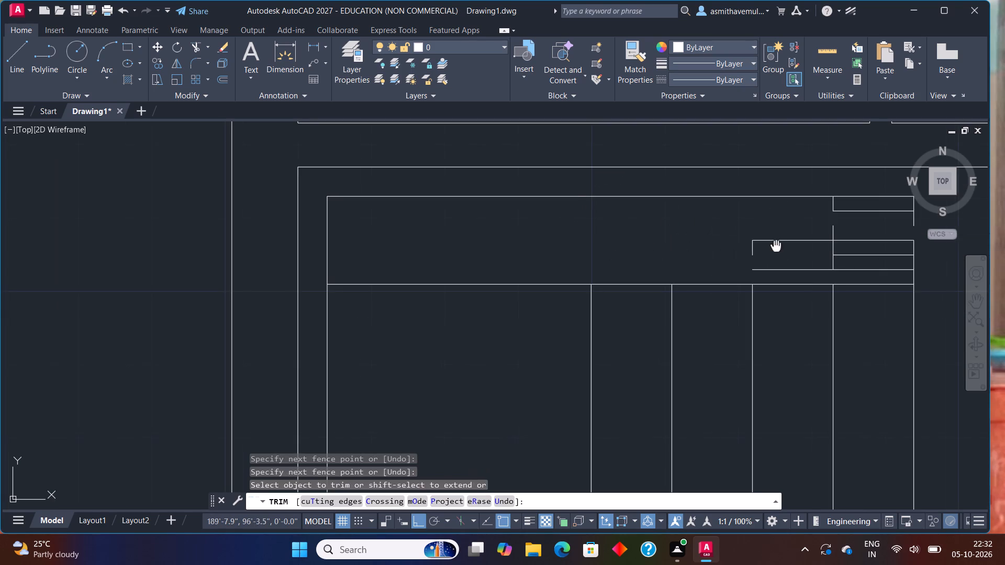
{"action": "middle_click_drag", "start_coordinate": [769, 246], "coordinate": [449, 242]}
{"action": "scroll", "coordinate": [449, 242], "scroll_direction": "down", "scroll_amount": 1}
{"action": "scroll", "coordinate": [505, 216], "scroll_direction": "up", "scroll_amount": 1}
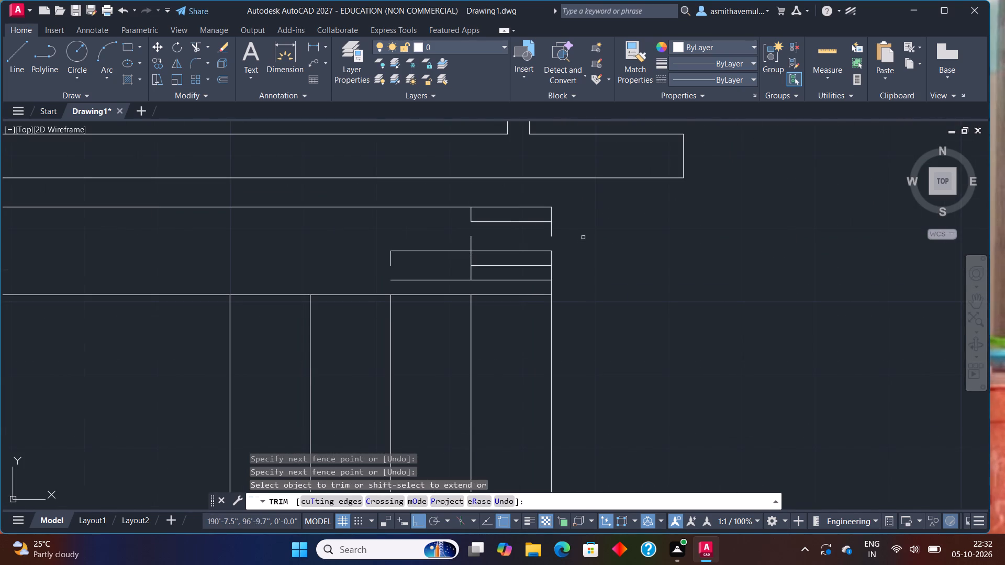
{"action": "left_click_drag", "start_coordinate": [584, 236], "coordinate": [397, 252]}
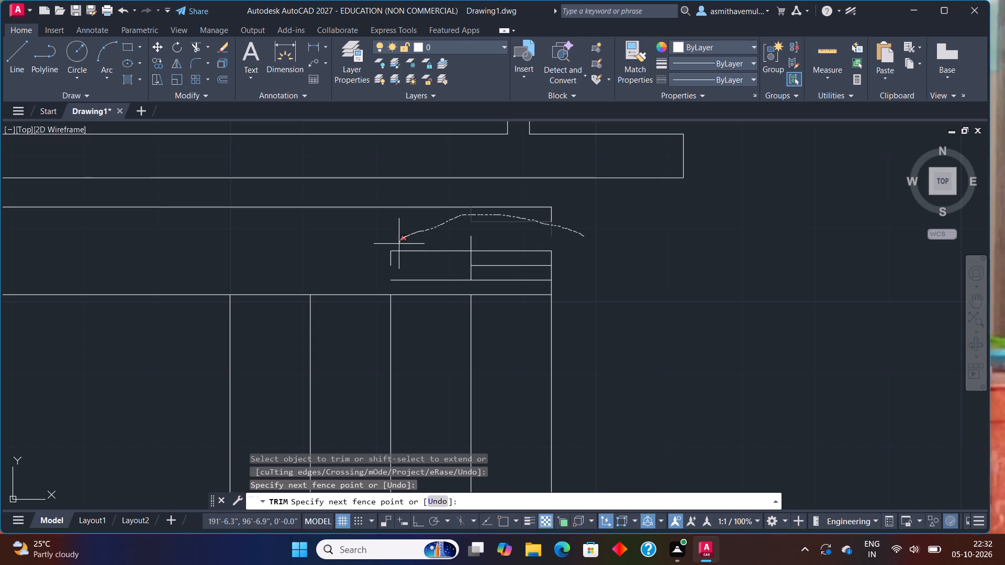
{"action": "left_click_drag", "start_coordinate": [397, 252], "coordinate": [565, 281]}
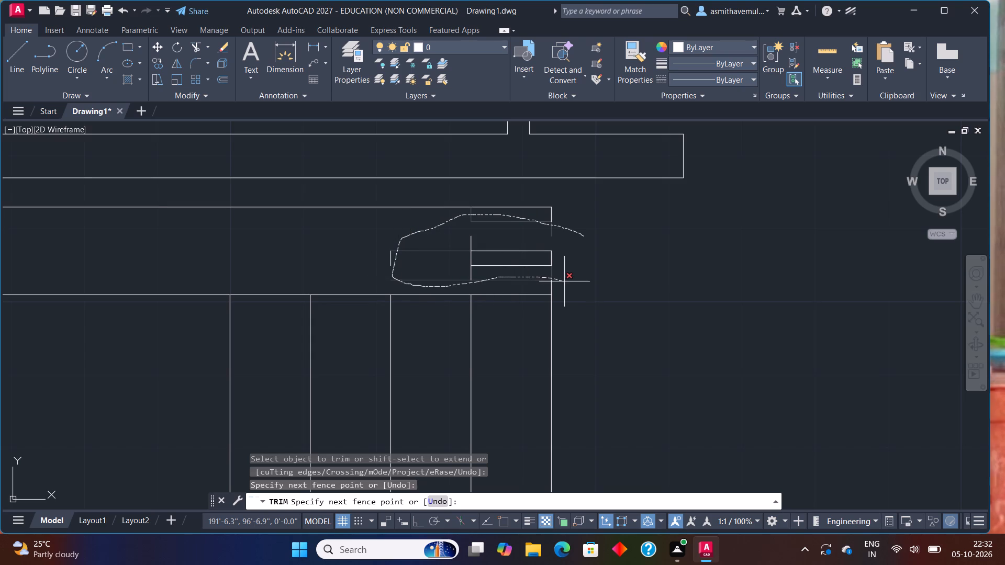
{"action": "left_click_drag", "start_coordinate": [565, 281], "coordinate": [498, 264]}
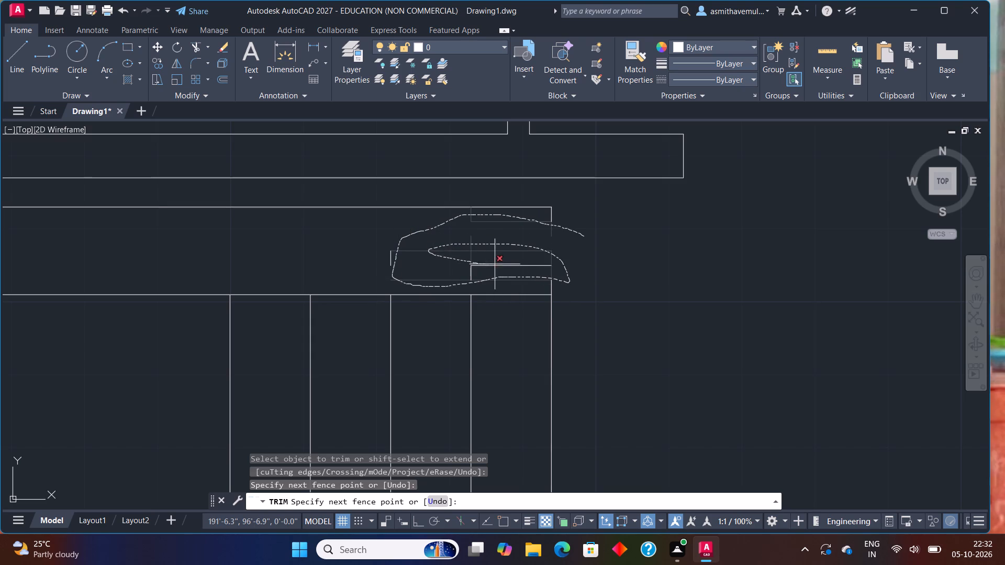
{"action": "left_click_drag", "start_coordinate": [498, 264], "coordinate": [499, 264]}
{"action": "left_click_drag", "start_coordinate": [500, 272], "coordinate": [452, 250]}
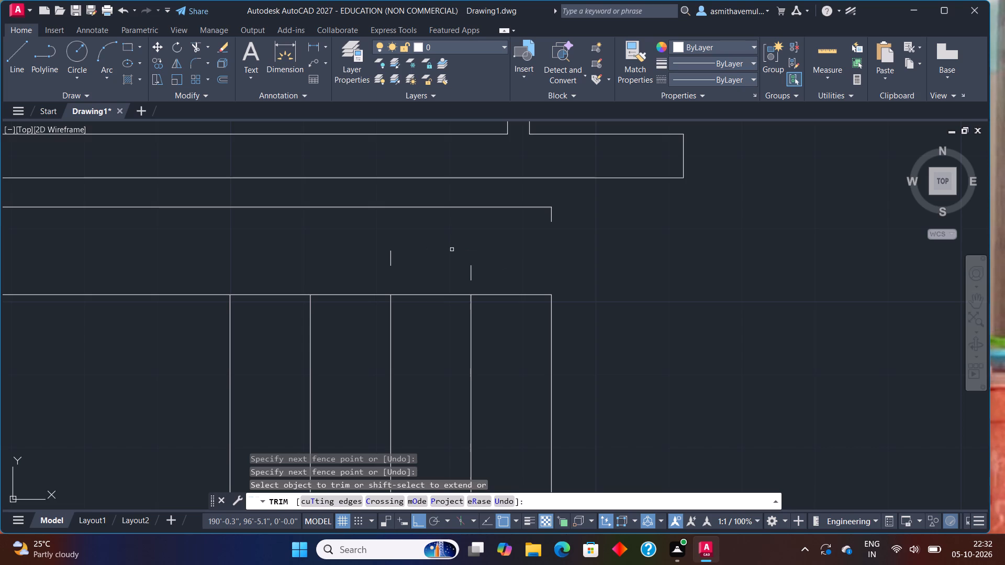
{"action": "left_click", "coordinate": [471, 267]}
{"action": "left_click", "coordinate": [389, 261]}
Trim away the upper flight's outermost line nearest the wall and the short vertical stubs at both its ends.
{"action": "scroll", "coordinate": [344, 262], "scroll_direction": "down", "scroll_amount": 2}
{"action": "middle_click_drag", "start_coordinate": [340, 261], "coordinate": [354, 256]}
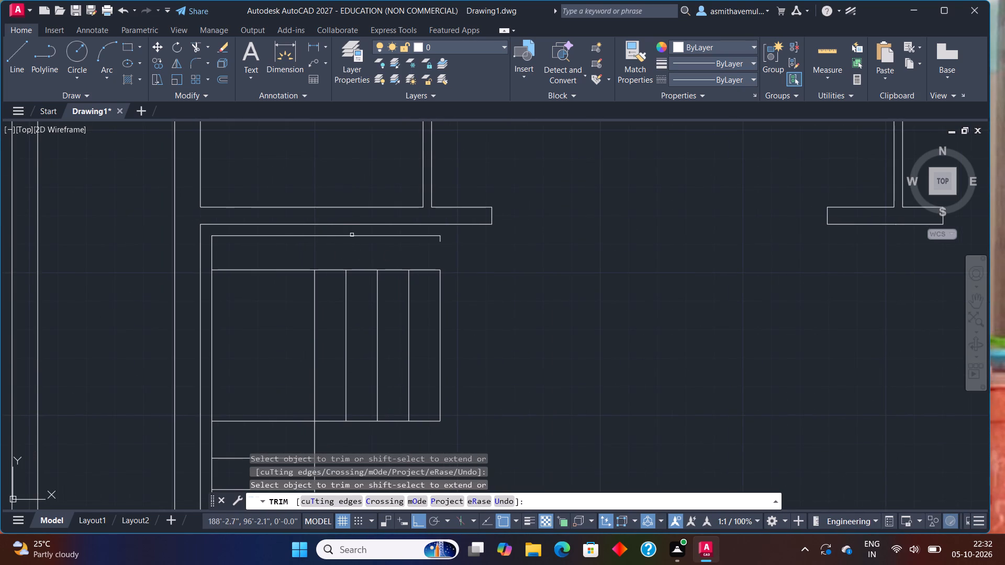
{"action": "left_click", "coordinate": [352, 235]}
{"action": "left_click", "coordinate": [213, 251]}
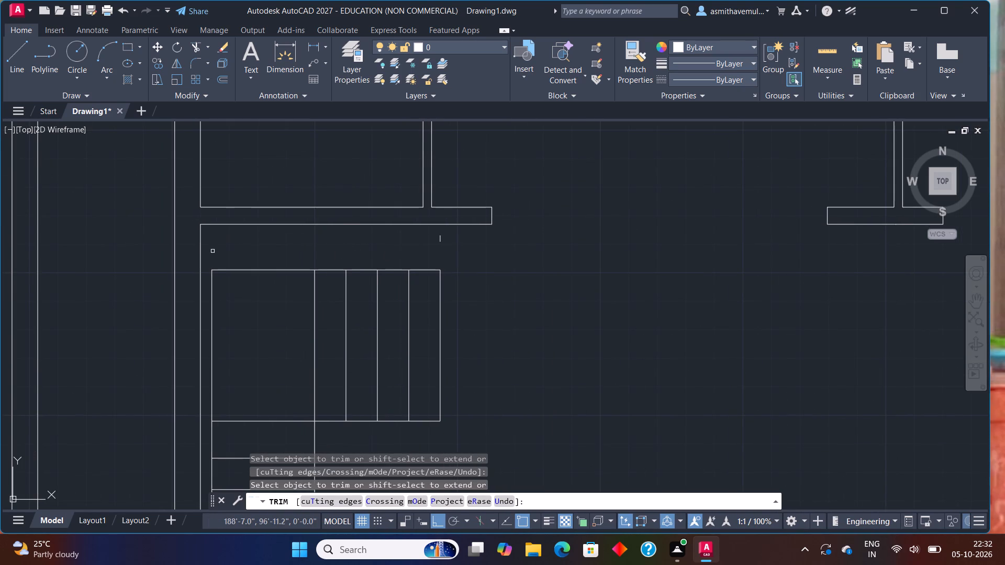
{"action": "left_click", "coordinate": [440, 240]}
{"action": "scroll", "coordinate": [440, 243], "scroll_direction": "down", "scroll_amount": 1}
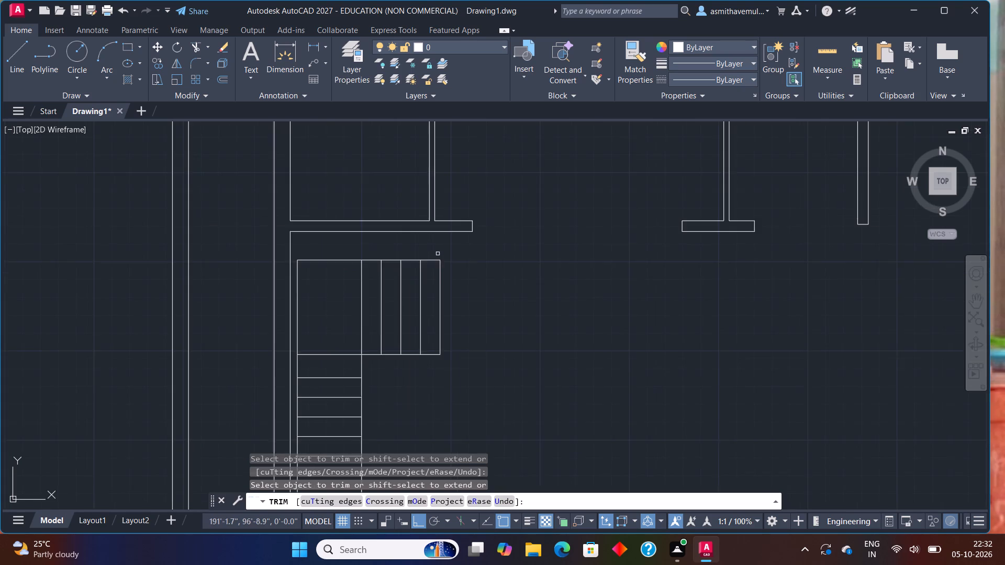
{"action": "scroll", "coordinate": [445, 313], "scroll_direction": "down", "scroll_amount": 2}
{"action": "middle_click_drag", "start_coordinate": [450, 397], "coordinate": [471, 328]}
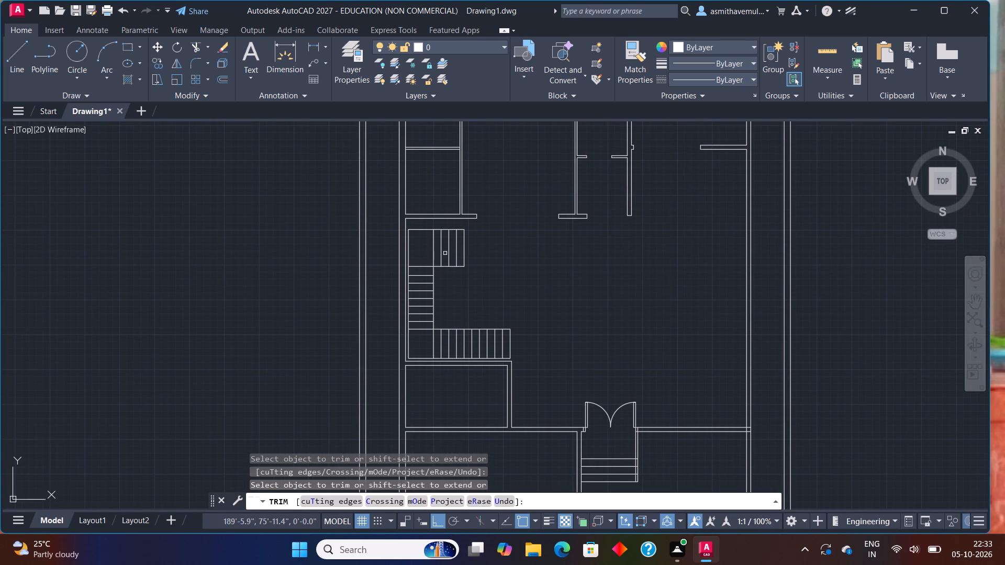
{"action": "key", "text": "Escape"}
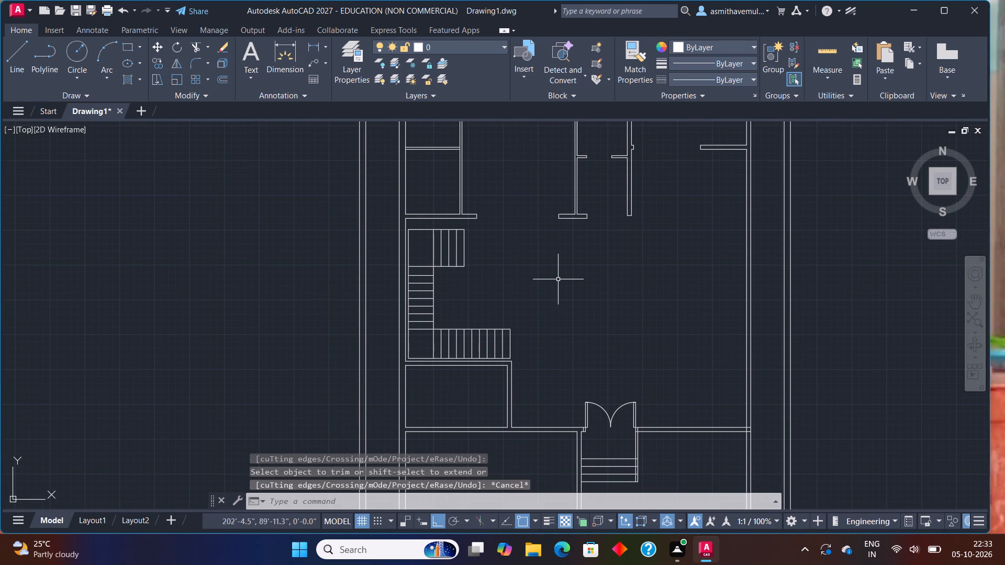
Draw a rectangle 3' long and 9" wide in the empty space east of the floor plan.
{"action": "scroll", "coordinate": [555, 289], "scroll_direction": "down", "scroll_amount": 1}
{"action": "middle_click_drag", "start_coordinate": [566, 345], "coordinate": [576, 287]}
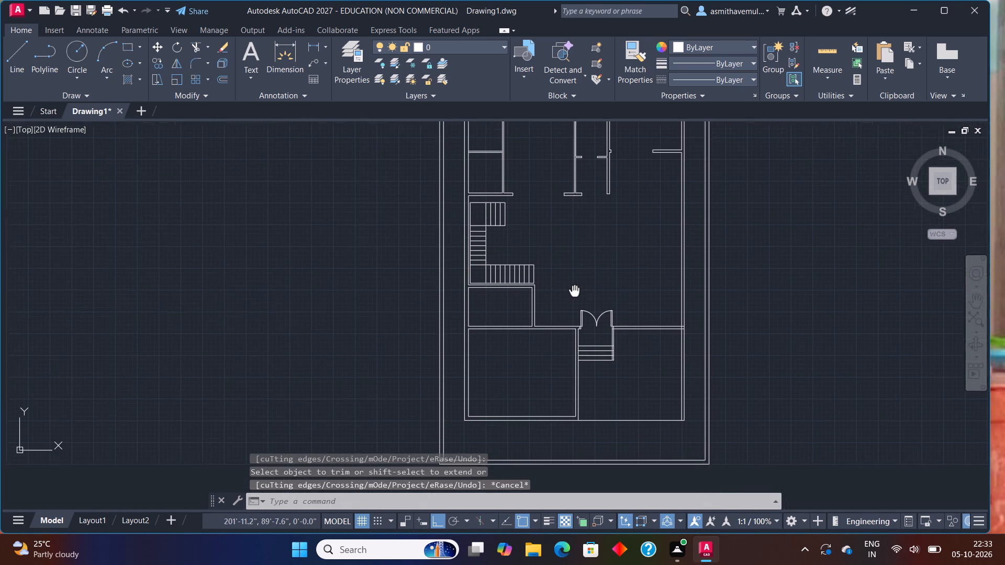
{"action": "middle_click_drag", "start_coordinate": [576, 287], "coordinate": [580, 278]}
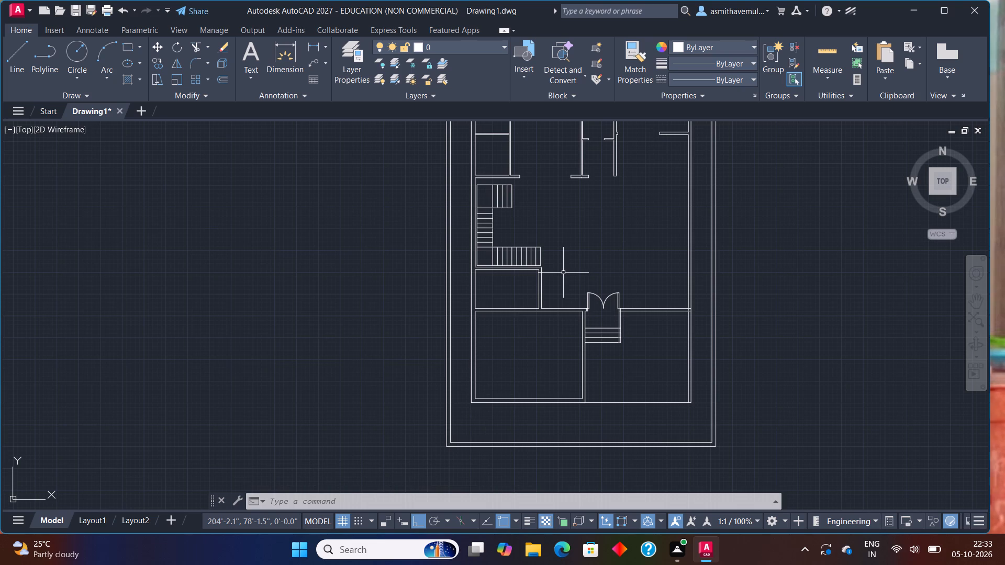
{"action": "middle_click_drag", "start_coordinate": [572, 277], "coordinate": [538, 277]}
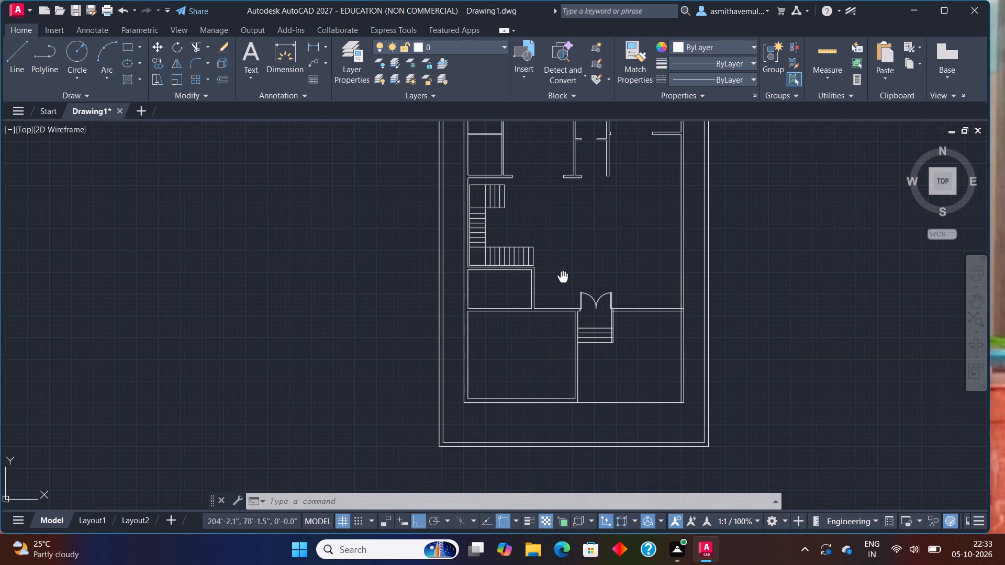
{"action": "middle_click_drag", "start_coordinate": [538, 277], "coordinate": [409, 292]}
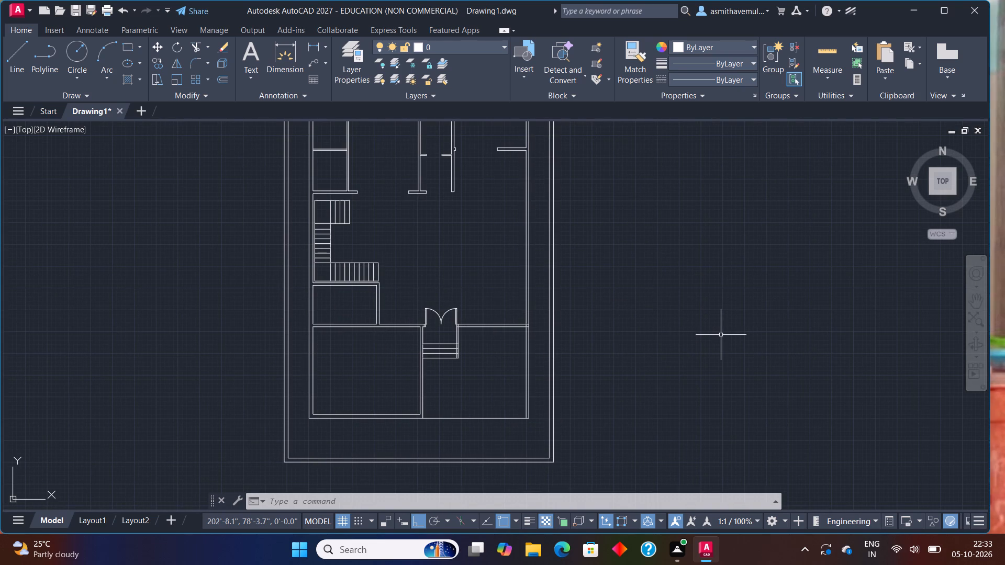
{"action": "type", "text": "REC"}
{"action": "key", "text": "Return"}
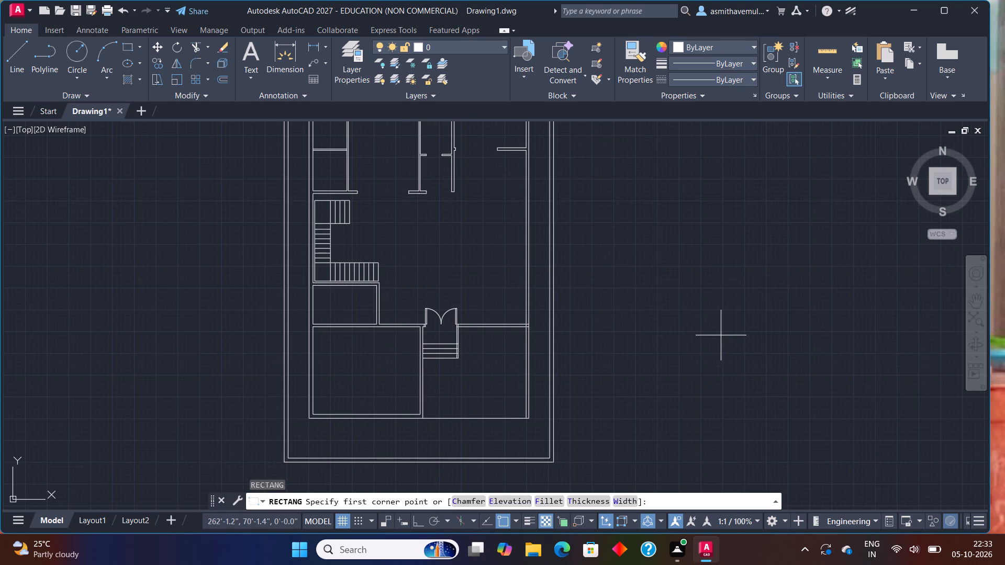
{"action": "left_click_drag", "start_coordinate": [720, 401], "coordinate": [732, 389]}
{"action": "middle_click_drag", "start_coordinate": [858, 292], "coordinate": [832, 285]}
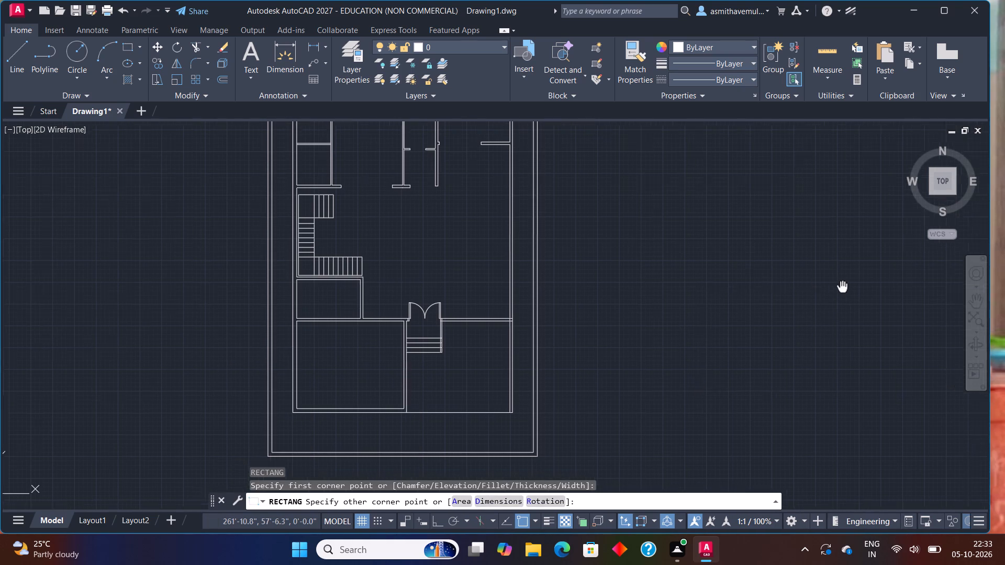
{"action": "middle_click_drag", "start_coordinate": [832, 285], "coordinate": [770, 273]}
{"action": "key", "text": "d"}
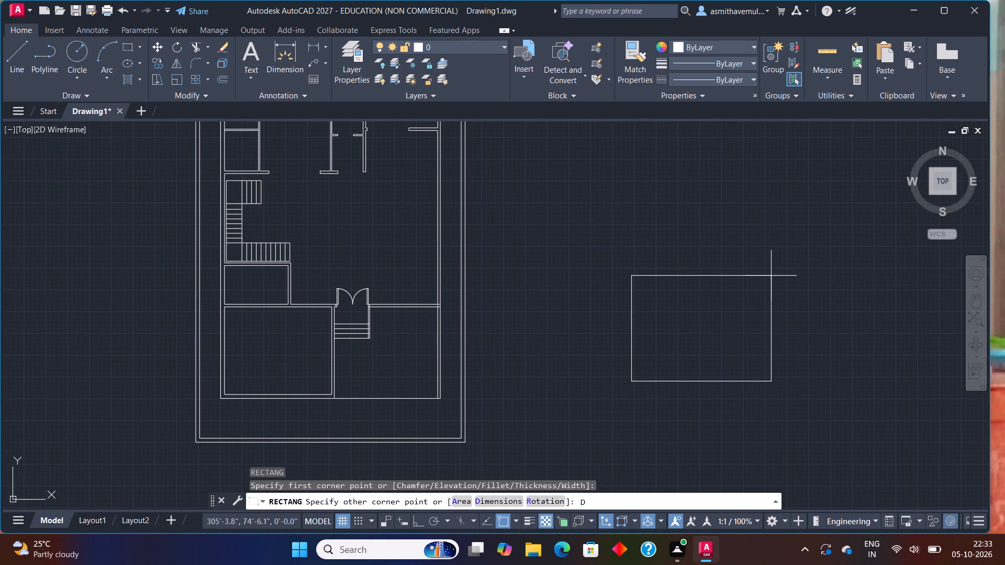
{"action": "key", "text": "Return"}
{"action": "key", "text": "3"}
{"action": "key", "text": "apostrophe"}
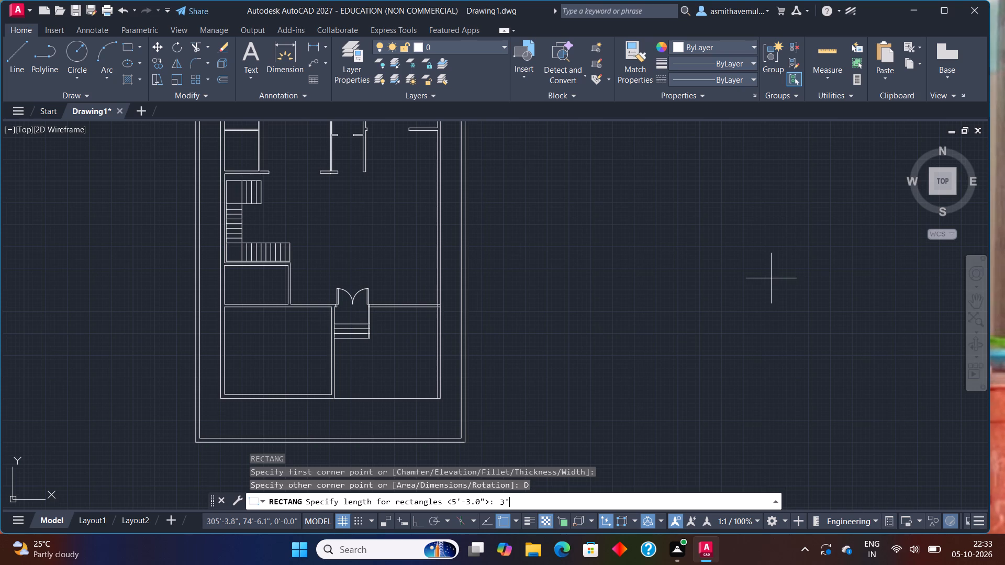
{"action": "key", "text": "Return"}
{"action": "key", "text": "9"}
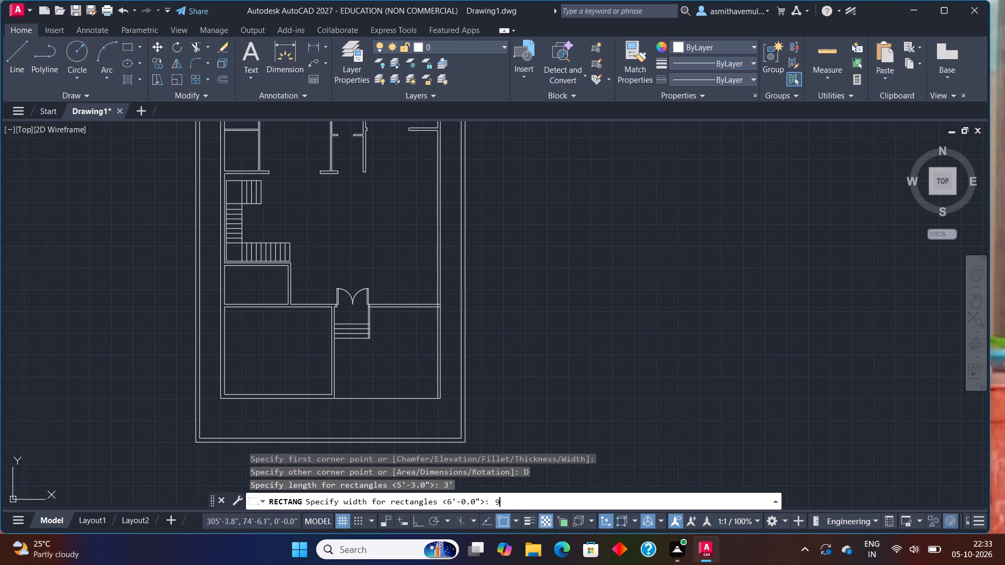
{"action": "key", "text": "shift+quotedbl"}
{"action": "key", "text": "Return"}
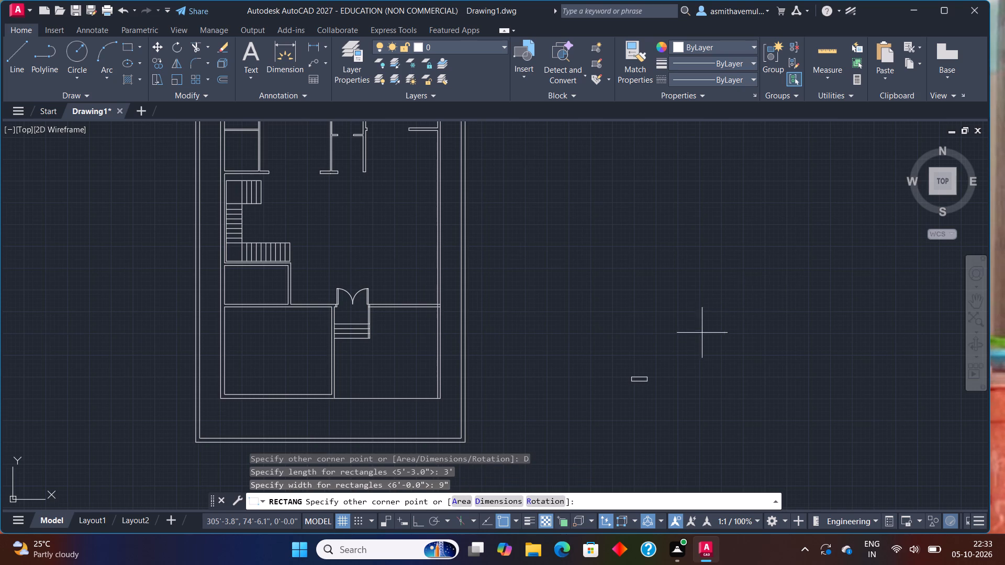
{"action": "scroll", "coordinate": [678, 367], "scroll_direction": "up", "scroll_amount": 1}
{"action": "middle_click_drag", "start_coordinate": [678, 367], "coordinate": [694, 343]}
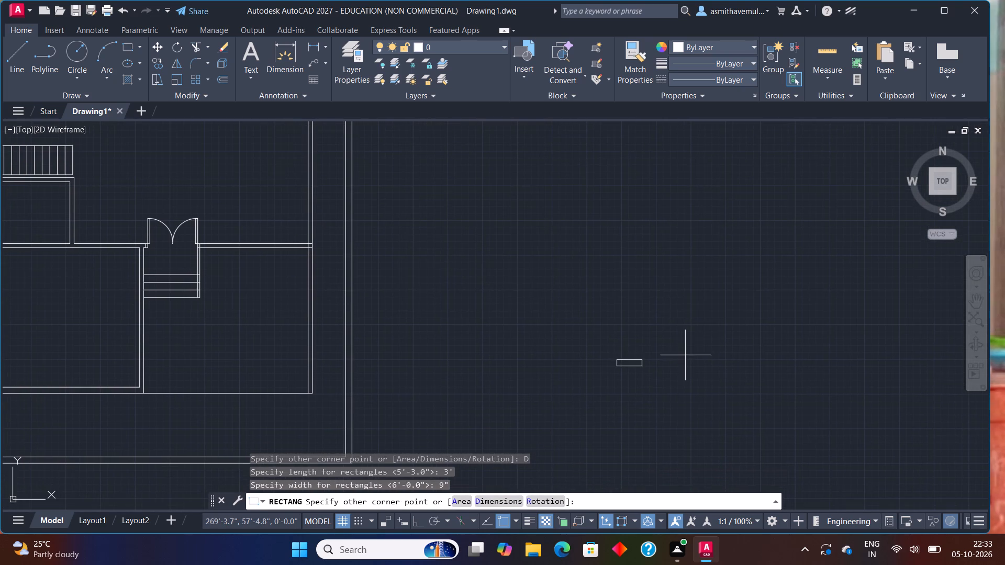
{"action": "scroll", "coordinate": [684, 357], "scroll_direction": "up", "scroll_amount": 2}
{"action": "left_click", "coordinate": [676, 362]}
{"action": "scroll", "coordinate": [563, 431], "scroll_direction": "up", "scroll_amount": 1}
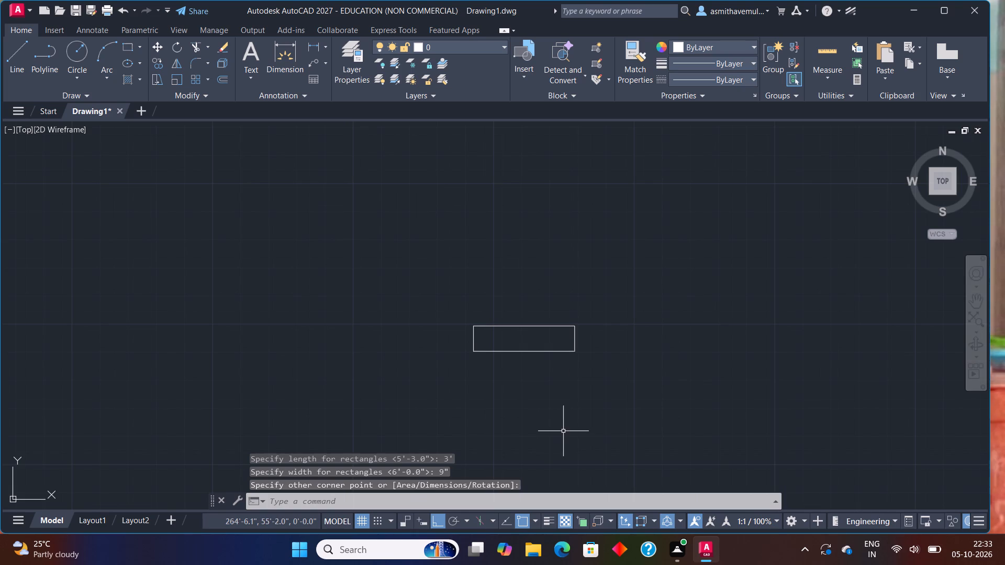
Draw a horizontal line through the middle of the 3' rectangle, between the midpoints of its short sides.
{"action": "key", "text": "l"}
{"action": "key", "text": "Return"}
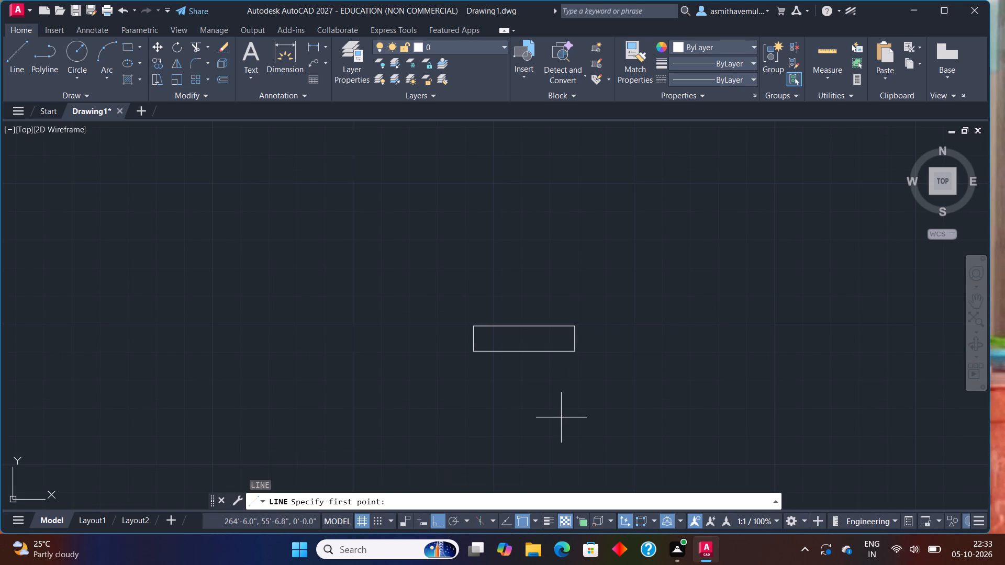
{"action": "scroll", "coordinate": [509, 389], "scroll_direction": "up", "scroll_amount": 1}
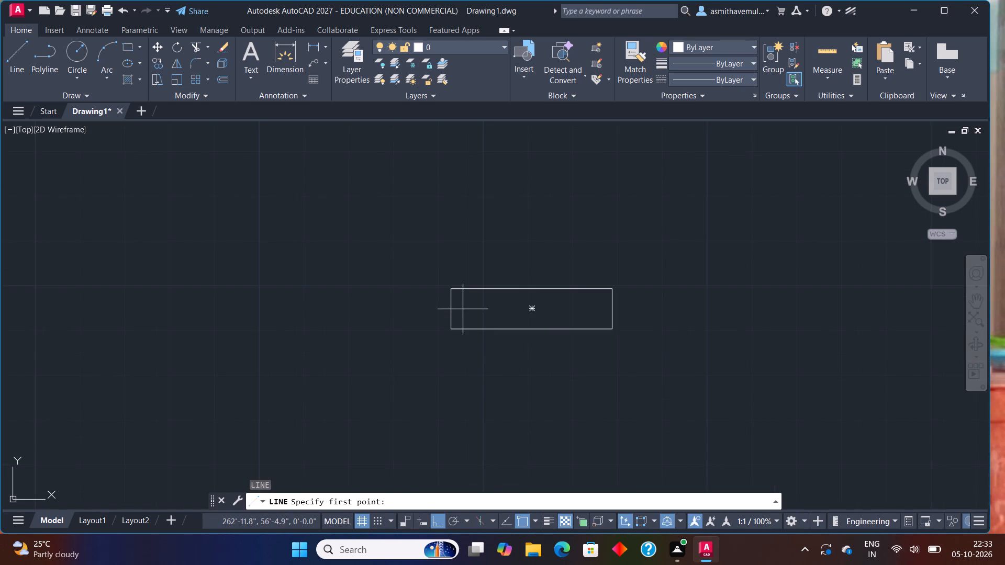
{"action": "left_click", "coordinate": [454, 308]}
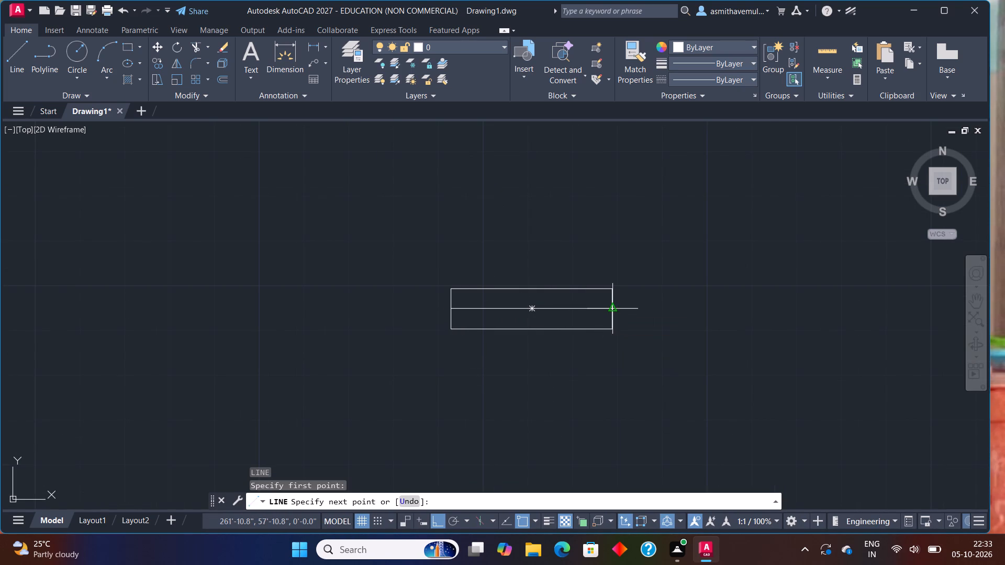
{"action": "left_click", "coordinate": [614, 306]}
{"action": "key", "text": "Escape"}
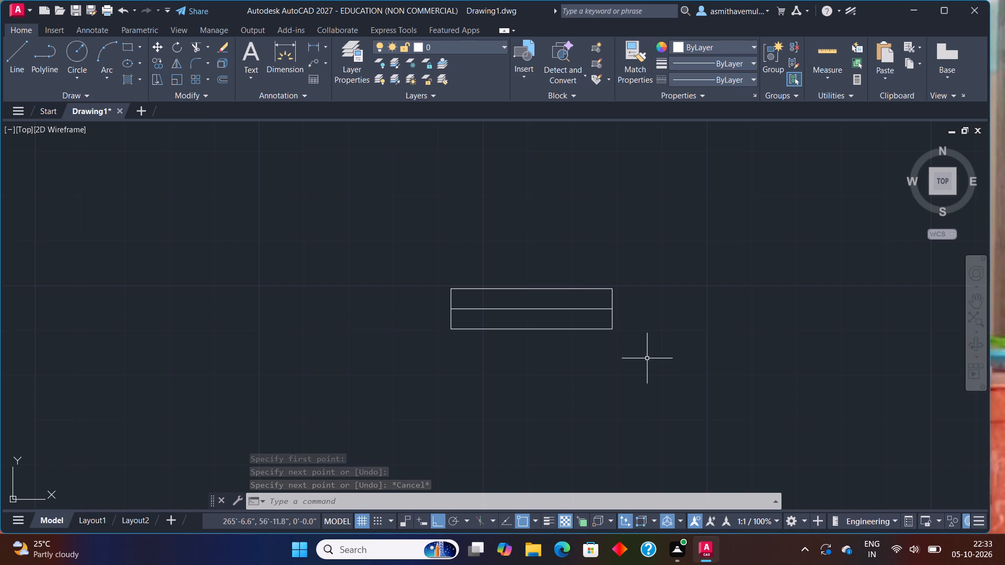
Explode the 3' by 9" rectangle into separate lines.
{"action": "left_click", "coordinate": [613, 321]}
{"action": "key", "text": "x"}
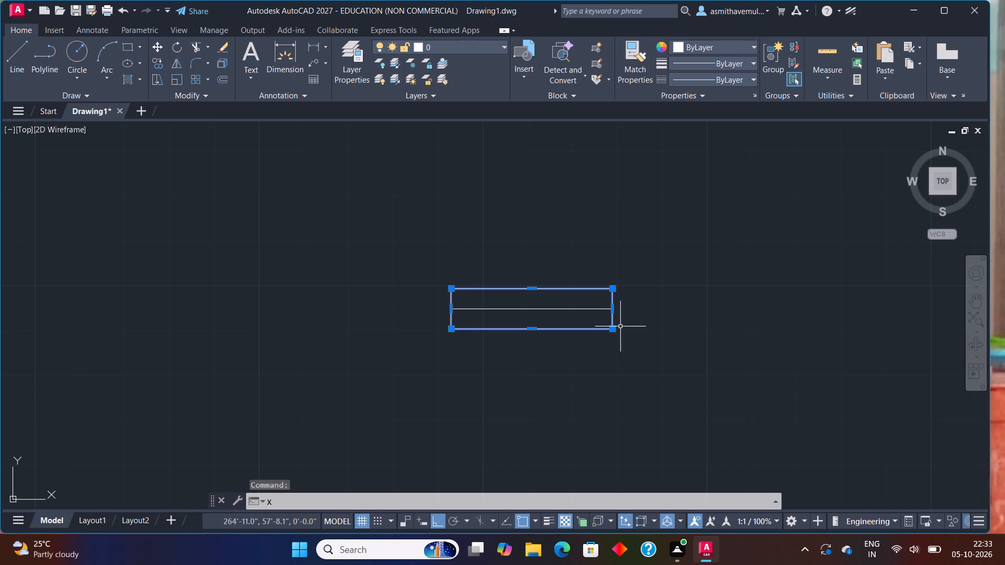
{"action": "key", "text": "Return"}
Offset the rectangle's middle line downward and both short sides outward by 3".
{"action": "key", "text": "o"}
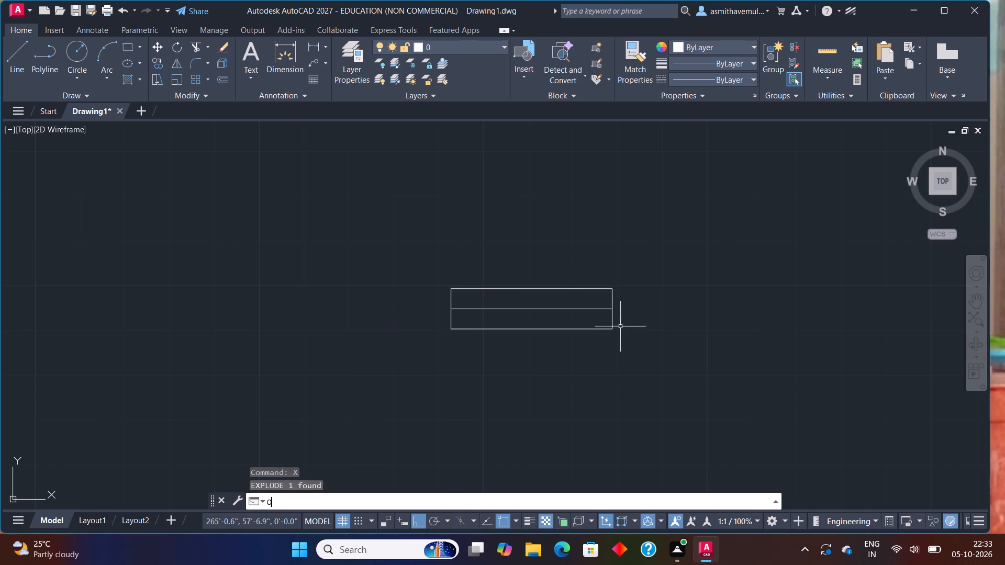
{"action": "key", "text": "Return"}
{"action": "key", "text": "3"}
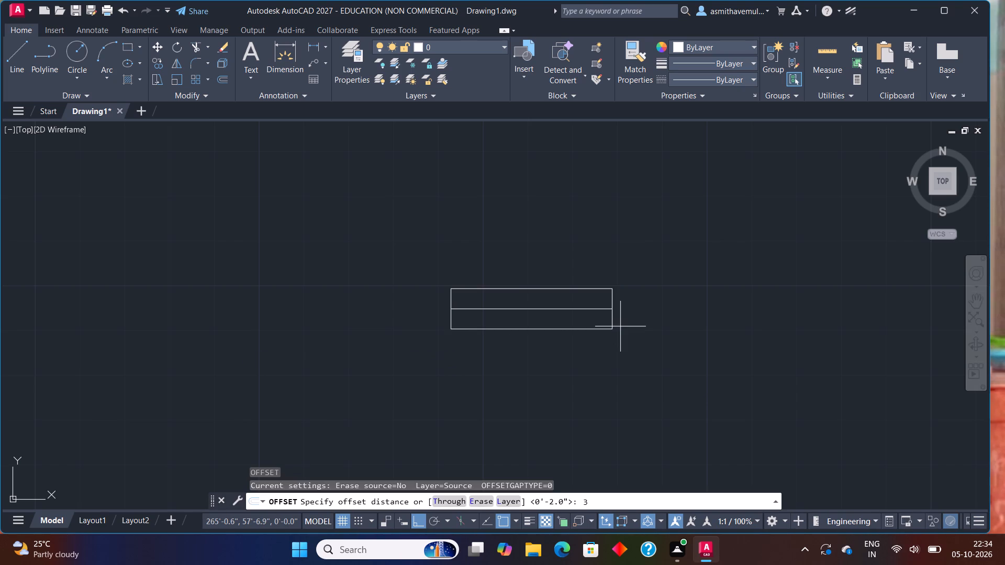
{"action": "key", "text": "shift+quotedbl"}
{"action": "key", "text": "Return"}
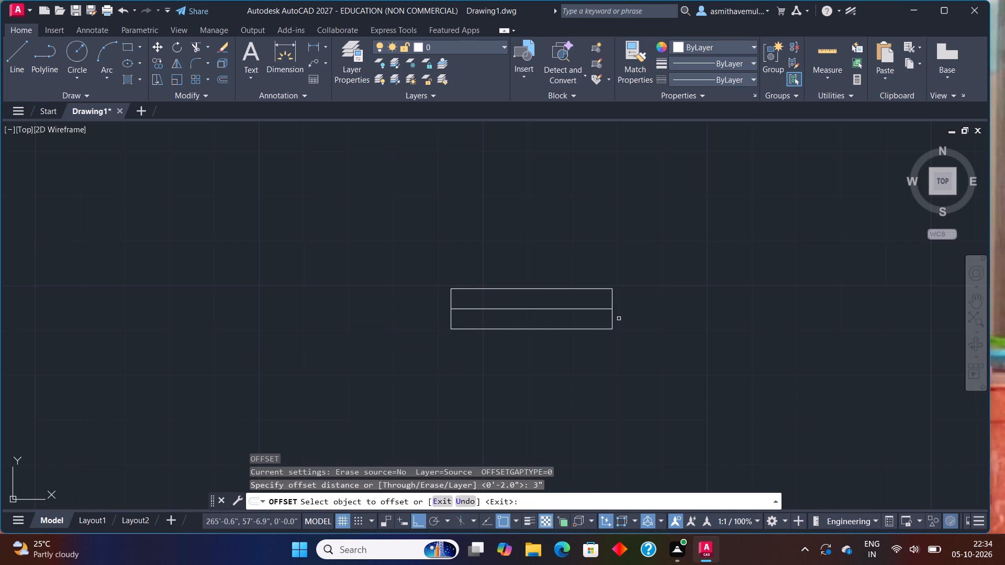
{"action": "left_click", "coordinate": [603, 309]}
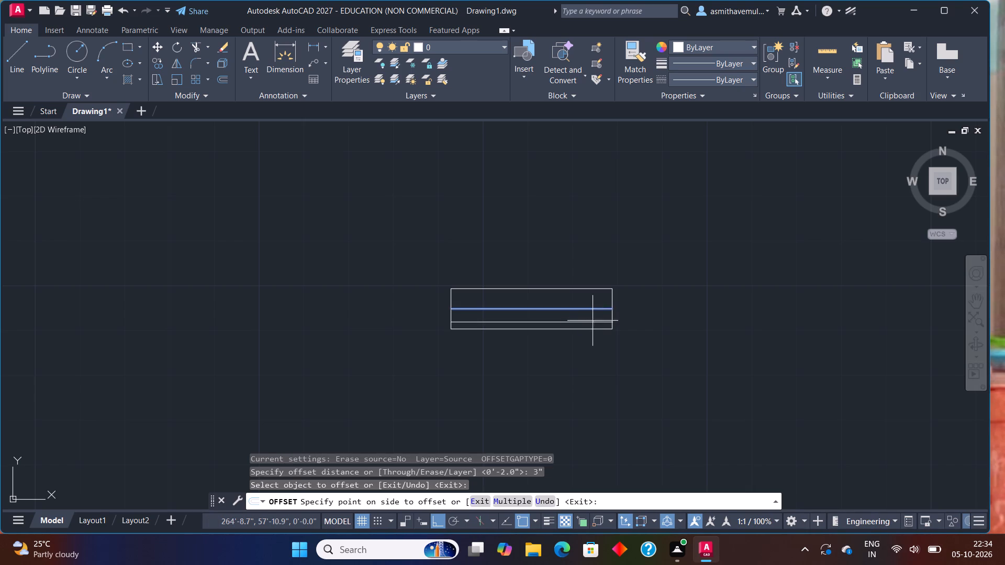
{"action": "left_click", "coordinate": [589, 324]}
{"action": "left_click_drag", "start_coordinate": [613, 317], "coordinate": [619, 315]}
{"action": "left_click", "coordinate": [639, 312]}
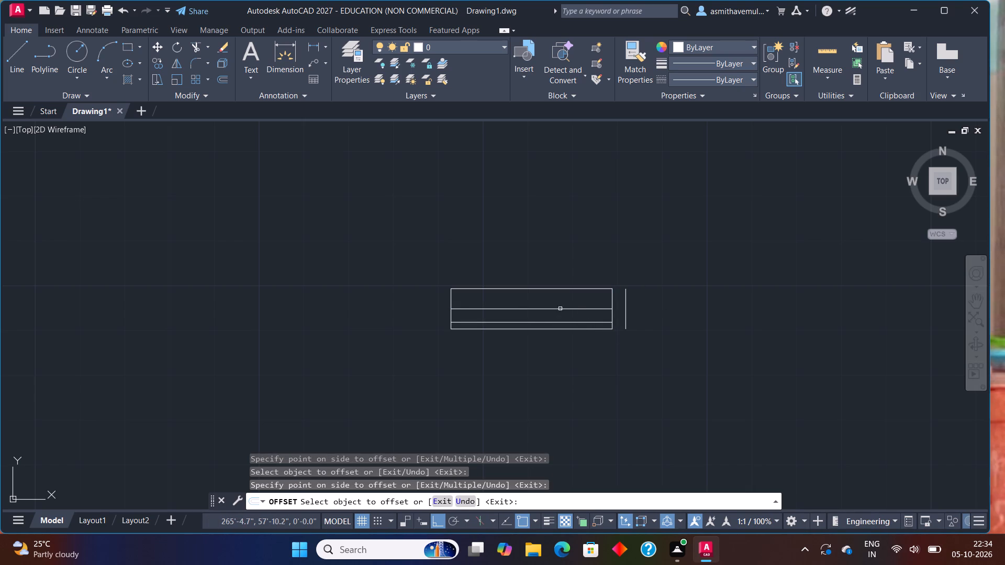
{"action": "left_click", "coordinate": [453, 300]}
{"action": "left_click", "coordinate": [446, 297]}
{"action": "left_click", "coordinate": [450, 297]}
{"action": "left_click", "coordinate": [425, 296]}
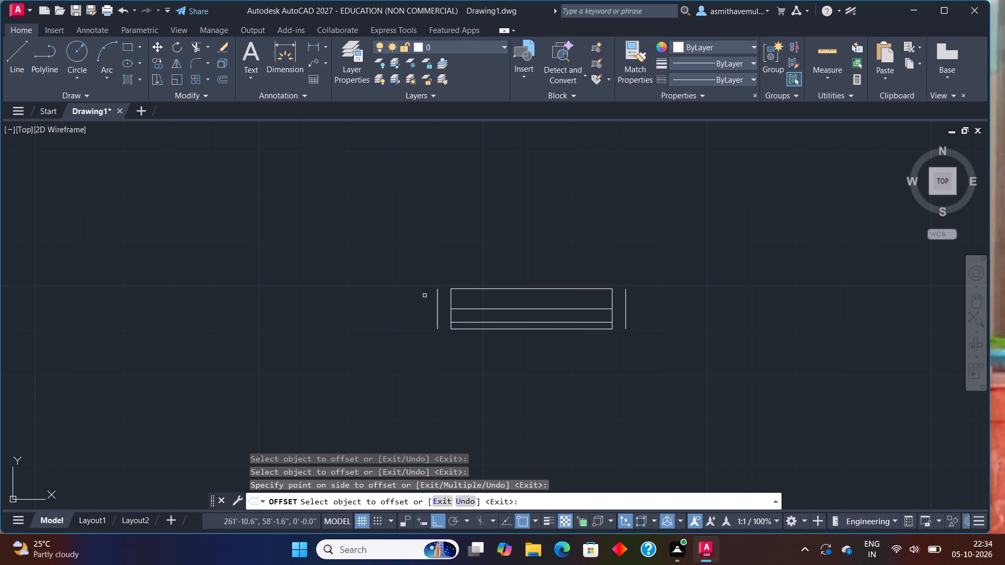
{"action": "key", "text": "Escape"}
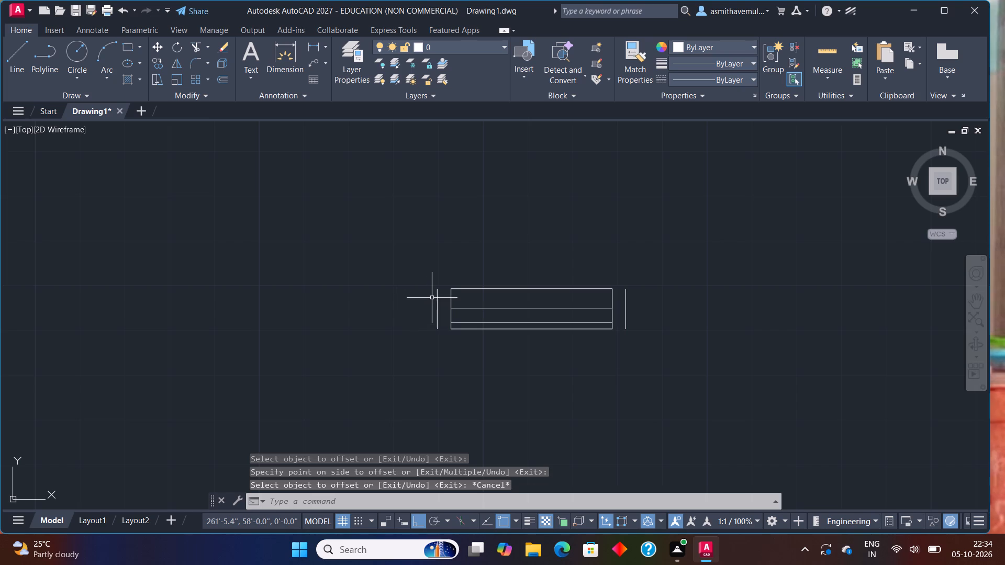
With ortho off, move the whole rectangle symbol with its offset lines closer to the plan's outer east wall.
{"action": "left_click_drag", "start_coordinate": [719, 276], "coordinate": [498, 369]}
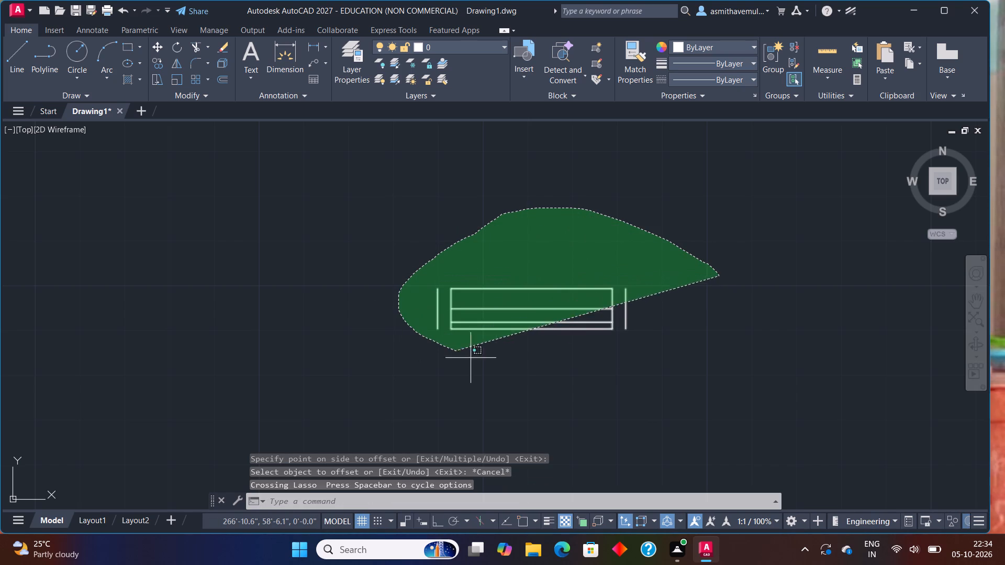
{"action": "left_click_drag", "start_coordinate": [498, 369], "coordinate": [582, 387]}
{"action": "key", "text": "F8"}
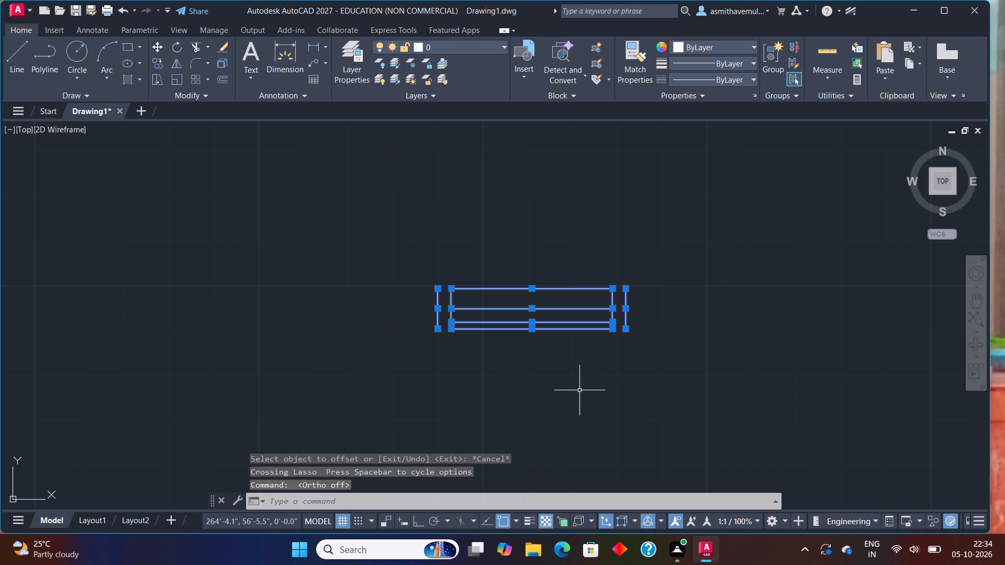
{"action": "key", "text": "m"}
{"action": "key", "text": "Return"}
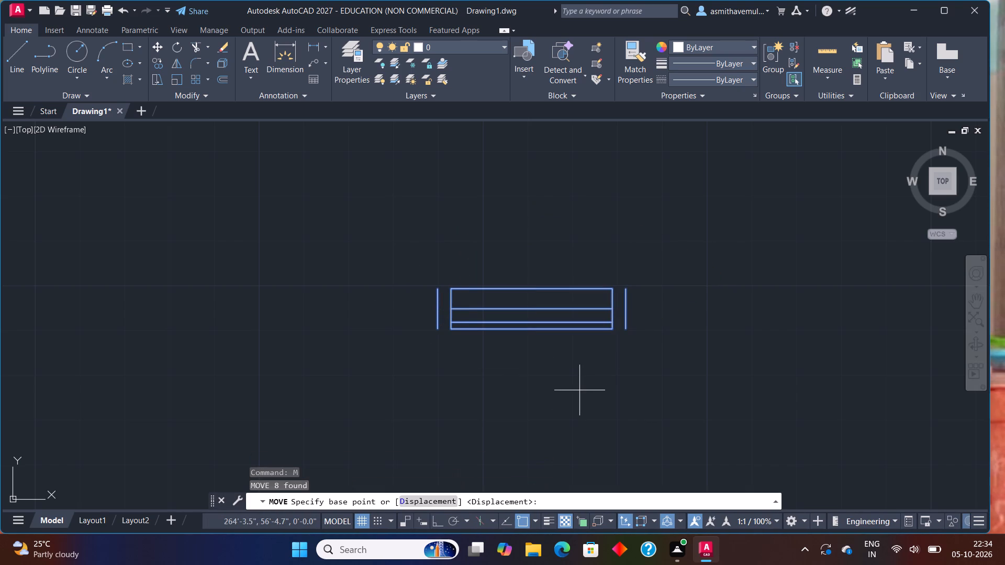
{"action": "left_click", "coordinate": [439, 331]}
{"action": "scroll", "coordinate": [243, 313], "scroll_direction": "down", "scroll_amount": 3}
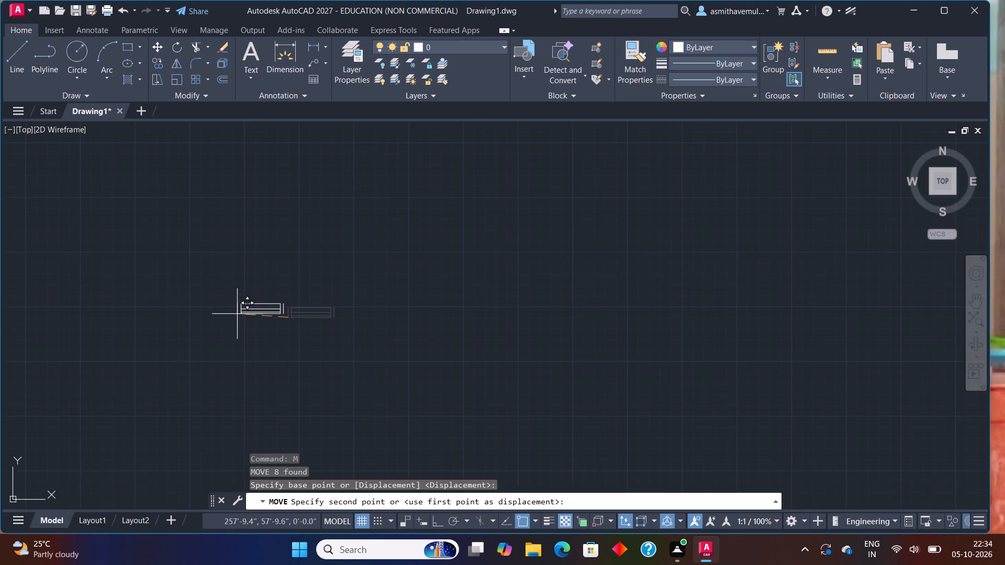
{"action": "middle_click_drag", "start_coordinate": [243, 315], "coordinate": [710, 392]}
{"action": "scroll", "coordinate": [593, 349], "scroll_direction": "down", "scroll_amount": 1}
{"action": "middle_click_drag", "start_coordinate": [563, 337], "coordinate": [640, 336]}
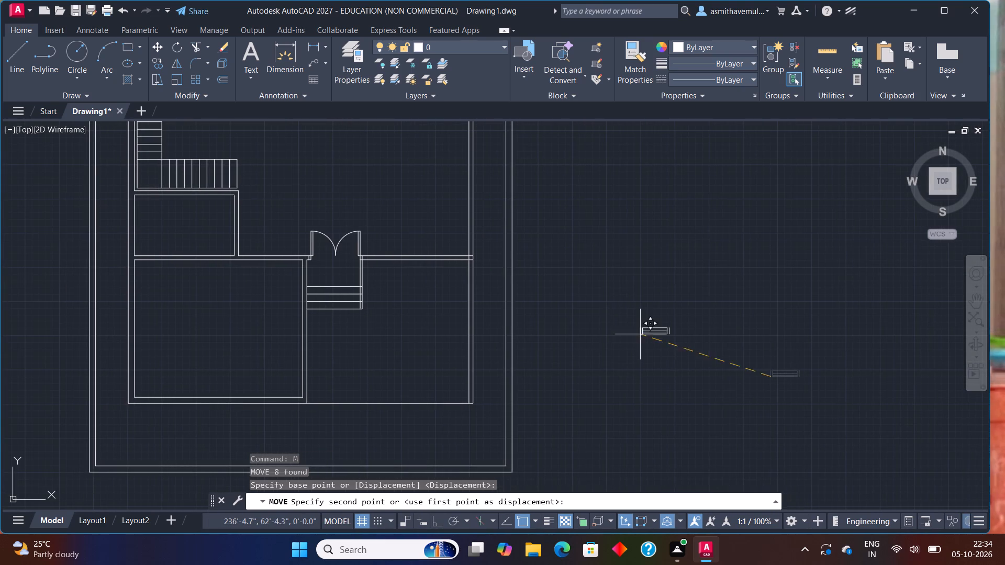
{"action": "left_click", "coordinate": [565, 267]}
Copy the whole 3' window symbol 13 times, scattering the copies in the empty space east of the plan's outer wall.
{"action": "left_click_drag", "start_coordinate": [595, 254], "coordinate": [546, 261]}
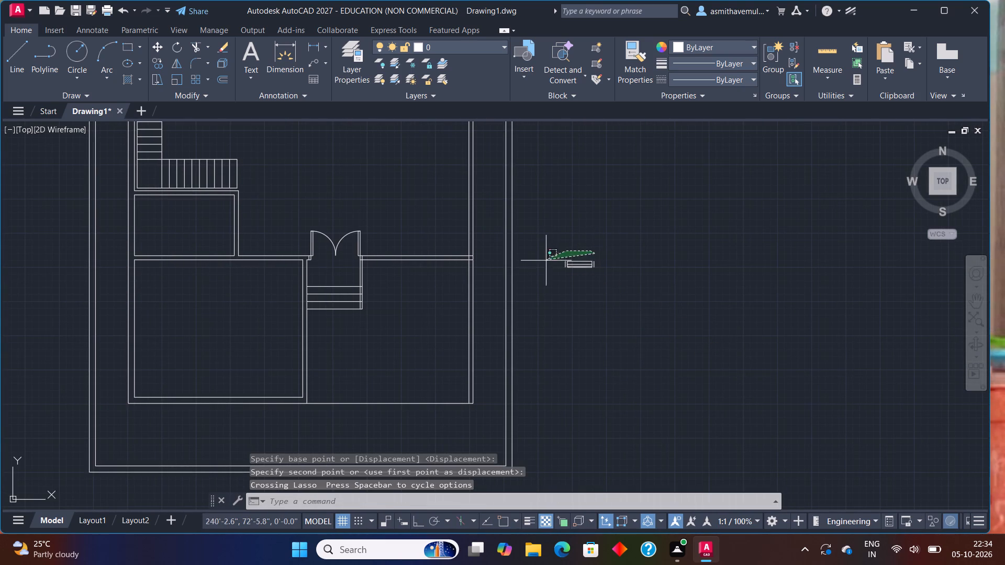
{"action": "left_click_drag", "start_coordinate": [546, 261], "coordinate": [602, 296]}
{"action": "type", "text": "COPY"}
{"action": "key", "text": "Return"}
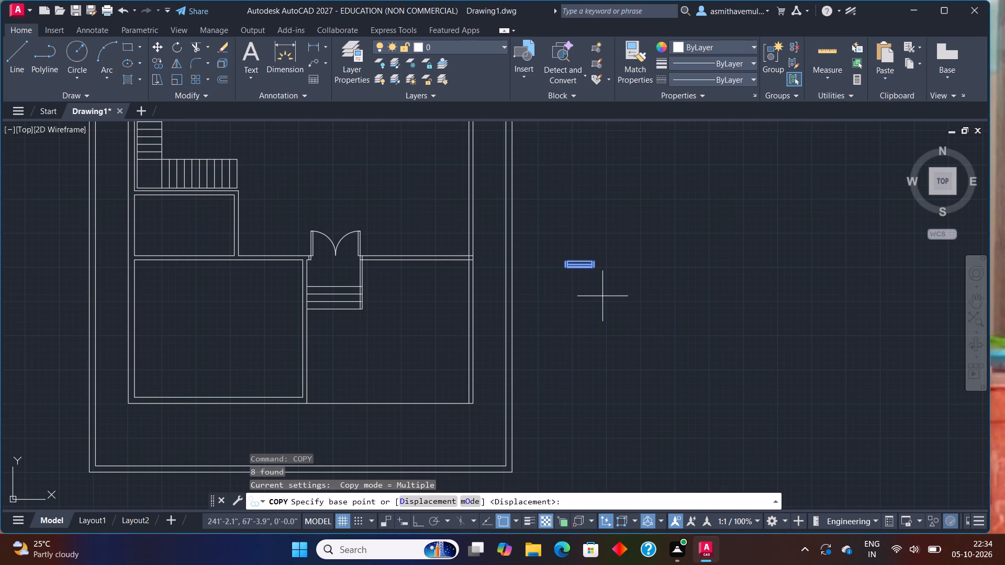
{"action": "scroll", "coordinate": [598, 252], "scroll_direction": "up", "scroll_amount": 1}
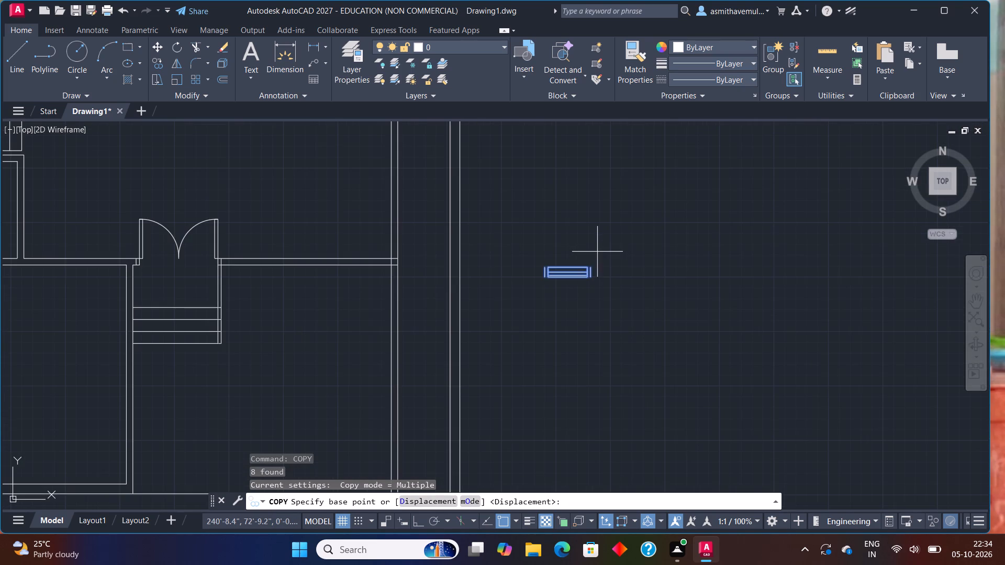
{"action": "left_click", "coordinate": [592, 279]}
{"action": "left_click", "coordinate": [618, 209]}
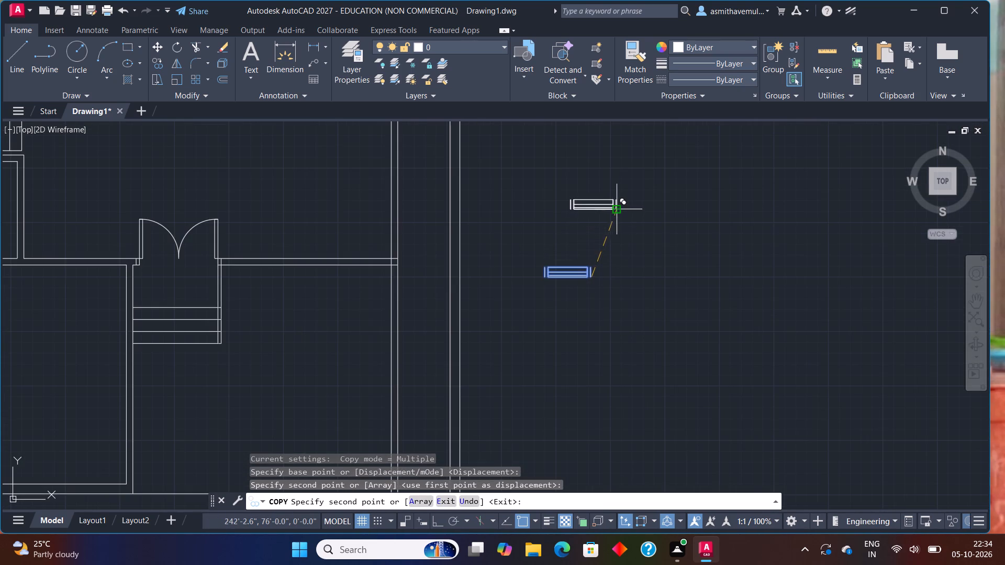
{"action": "left_click", "coordinate": [664, 240]}
{"action": "left_click", "coordinate": [664, 290]}
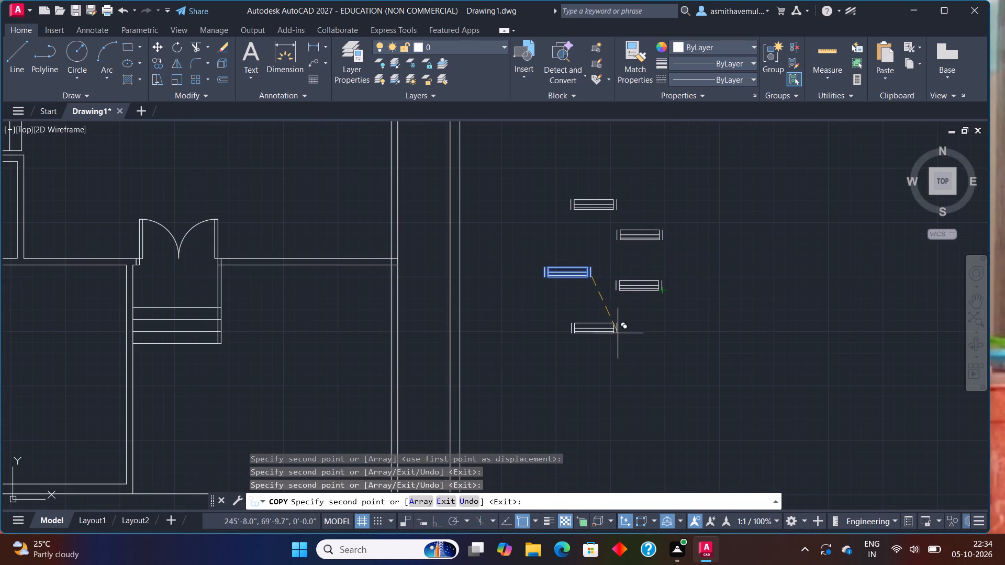
{"action": "left_click", "coordinate": [579, 317]}
{"action": "left_click", "coordinate": [567, 358]}
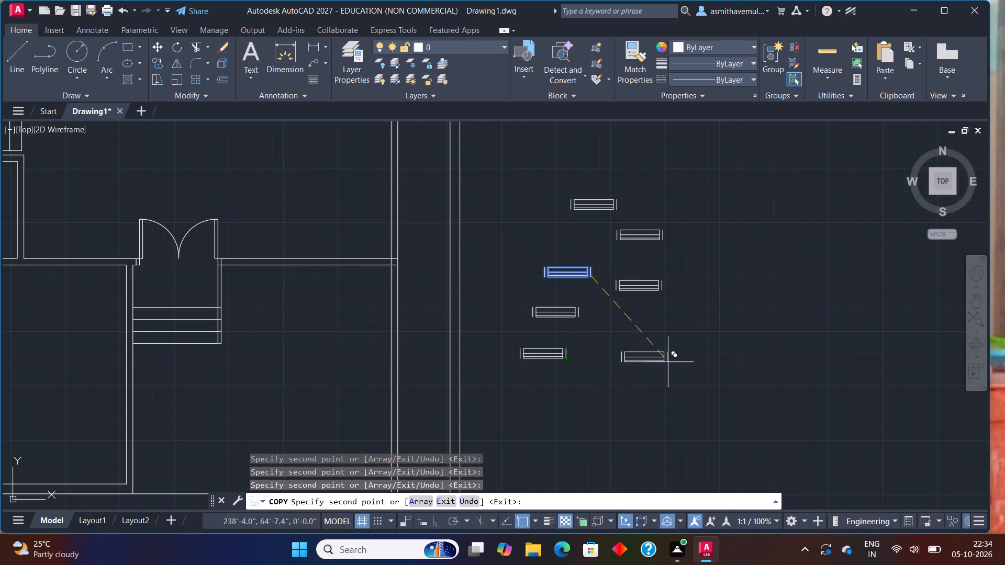
{"action": "left_click", "coordinate": [660, 325]}
{"action": "left_click", "coordinate": [647, 371]}
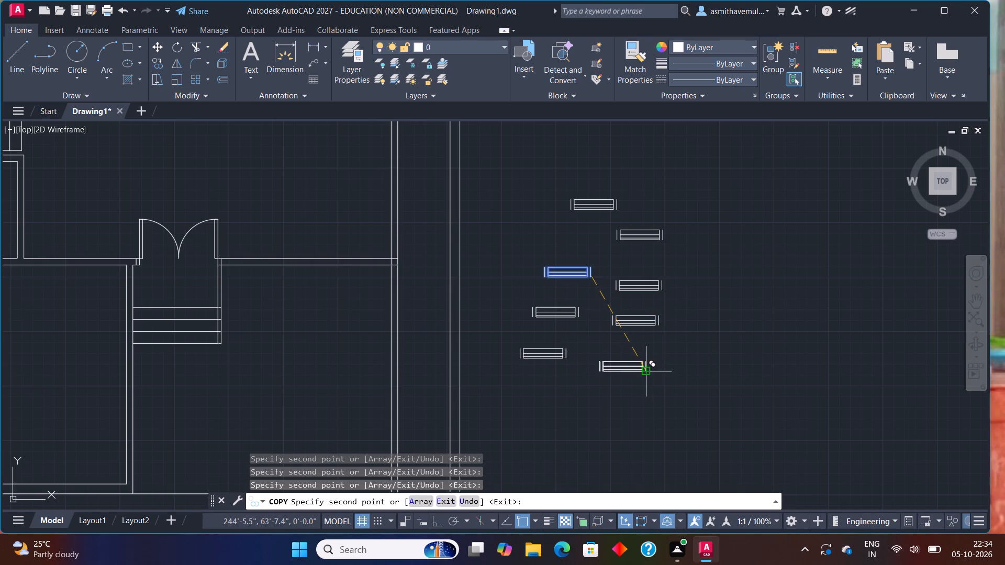
{"action": "left_click", "coordinate": [553, 405]}
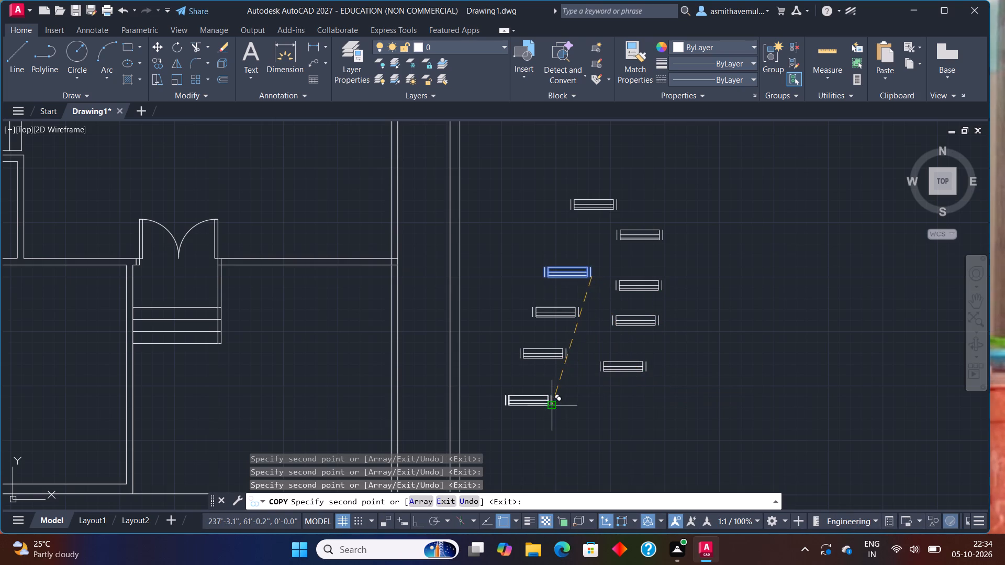
{"action": "left_click", "coordinate": [646, 409]}
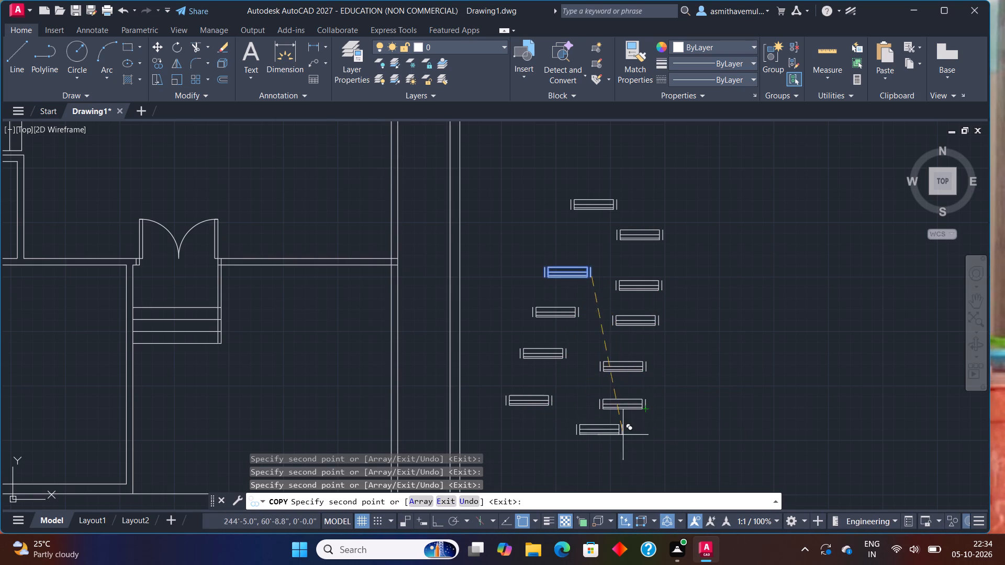
{"action": "left_click", "coordinate": [609, 434]}
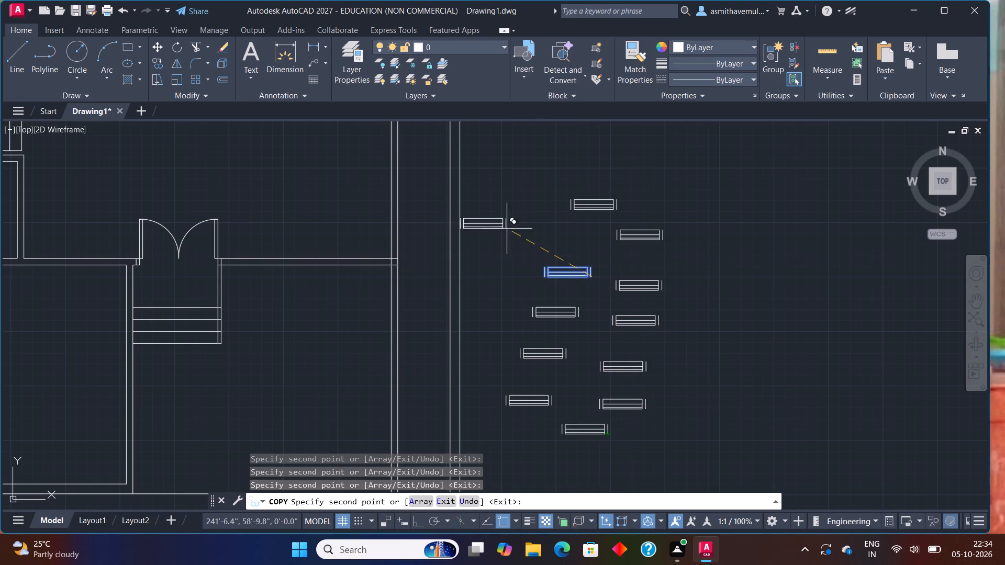
{"action": "left_click", "coordinate": [541, 241]}
{"action": "left_click", "coordinate": [518, 272]}
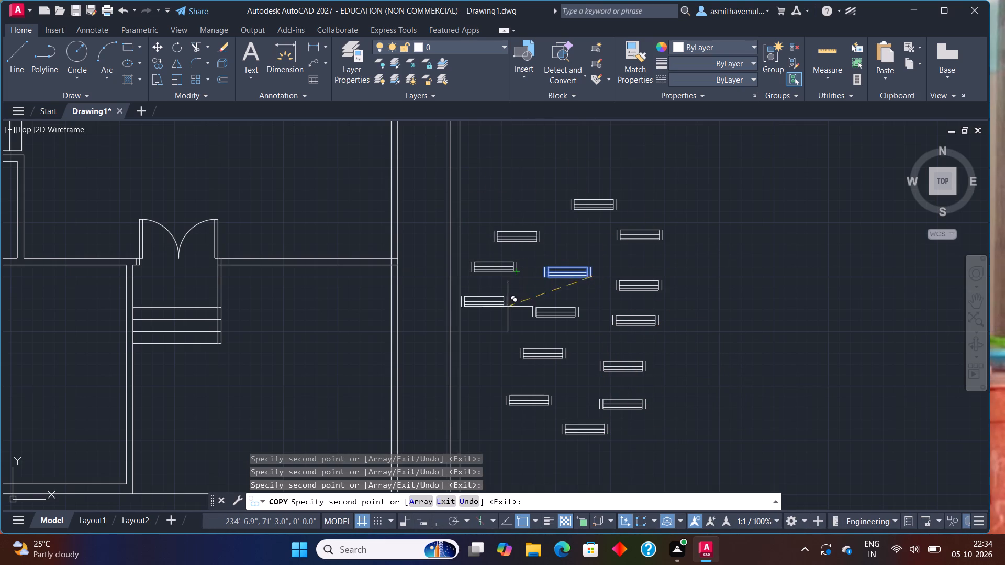
{"action": "left_click", "coordinate": [527, 298]}
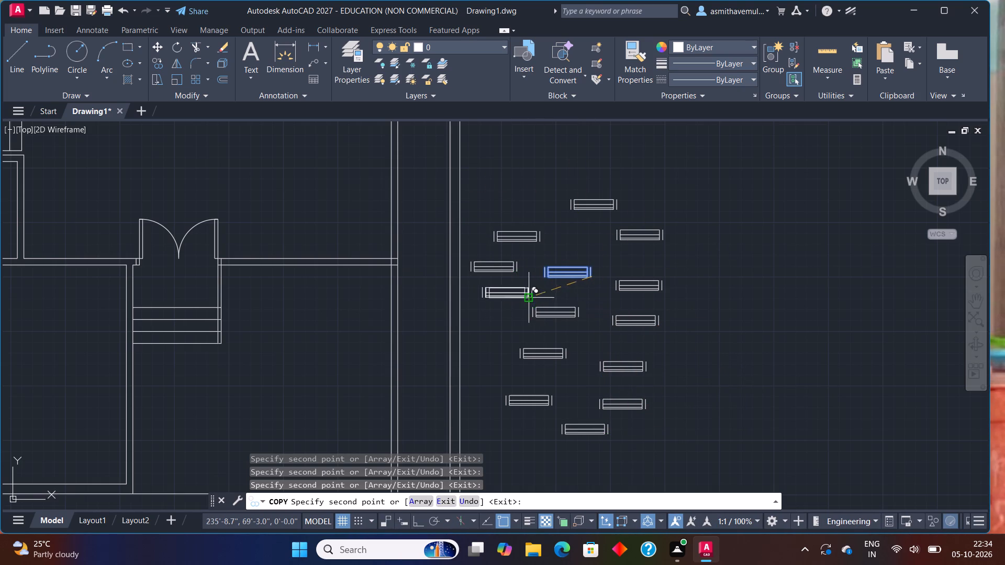
{"action": "key", "text": "Escape"}
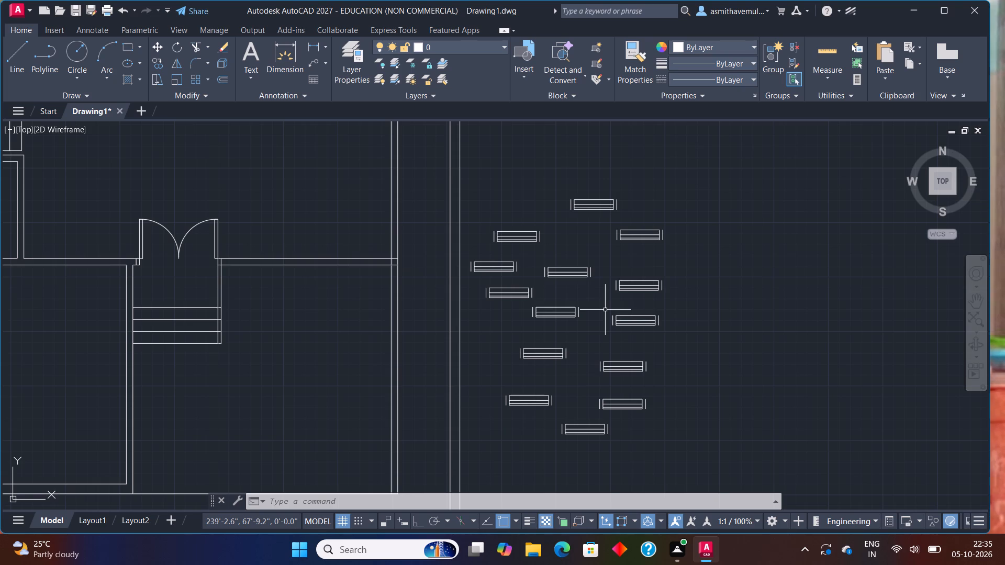
Trim the overlapping lines where the horizontal wall east of the double door meets the building's east wall, leaving an open junction.
{"action": "type", "text": "TRIM"}
{"action": "key", "text": "Return"}
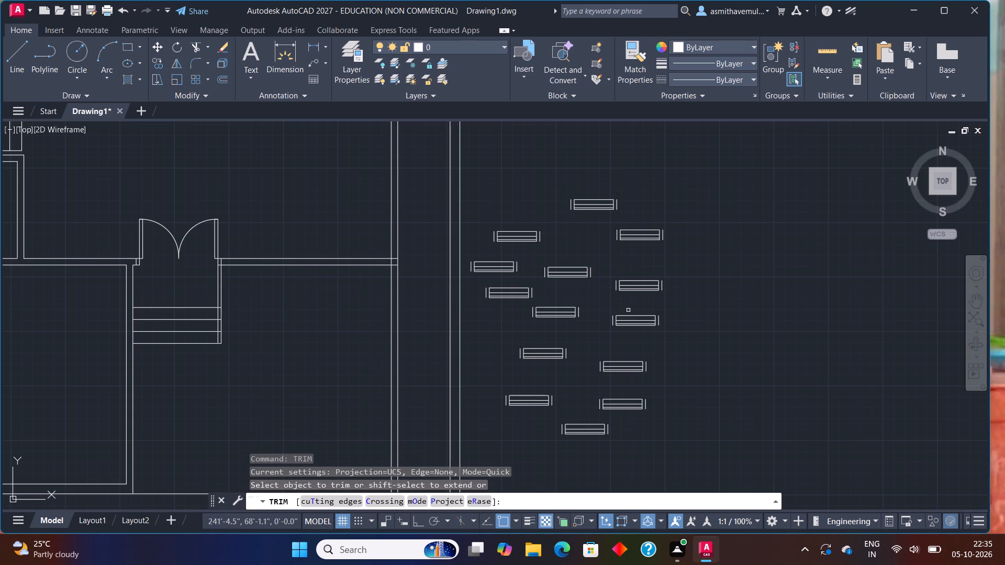
{"action": "scroll", "coordinate": [338, 258], "scroll_direction": "up", "scroll_amount": 3}
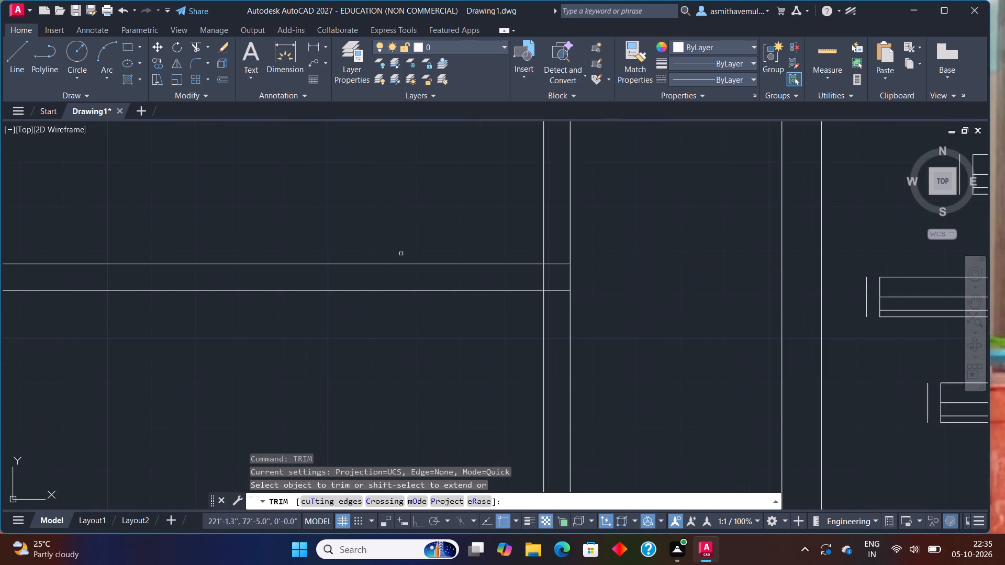
{"action": "left_click_drag", "start_coordinate": [552, 258], "coordinate": [560, 300]}
{"action": "left_click_drag", "start_coordinate": [561, 283], "coordinate": [515, 280]}
{"action": "scroll", "coordinate": [540, 280], "scroll_direction": "down", "scroll_amount": 2}
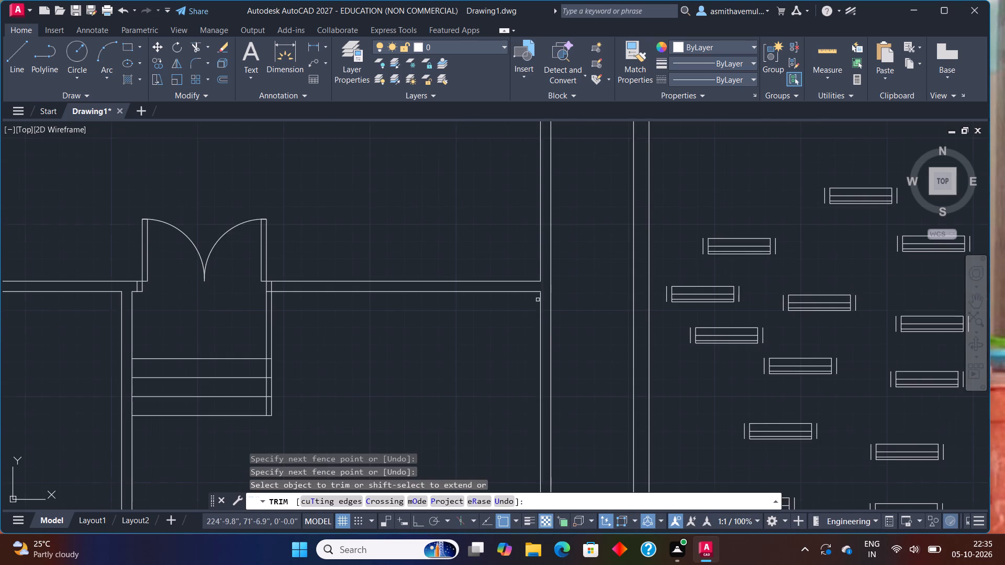
{"action": "middle_click_drag", "start_coordinate": [545, 340], "coordinate": [744, 312]}
{"action": "scroll", "coordinate": [735, 313], "scroll_direction": "down", "scroll_amount": 2}
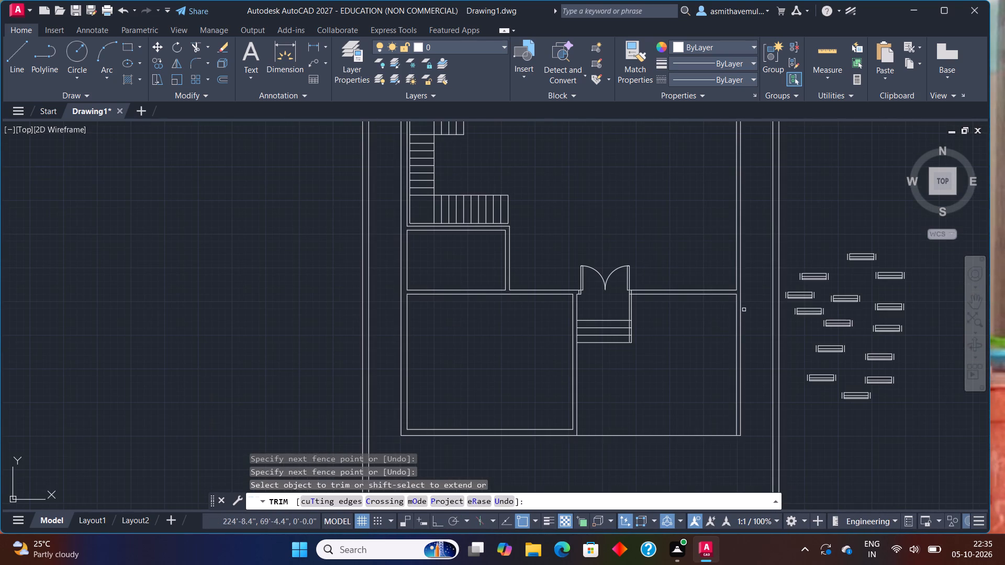
{"action": "middle_click_drag", "start_coordinate": [632, 393], "coordinate": [698, 494]}
{"action": "middle_click_drag", "start_coordinate": [696, 340], "coordinate": [747, 473]}
{"action": "scroll", "coordinate": [488, 265], "scroll_direction": "up", "scroll_amount": 1}
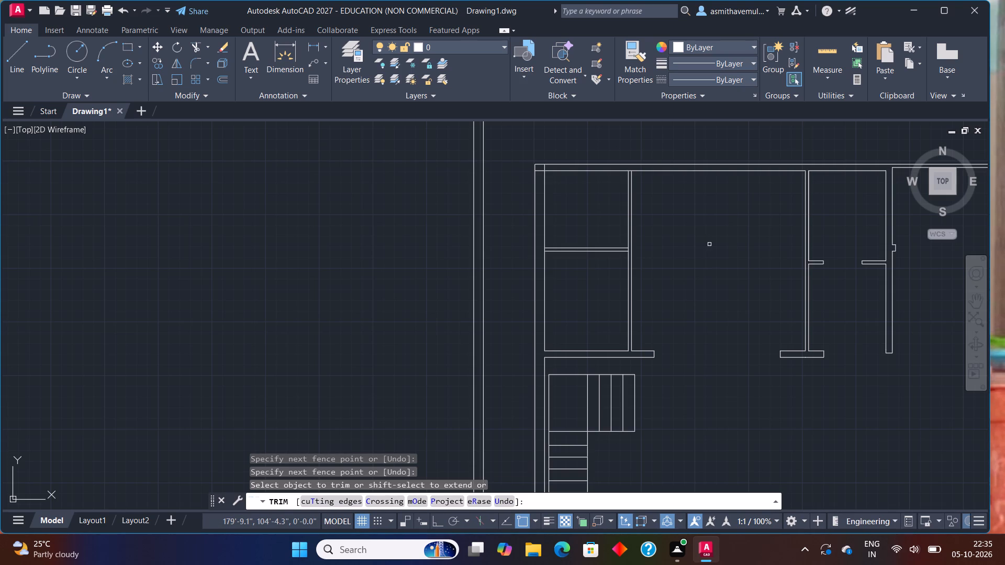
{"action": "key", "text": "Escape"}
Move the northernmost window symbol copy up and slightly west, clear of the other copies.
{"action": "scroll", "coordinate": [713, 262], "scroll_direction": "down", "scroll_amount": 2}
{"action": "middle_click_drag", "start_coordinate": [728, 320], "coordinate": [705, 230]}
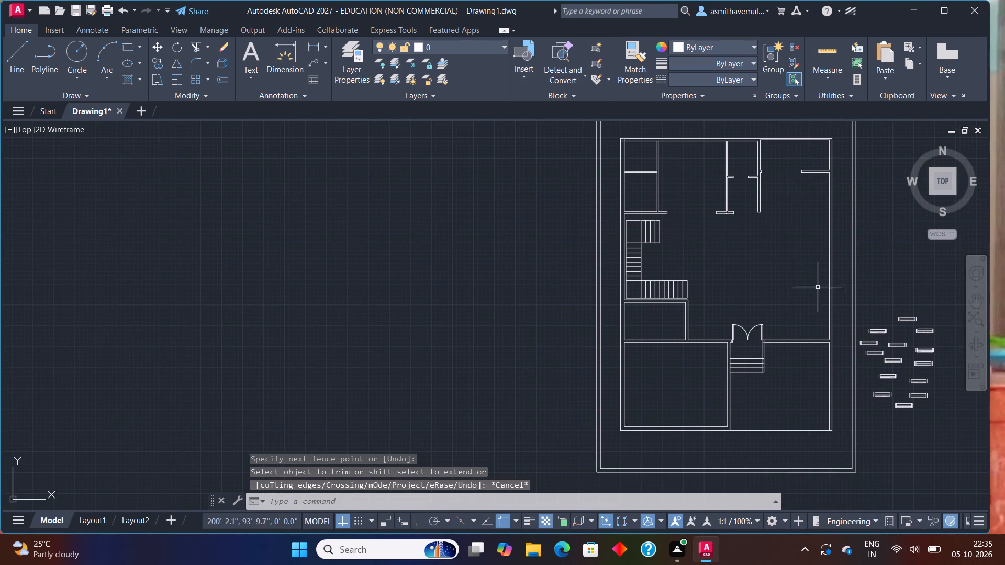
{"action": "middle_click_drag", "start_coordinate": [850, 322], "coordinate": [785, 291]}
{"action": "scroll", "coordinate": [819, 290], "scroll_direction": "up", "scroll_amount": 2}
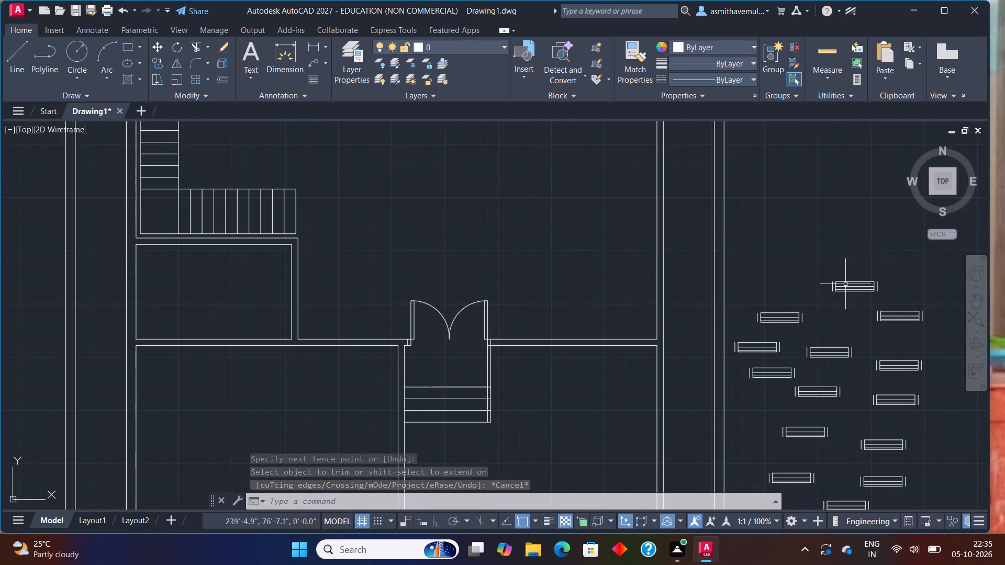
{"action": "left_click_drag", "start_coordinate": [922, 284], "coordinate": [823, 310]}
{"action": "key", "text": "m"}
{"action": "key", "text": "Return"}
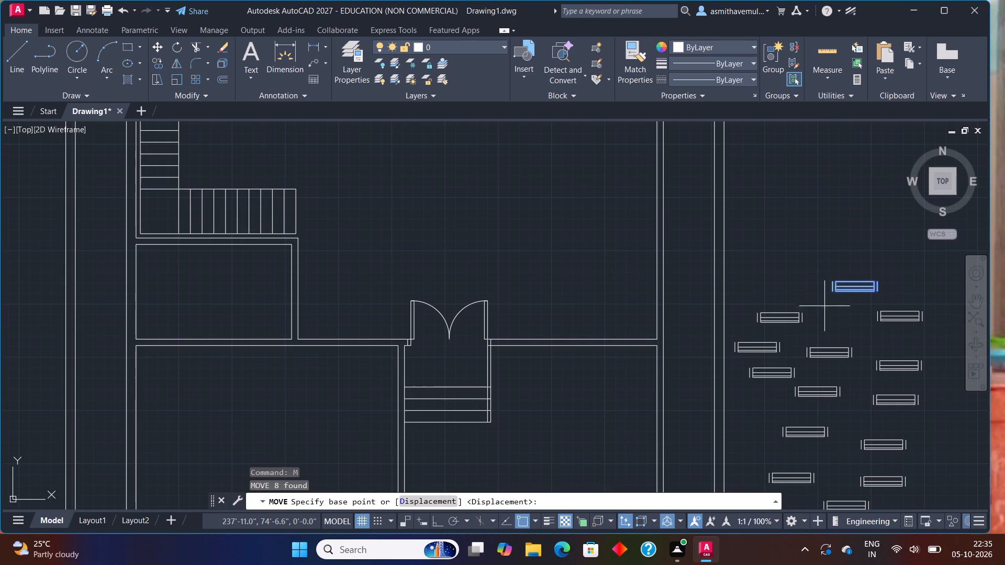
{"action": "left_click_drag", "start_coordinate": [830, 284], "coordinate": [830, 279]}
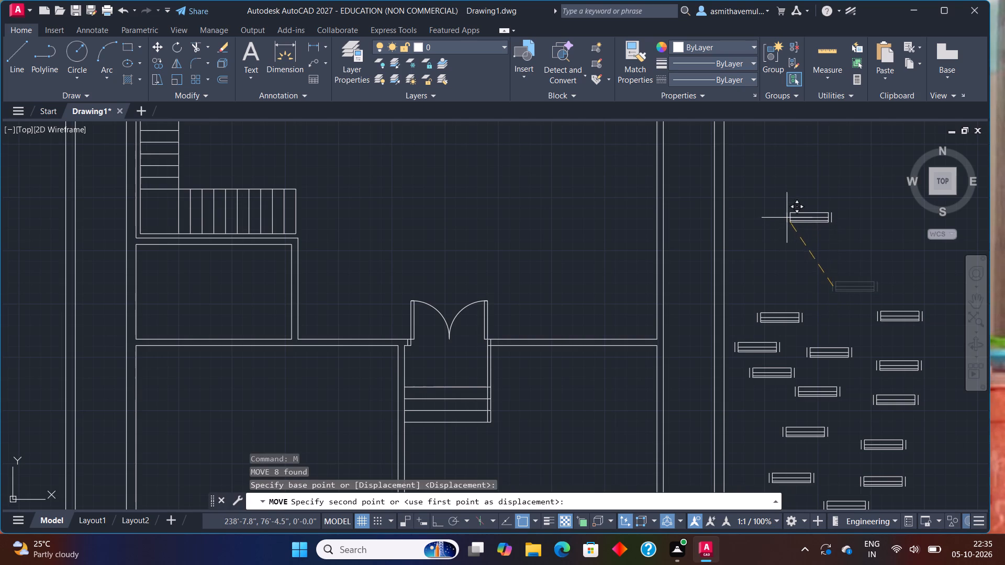
{"action": "left_click", "coordinate": [787, 211]}
Rotate the separated window symbol about 124° around the lower end of its east outer line, turning ortho on.
{"action": "scroll", "coordinate": [789, 208], "scroll_direction": "up", "scroll_amount": 2}
{"action": "middle_click_drag", "start_coordinate": [816, 196], "coordinate": [811, 196]}
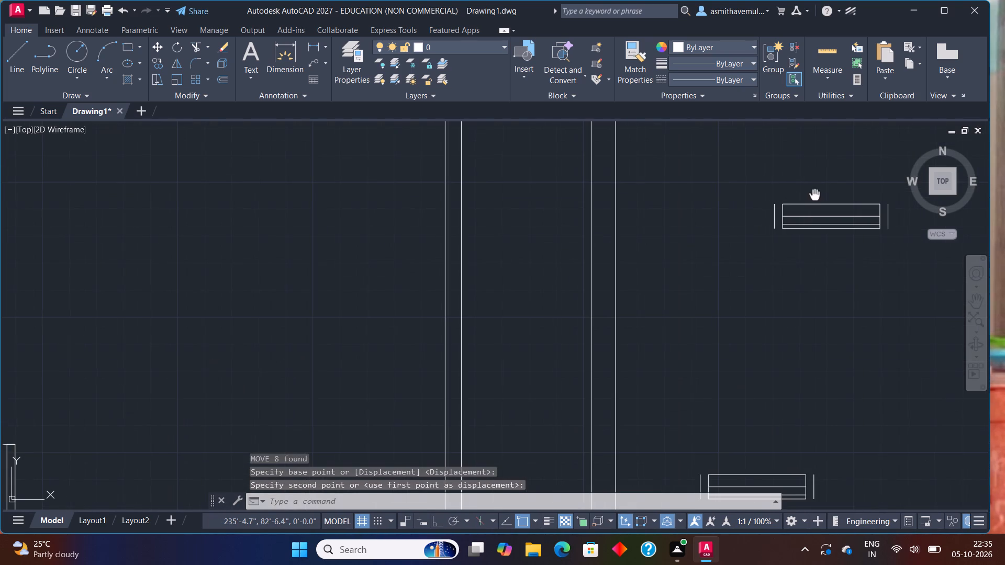
{"action": "middle_click_drag", "start_coordinate": [811, 196], "coordinate": [742, 210]}
{"action": "left_click_drag", "start_coordinate": [795, 197], "coordinate": [775, 291]}
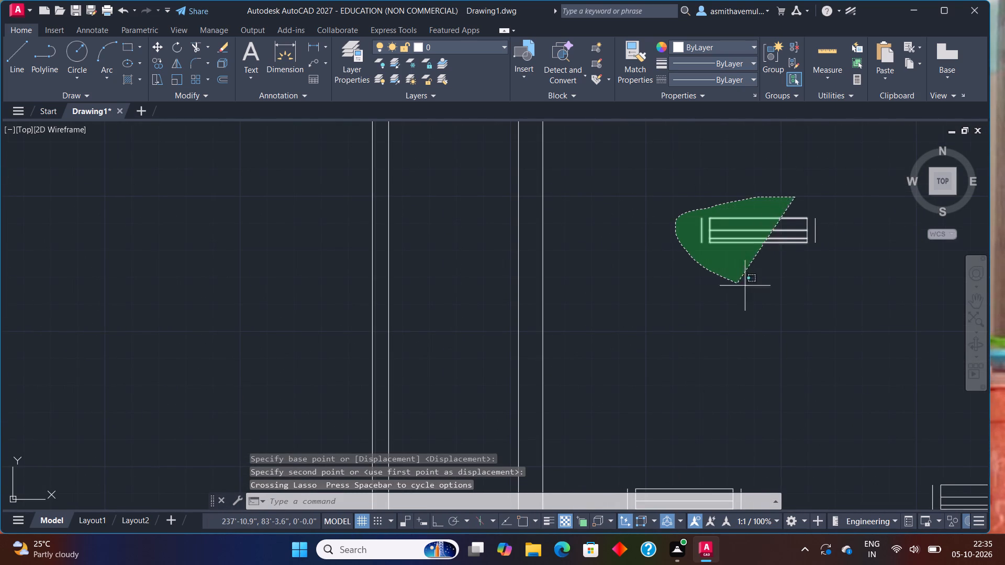
{"action": "left_click_drag", "start_coordinate": [775, 291], "coordinate": [858, 263]}
{"action": "type", "text": "RO"}
{"action": "key", "text": "Return"}
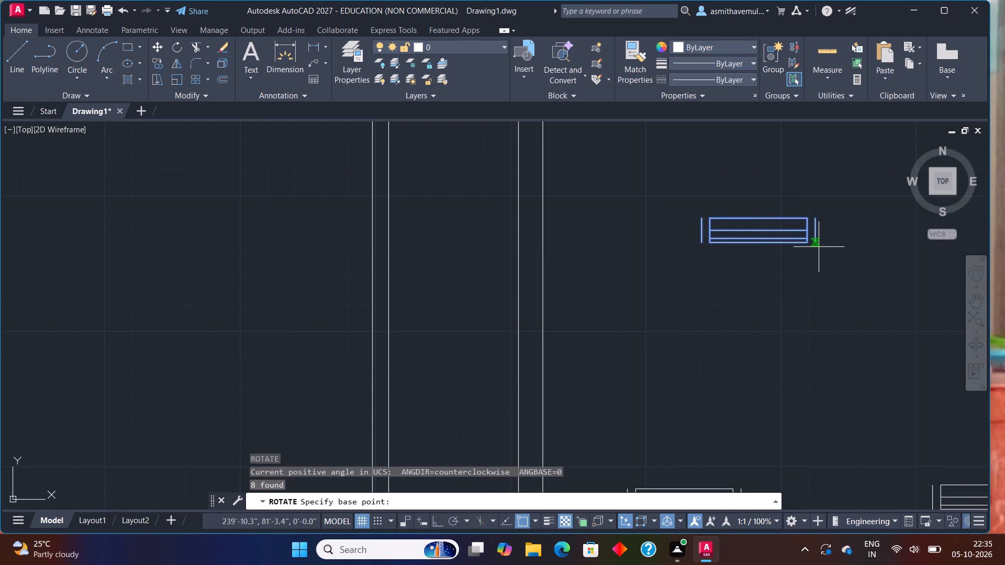
{"action": "left_click", "coordinate": [818, 245]}
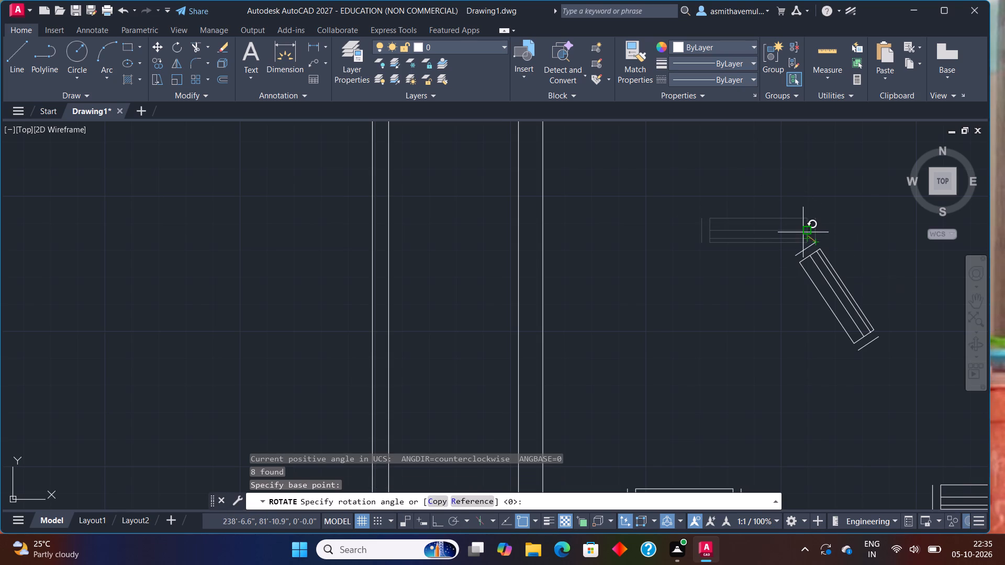
{"action": "key", "text": "F8"}
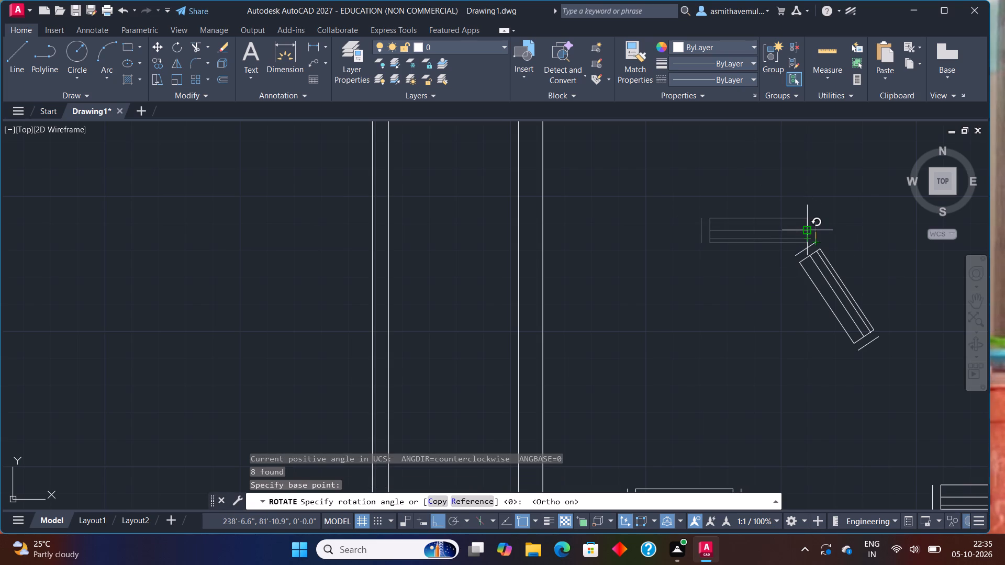
{"action": "left_click", "coordinate": [808, 229]}
Move a second horizontal window symbol straight up from the group, placing it west of the tilted one.
{"action": "scroll", "coordinate": [824, 282], "scroll_direction": "down", "scroll_amount": 1}
{"action": "middle_click_drag", "start_coordinate": [814, 354], "coordinate": [802, 290]}
{"action": "left_click_drag", "start_coordinate": [796, 356], "coordinate": [707, 340]}
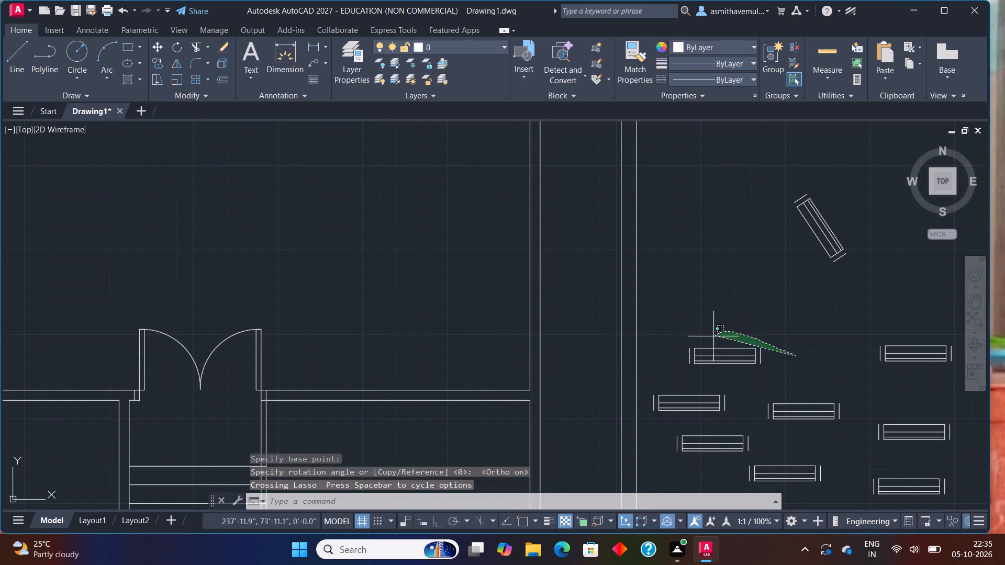
{"action": "left_click_drag", "start_coordinate": [707, 340], "coordinate": [747, 370]}
{"action": "key", "text": "m"}
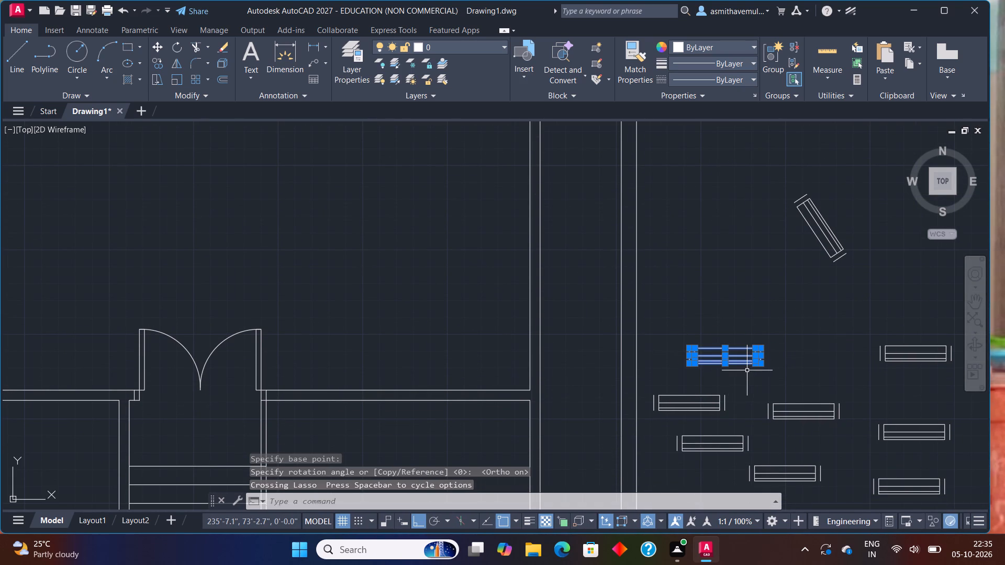
{"action": "key", "text": "Return"}
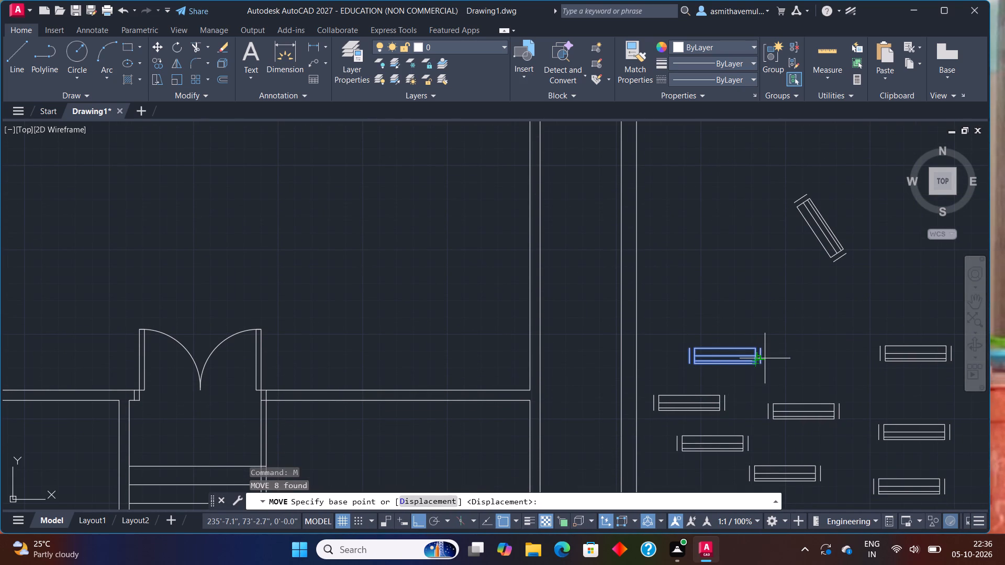
{"action": "left_click", "coordinate": [765, 358]}
{"action": "left_click", "coordinate": [767, 270]}
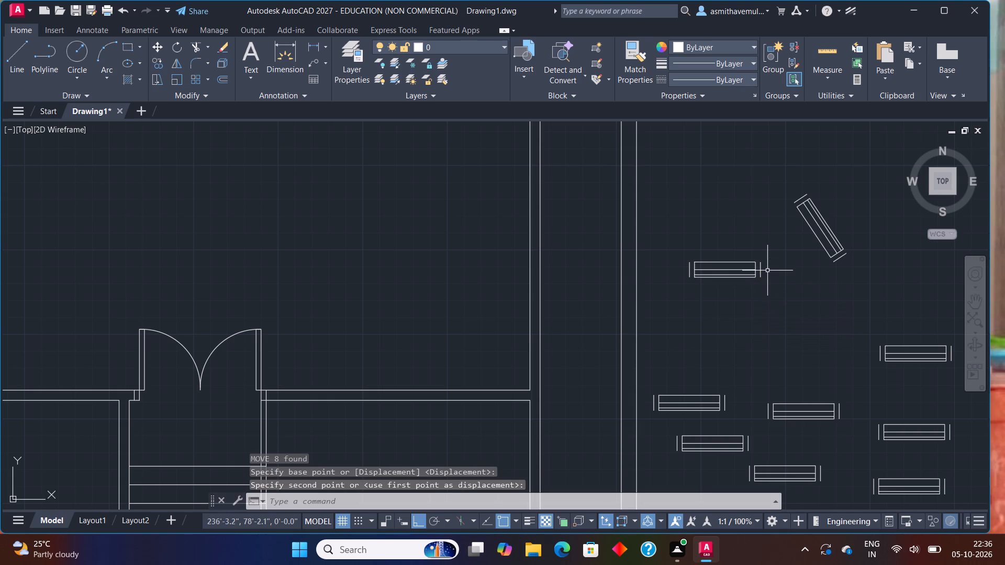
Rotate the second separated window symbol 90° around the lower end of its east outer line so it stands vertical.
{"action": "middle_click_drag", "start_coordinate": [768, 270], "coordinate": [769, 265]}
{"action": "left_click_drag", "start_coordinate": [774, 264], "coordinate": [737, 246]}
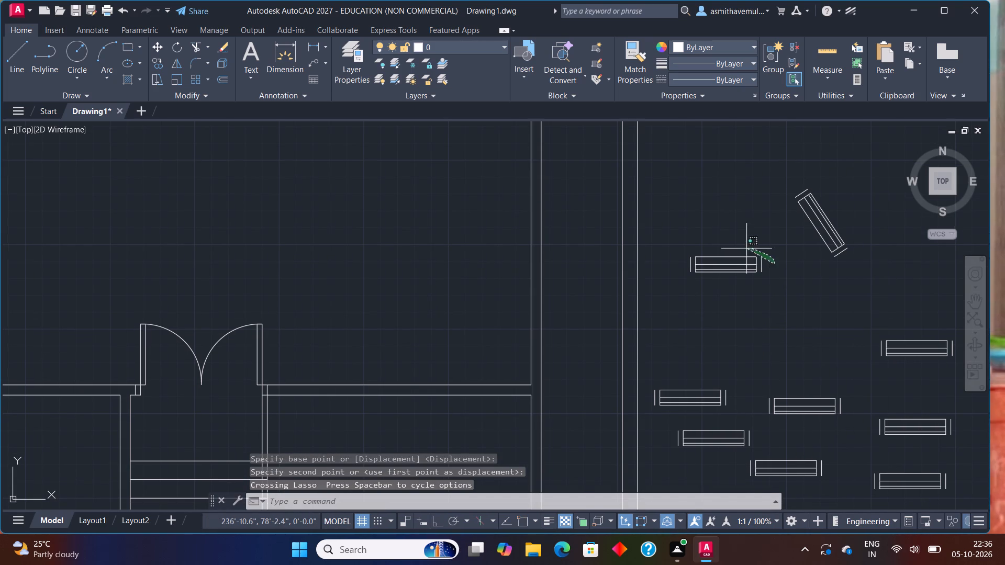
{"action": "left_click_drag", "start_coordinate": [737, 246], "coordinate": [689, 310]}
{"action": "type", "text": "RO"}
{"action": "key", "text": "Return"}
{"action": "left_click", "coordinate": [764, 274]}
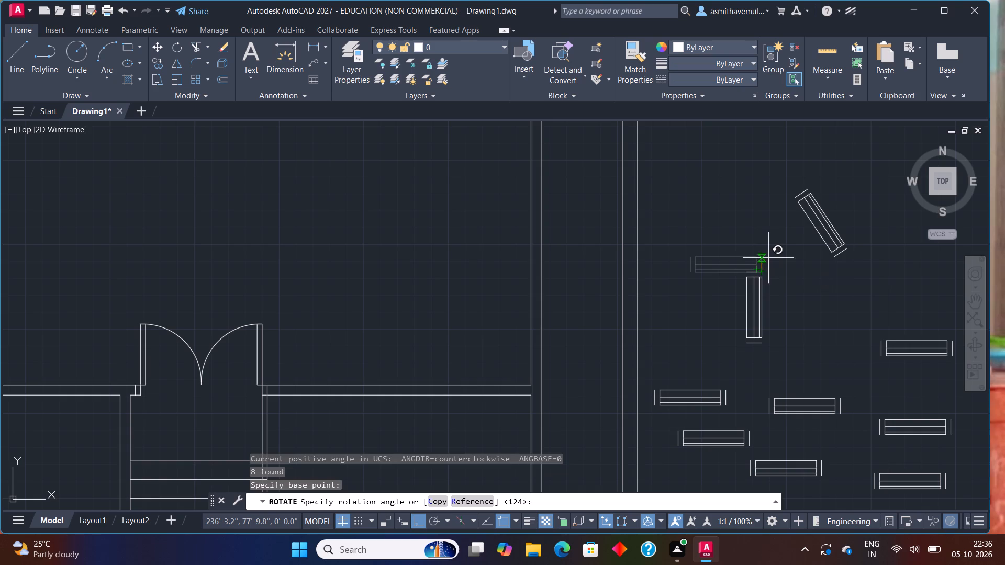
{"action": "left_click", "coordinate": [770, 257]}
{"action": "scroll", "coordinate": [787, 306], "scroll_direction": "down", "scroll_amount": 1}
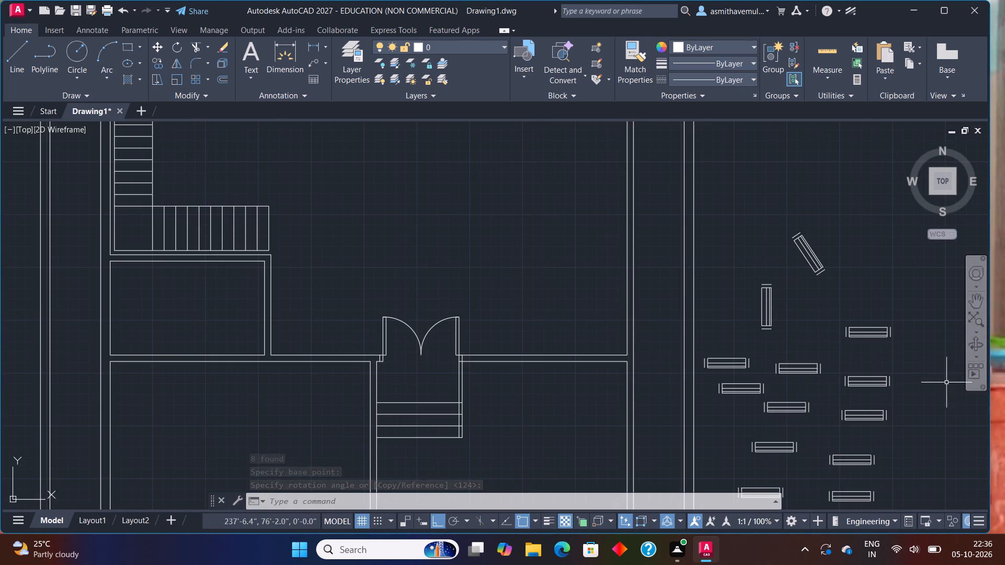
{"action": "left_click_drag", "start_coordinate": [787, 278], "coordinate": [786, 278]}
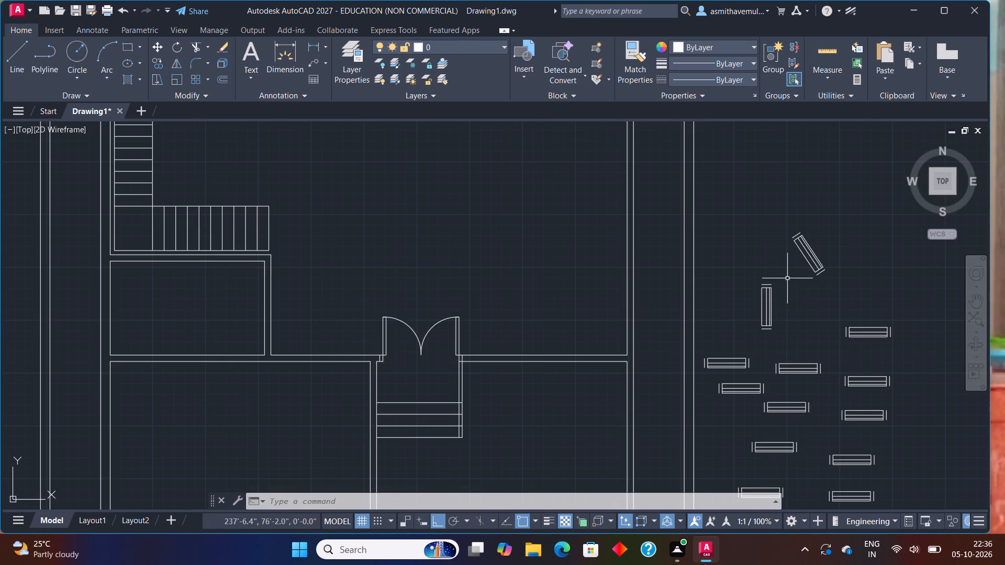
Copy the vertical window symbol from its northeast corner, with ortho off, into the west wall of the room just south of the northwest room.
{"action": "left_click_drag", "start_coordinate": [786, 278], "coordinate": [791, 345]}
{"action": "type", "text": "COPY"}
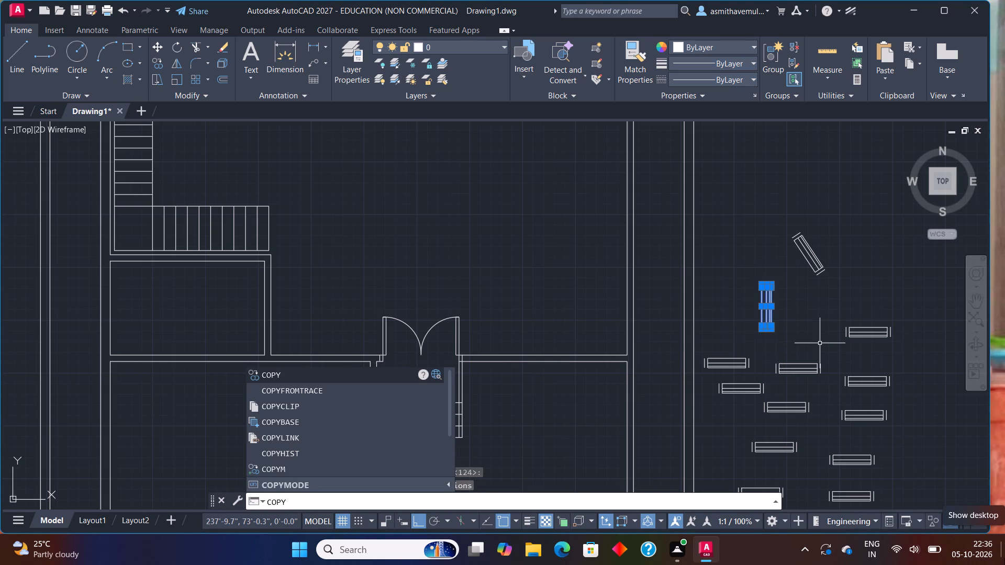
{"action": "key", "text": "Return"}
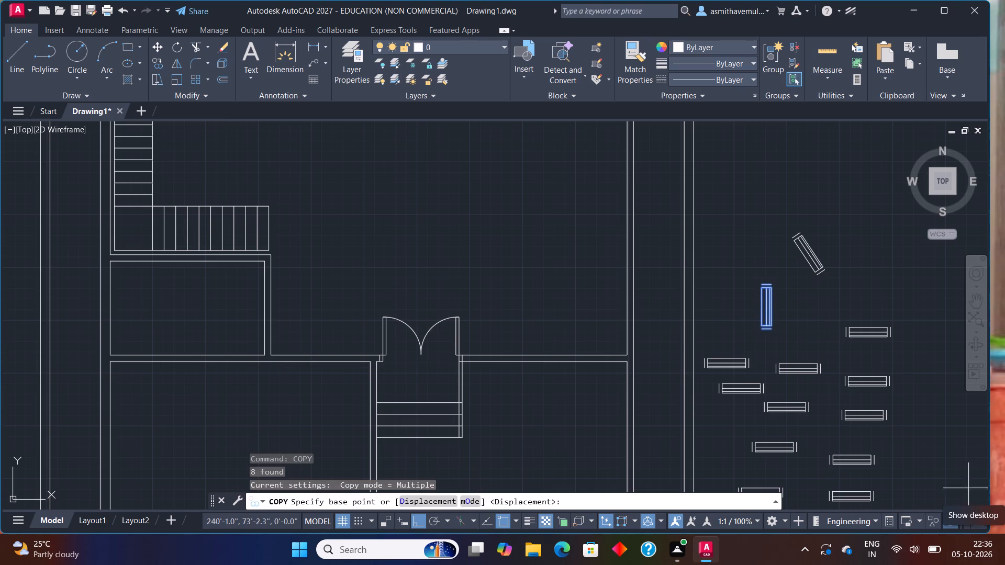
{"action": "scroll", "coordinate": [835, 305], "scroll_direction": "up", "scroll_amount": 1}
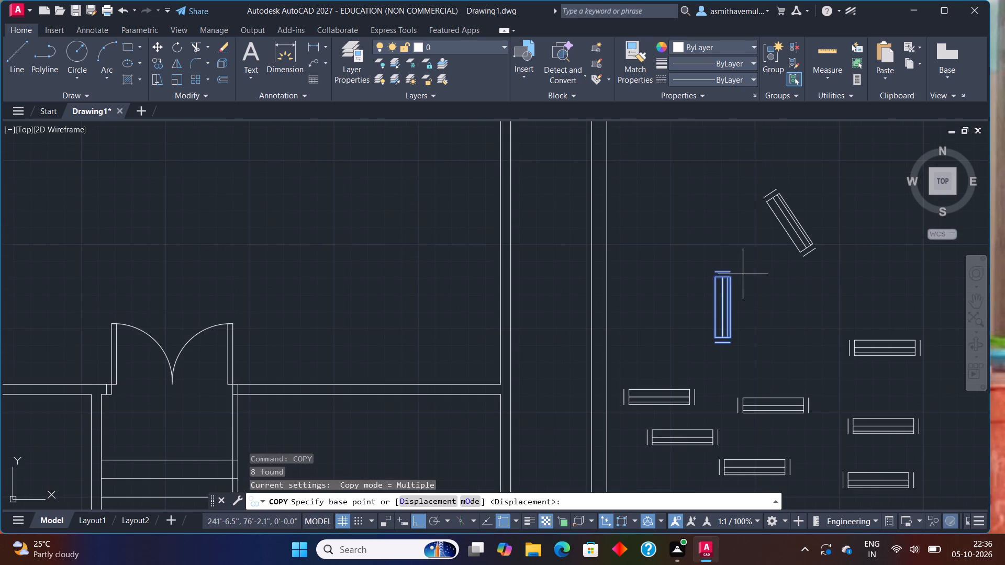
{"action": "left_click", "coordinate": [733, 270]}
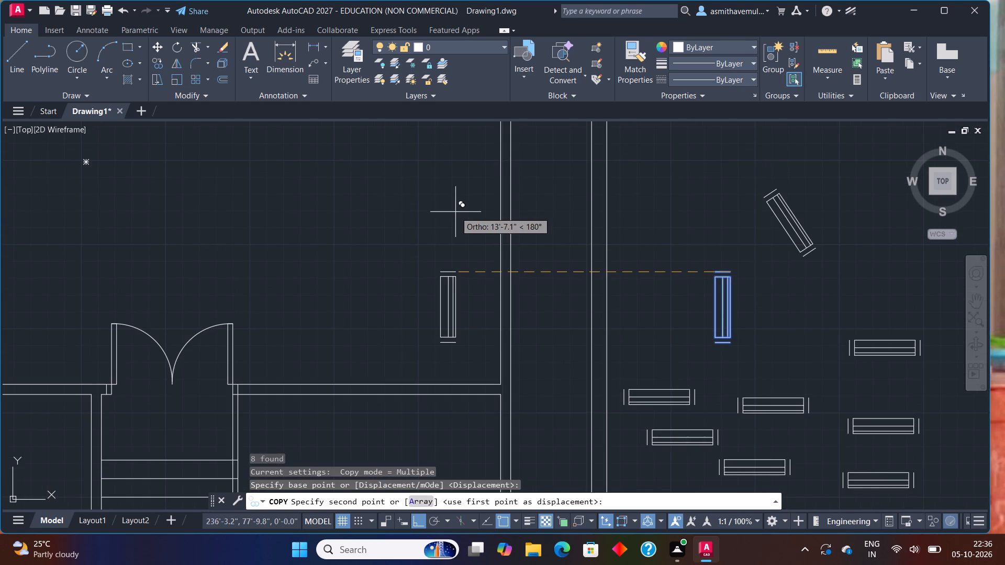
{"action": "key", "text": "F8"}
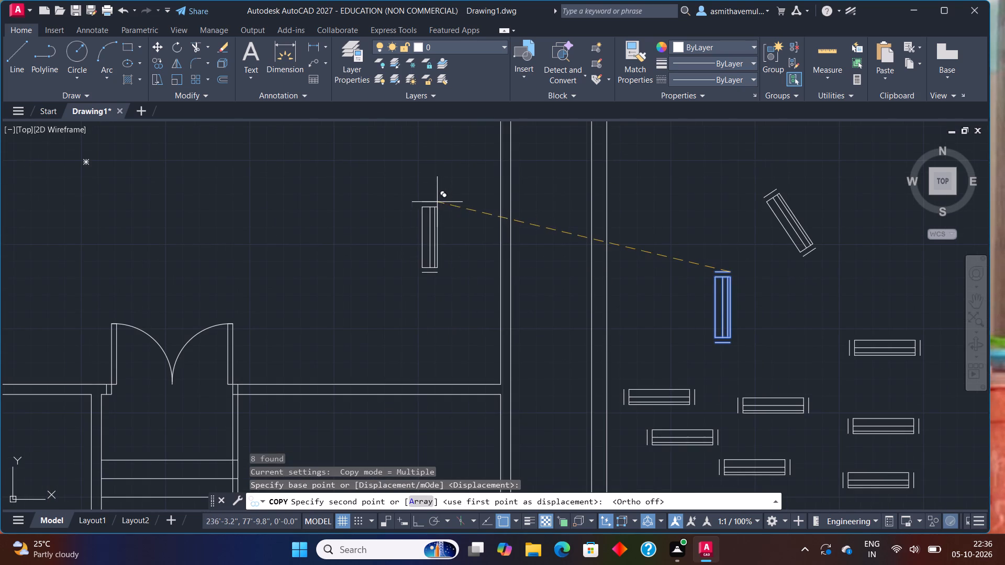
{"action": "scroll", "coordinate": [430, 201], "scroll_direction": "down", "scroll_amount": 1}
{"action": "middle_click_drag", "start_coordinate": [430, 201], "coordinate": [689, 290]}
{"action": "scroll", "coordinate": [334, 207], "scroll_direction": "down", "scroll_amount": 1}
{"action": "middle_click_drag", "start_coordinate": [271, 216], "coordinate": [482, 321]}
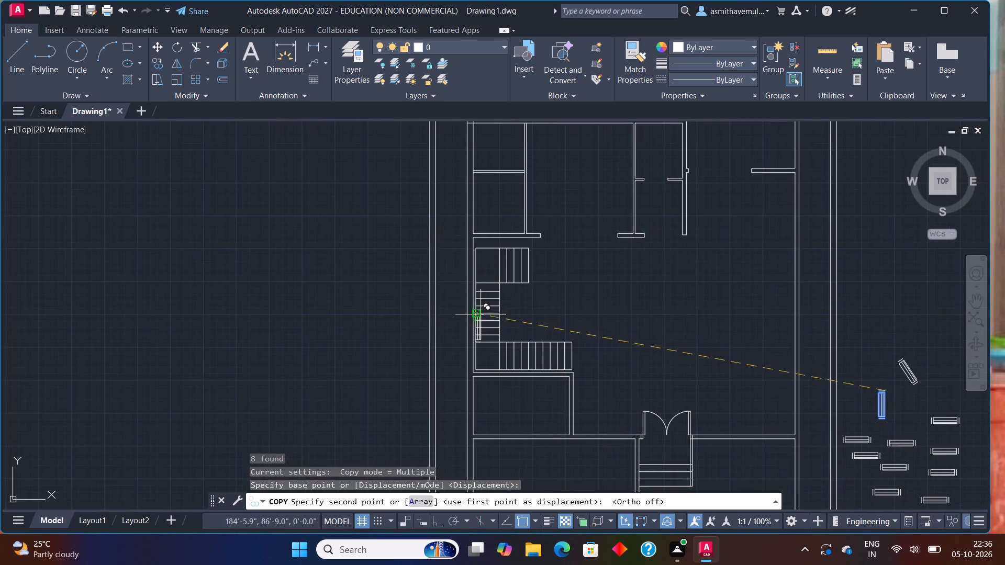
{"action": "scroll", "coordinate": [452, 220], "scroll_direction": "down", "scroll_amount": 1}
{"action": "scroll", "coordinate": [463, 213], "scroll_direction": "up", "scroll_amount": 1}
{"action": "middle_click_drag", "start_coordinate": [464, 207], "coordinate": [490, 329]}
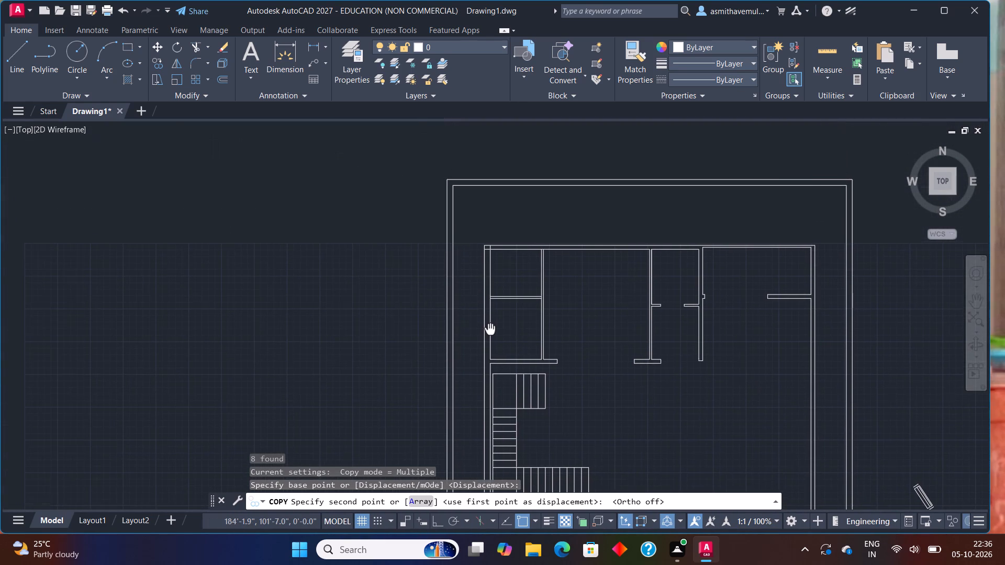
{"action": "scroll", "coordinate": [489, 320], "scroll_direction": "up", "scroll_amount": 2}
{"action": "middle_click_drag", "start_coordinate": [486, 228], "coordinate": [485, 298]}
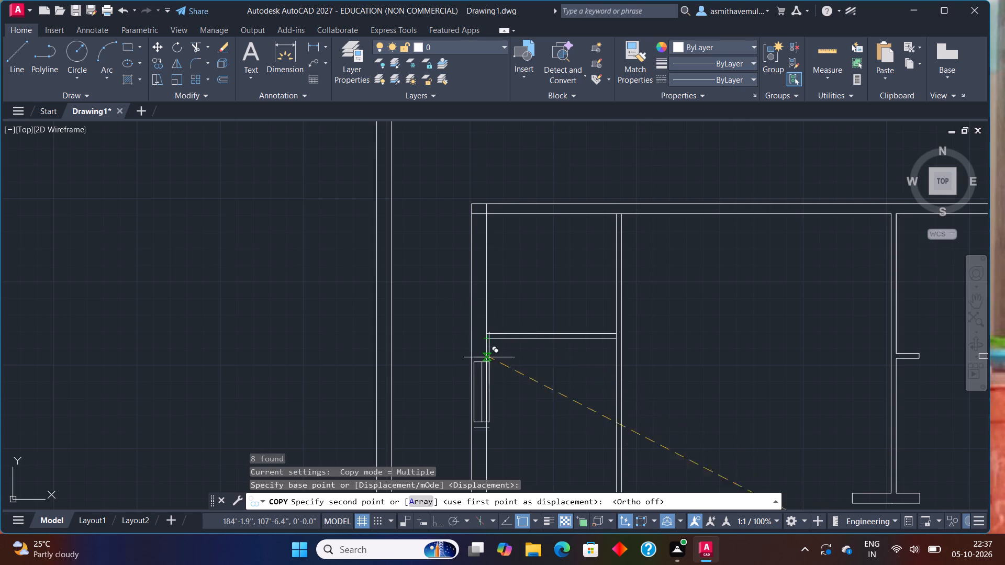
{"action": "middle_click_drag", "start_coordinate": [489, 372], "coordinate": [527, 283]}
{"action": "scroll", "coordinate": [528, 283], "scroll_direction": "up", "scroll_amount": 2}
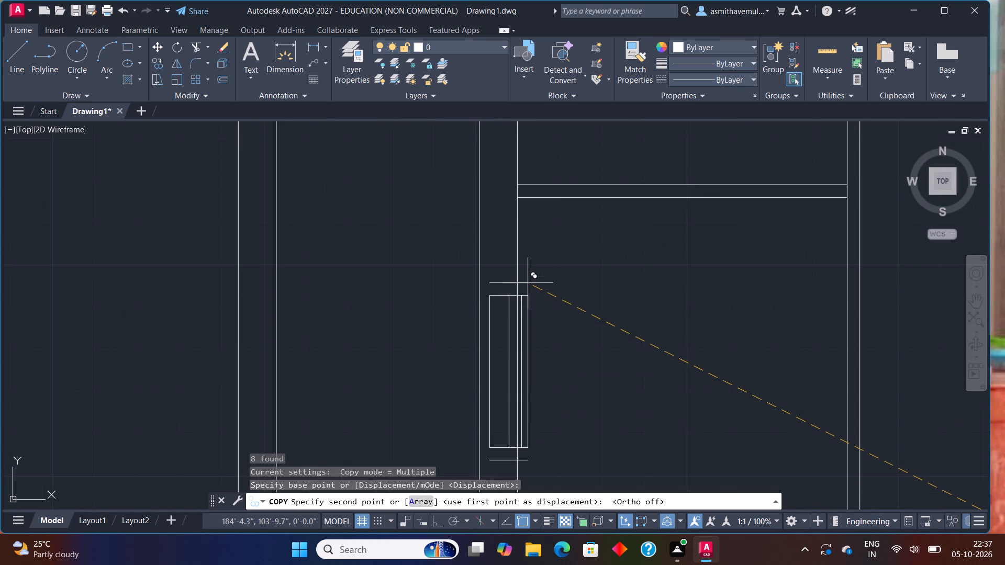
{"action": "middle_click_drag", "start_coordinate": [520, 284], "coordinate": [572, 242]}
{"action": "scroll", "coordinate": [573, 241], "scroll_direction": "down", "scroll_amount": 1}
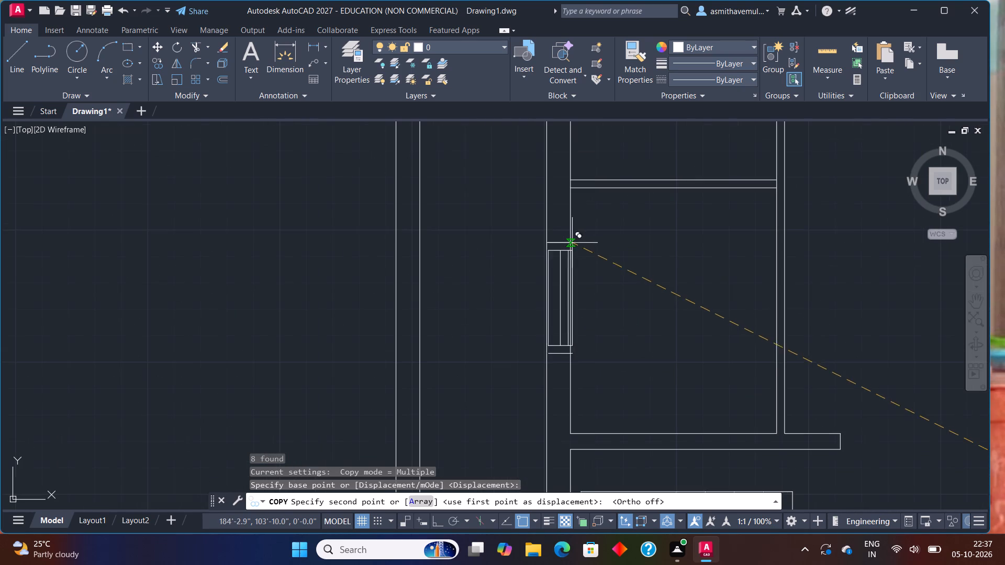
{"action": "scroll", "coordinate": [566, 272], "scroll_direction": "up", "scroll_amount": 1}
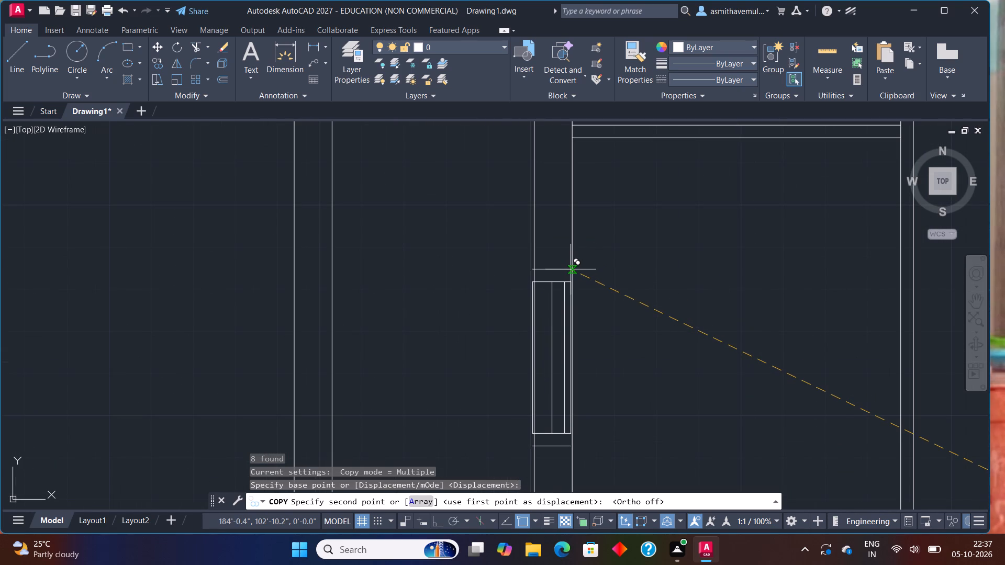
{"action": "left_click", "coordinate": [573, 269]}
Place a second copy of the vertical window in the west wall beside the staircase's northern landing.
{"action": "scroll", "coordinate": [600, 273], "scroll_direction": "down", "scroll_amount": 1}
{"action": "middle_click_drag", "start_coordinate": [687, 332], "coordinate": [688, 328]}
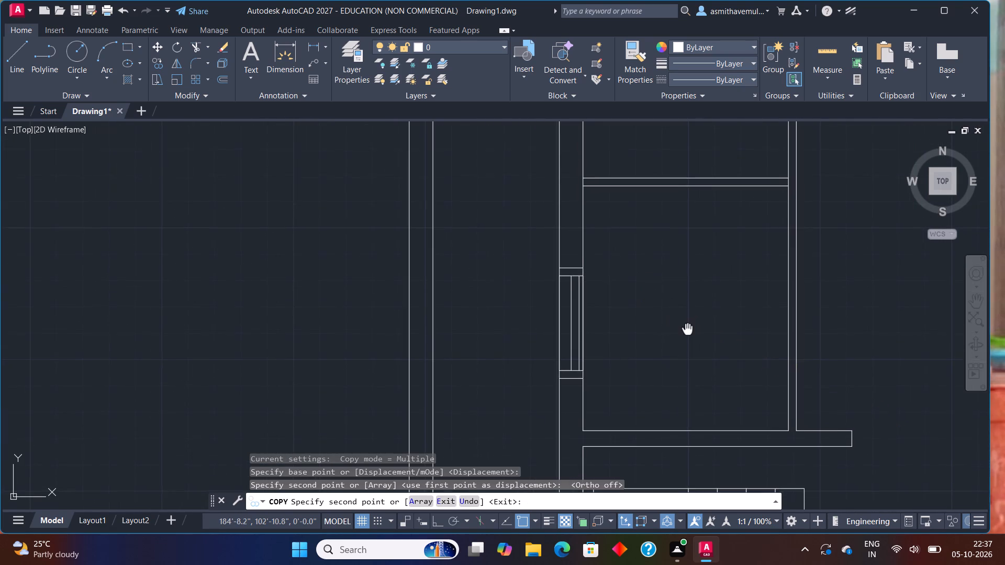
{"action": "middle_click_drag", "start_coordinate": [688, 328], "coordinate": [742, 186]}
{"action": "scroll", "coordinate": [735, 237], "scroll_direction": "down", "scroll_amount": 1}
{"action": "middle_click_drag", "start_coordinate": [718, 304], "coordinate": [743, 210]}
{"action": "scroll", "coordinate": [698, 239], "scroll_direction": "up", "scroll_amount": 2}
{"action": "left_click", "coordinate": [697, 234]}
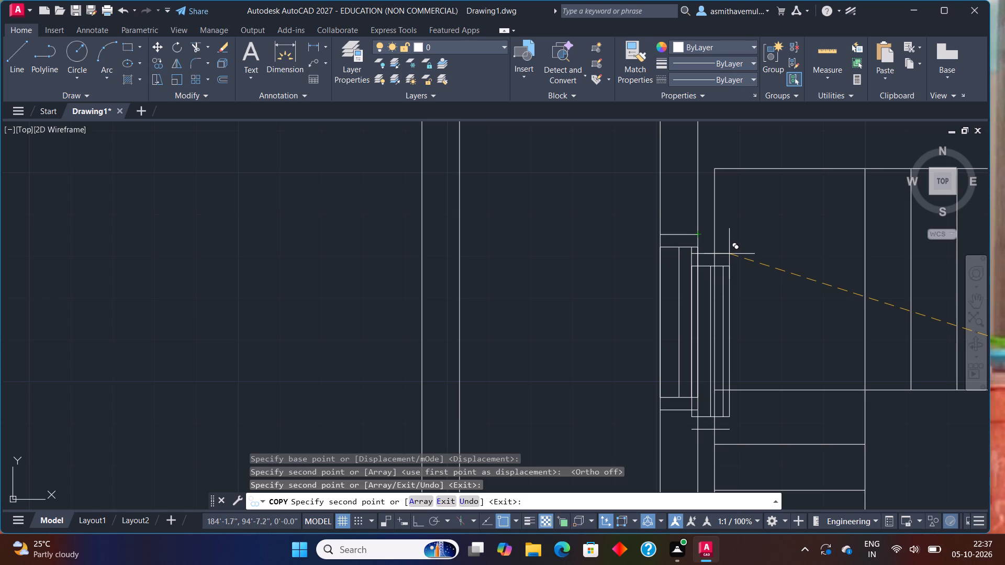
Place a third copy of the vertical window in the west wall beside the staircase's southern landing.
{"action": "scroll", "coordinate": [729, 254], "scroll_direction": "down", "scroll_amount": 1}
{"action": "middle_click_drag", "start_coordinate": [727, 259], "coordinate": [728, 255]}
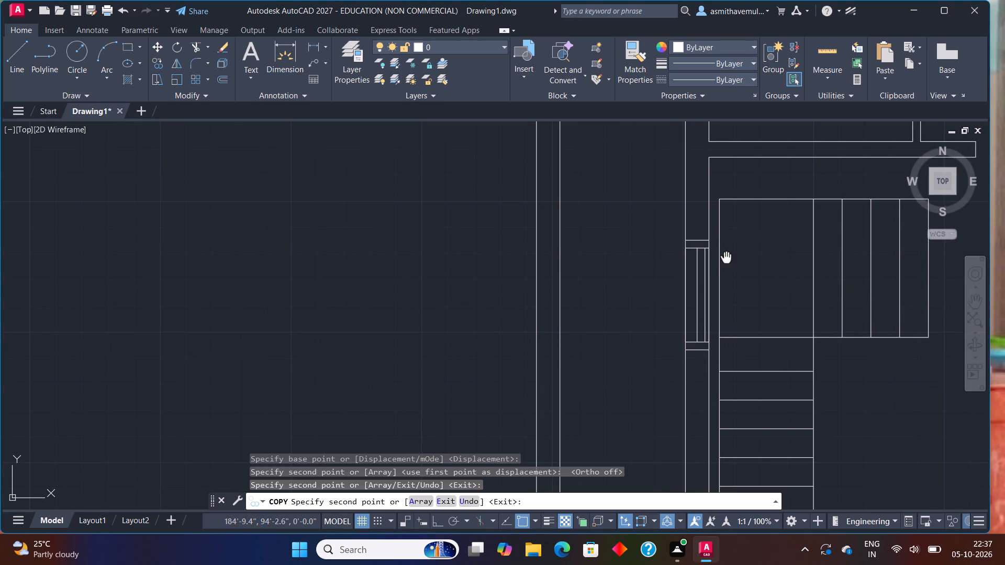
{"action": "middle_click_drag", "start_coordinate": [728, 255], "coordinate": [746, 195]}
{"action": "scroll", "coordinate": [750, 204], "scroll_direction": "down", "scroll_amount": 1}
{"action": "middle_click_drag", "start_coordinate": [814, 346], "coordinate": [795, 199]}
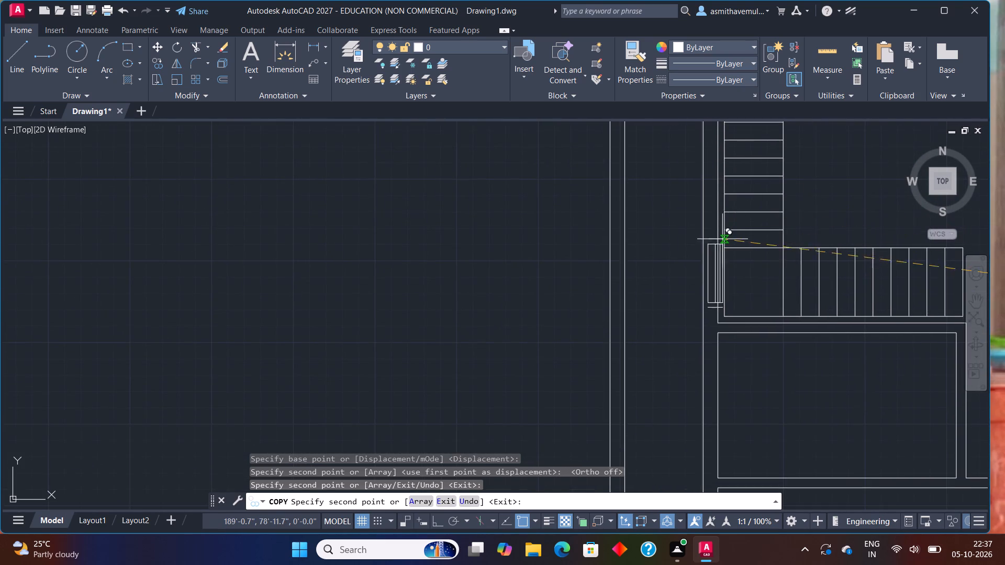
{"action": "scroll", "coordinate": [722, 239], "scroll_direction": "up", "scroll_amount": 3}
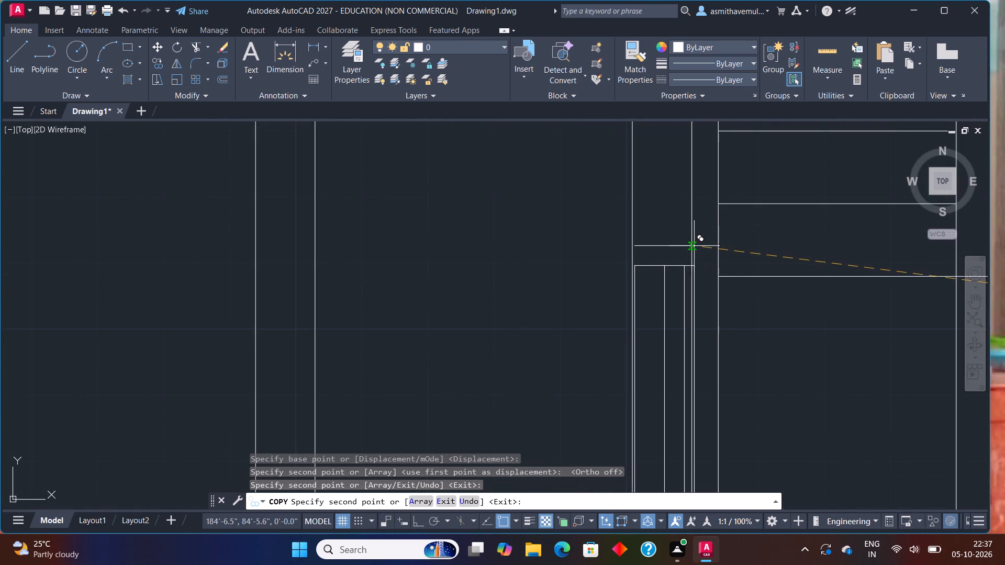
{"action": "left_click", "coordinate": [691, 245]}
Place a fourth copy of the vertical window in the west wall of the small room south of the staircase.
{"action": "scroll", "coordinate": [717, 241], "scroll_direction": "down", "scroll_amount": 3}
{"action": "middle_click_drag", "start_coordinate": [760, 330], "coordinate": [761, 284]}
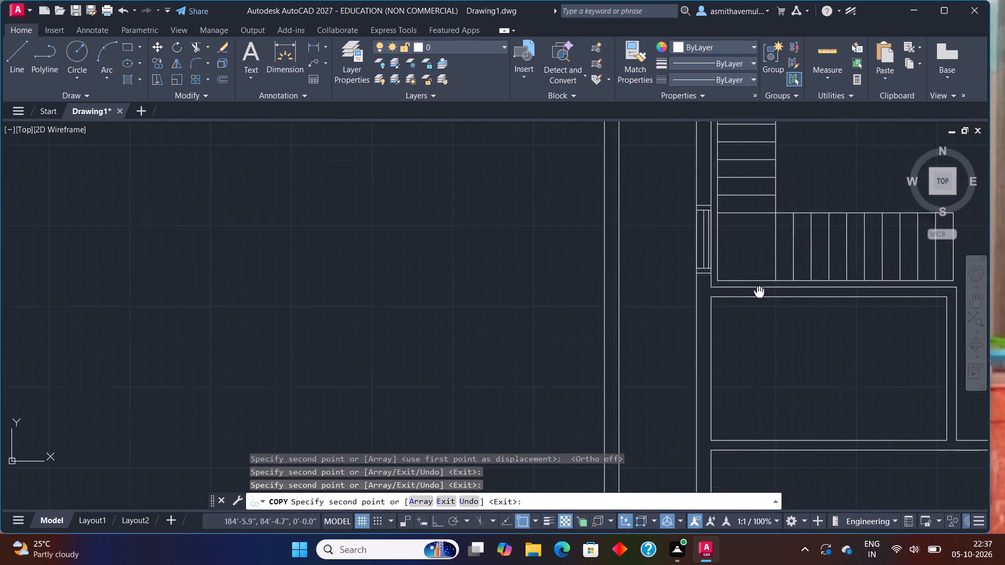
{"action": "middle_click_drag", "start_coordinate": [761, 284], "coordinate": [799, 103]}
{"action": "scroll", "coordinate": [778, 227], "scroll_direction": "down", "scroll_amount": 1}
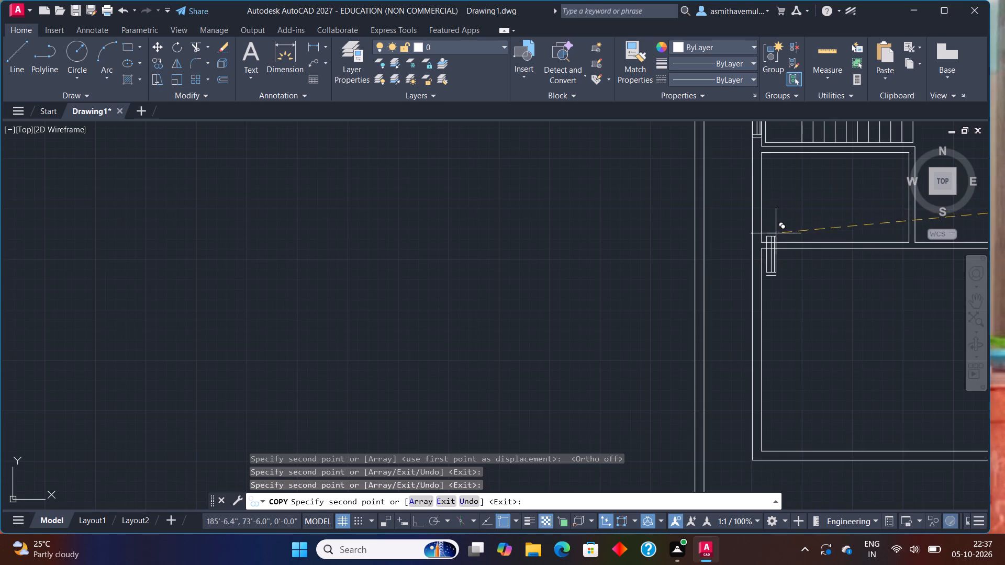
{"action": "scroll", "coordinate": [776, 235], "scroll_direction": "down", "scroll_amount": 2}
{"action": "scroll", "coordinate": [757, 219], "scroll_direction": "up", "scroll_amount": 4}
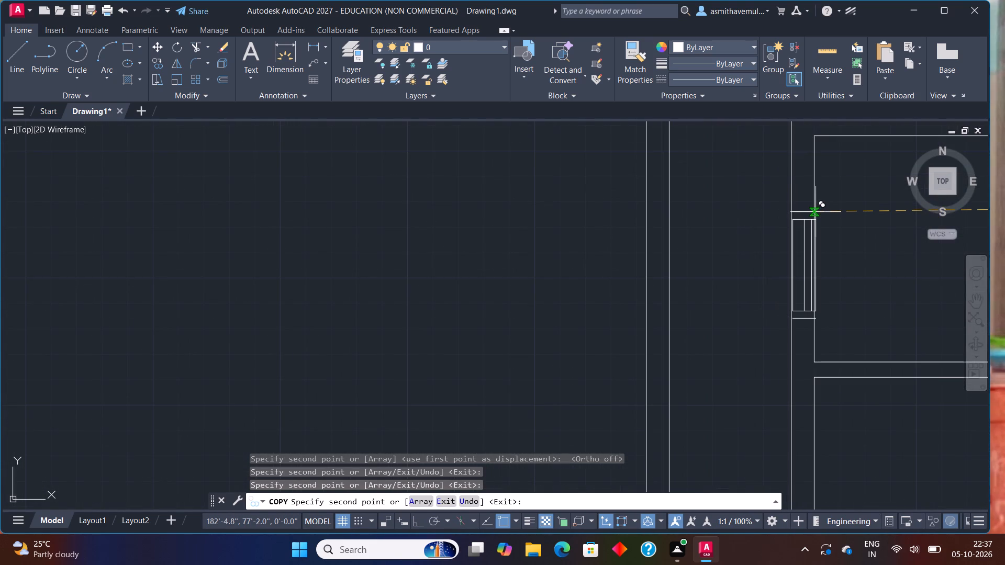
{"action": "scroll", "coordinate": [814, 211], "scroll_direction": "up", "scroll_amount": 2}
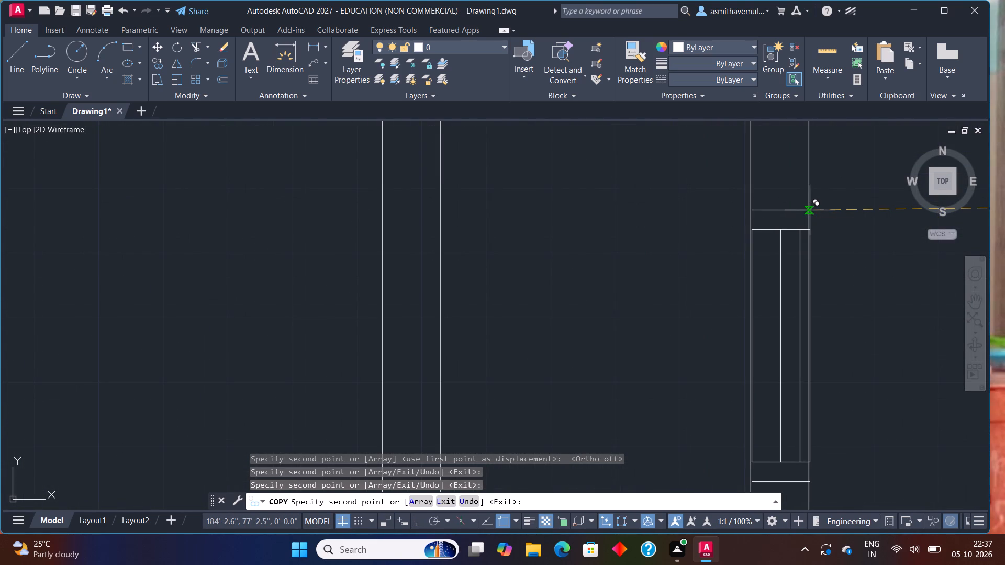
{"action": "left_click", "coordinate": [810, 210]}
Place a fifth copy of the vertical window in the northern part of the large southwest room's west wall.
{"action": "scroll", "coordinate": [817, 230], "scroll_direction": "down", "scroll_amount": 3}
{"action": "middle_click_drag", "start_coordinate": [832, 375], "coordinate": [840, 245]}
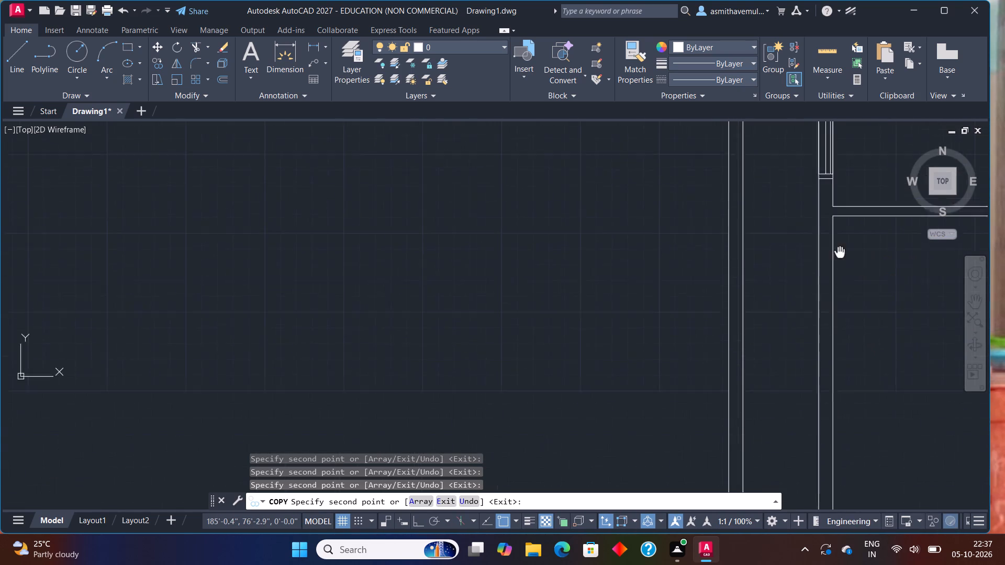
{"action": "middle_click_drag", "start_coordinate": [840, 245], "coordinate": [827, 188]}
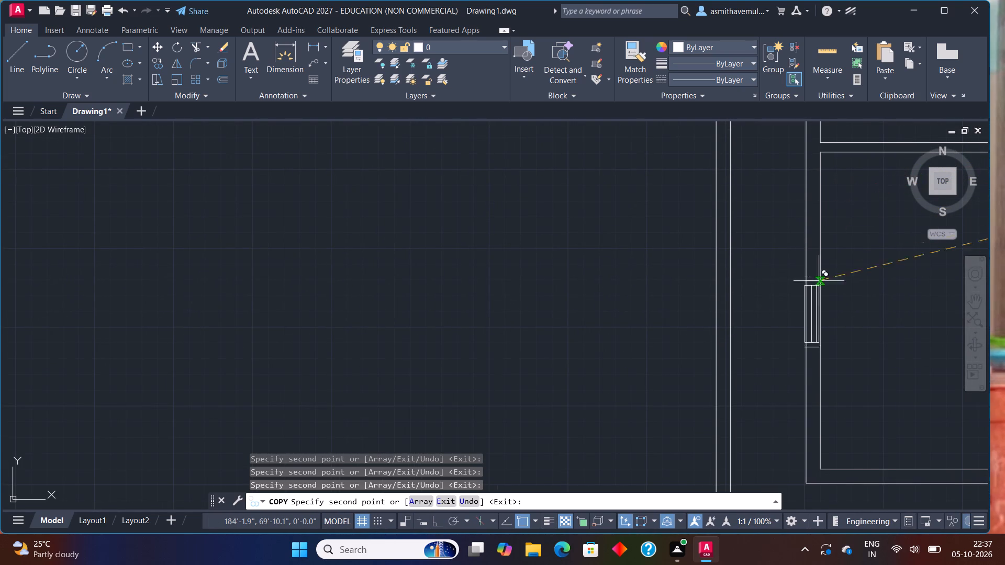
{"action": "middle_click_drag", "start_coordinate": [811, 366], "coordinate": [306, 222]}
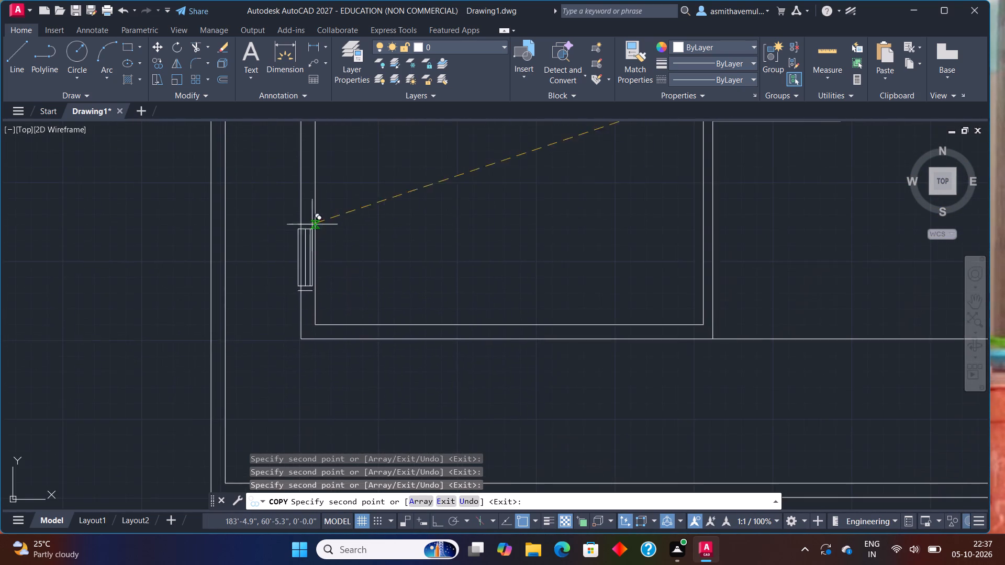
{"action": "scroll", "coordinate": [322, 222], "scroll_direction": "up", "scroll_amount": 2}
{"action": "scroll", "coordinate": [322, 202], "scroll_direction": "down", "scroll_amount": 2}
{"action": "middle_click_drag", "start_coordinate": [332, 196], "coordinate": [319, 257]}
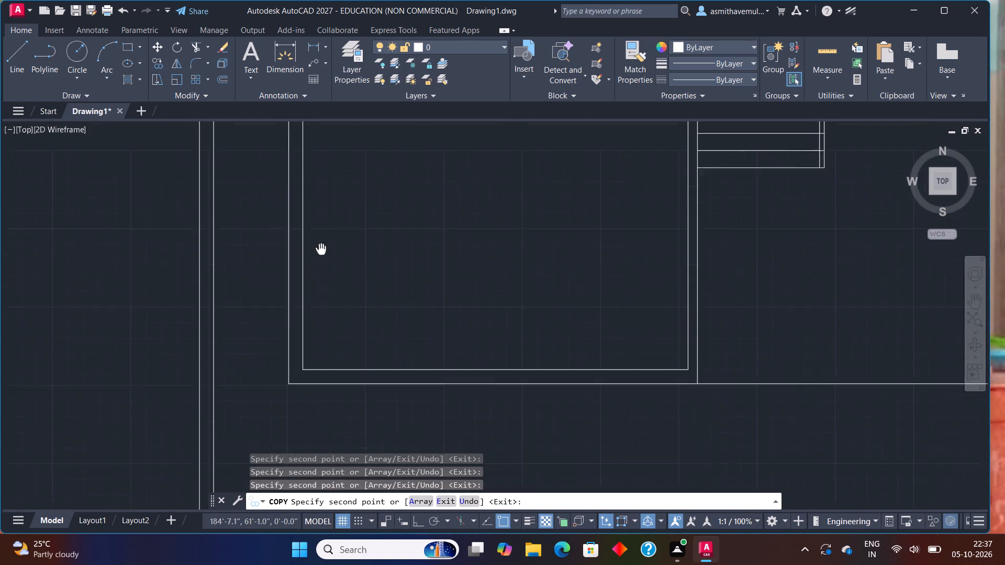
{"action": "middle_click_drag", "start_coordinate": [319, 257], "coordinate": [284, 349]}
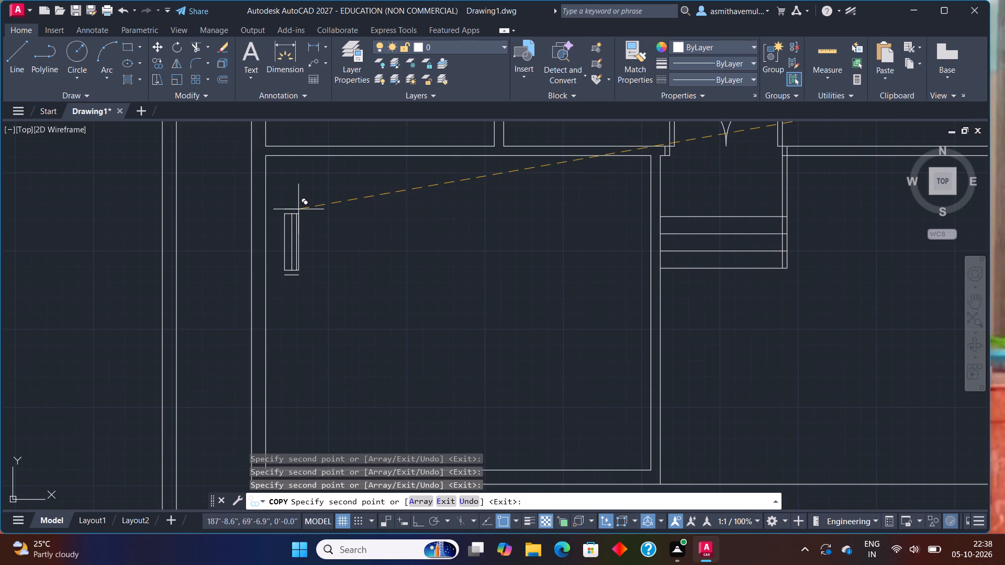
{"action": "scroll", "coordinate": [297, 208], "scroll_direction": "up", "scroll_amount": 1}
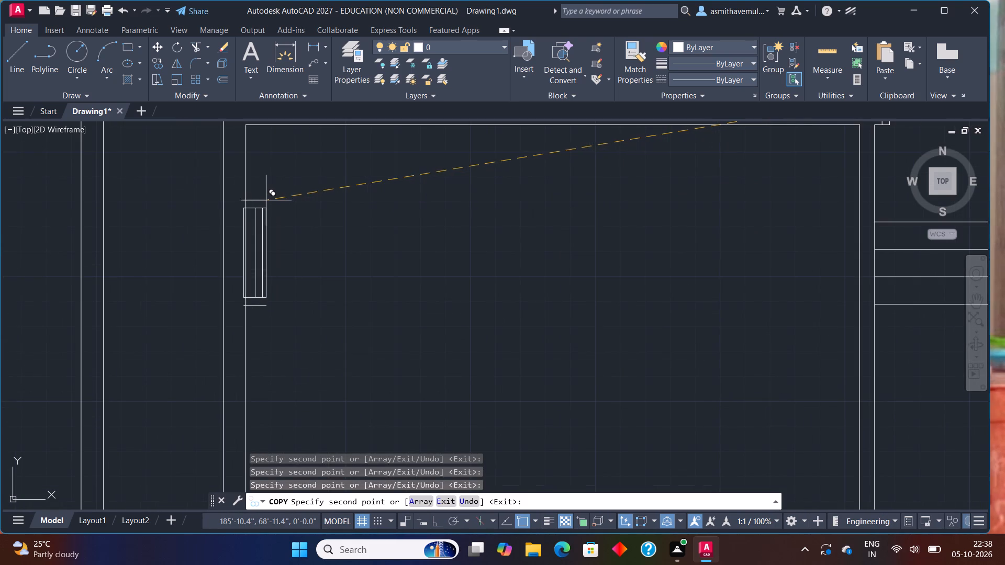
{"action": "scroll", "coordinate": [242, 197], "scroll_direction": "up", "scroll_amount": 1}
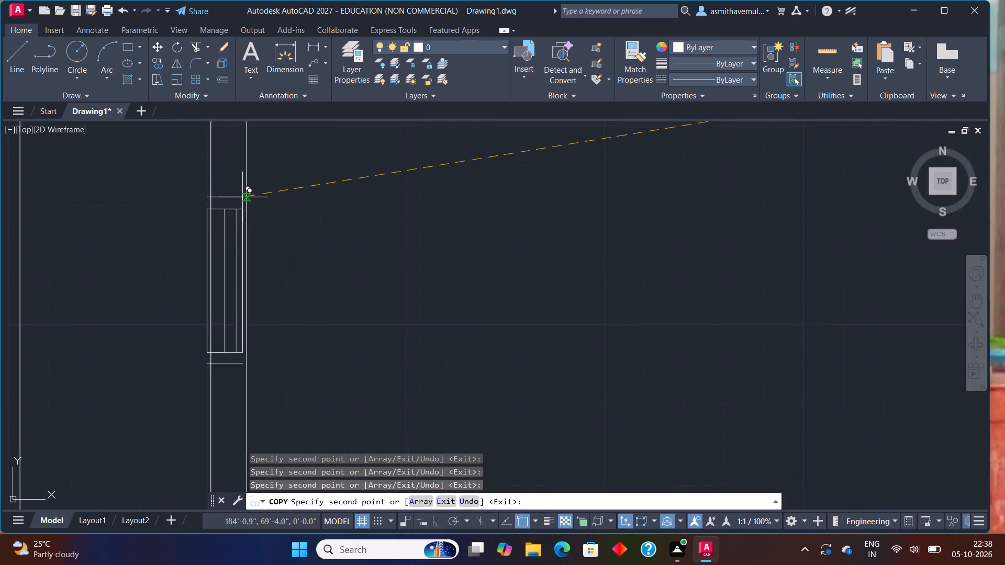
{"action": "scroll", "coordinate": [242, 197], "scroll_direction": "up", "scroll_amount": 1}
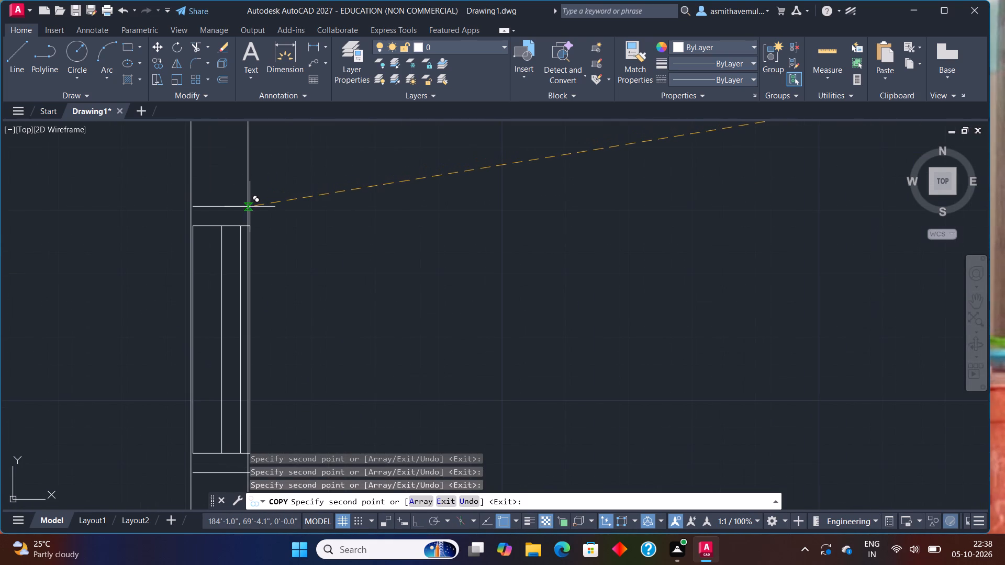
{"action": "left_click", "coordinate": [247, 207]}
Place a sixth copy of the vertical window in the southern part of the southwest room's west wall and end the copying.
{"action": "scroll", "coordinate": [283, 230], "scroll_direction": "down", "scroll_amount": 4}
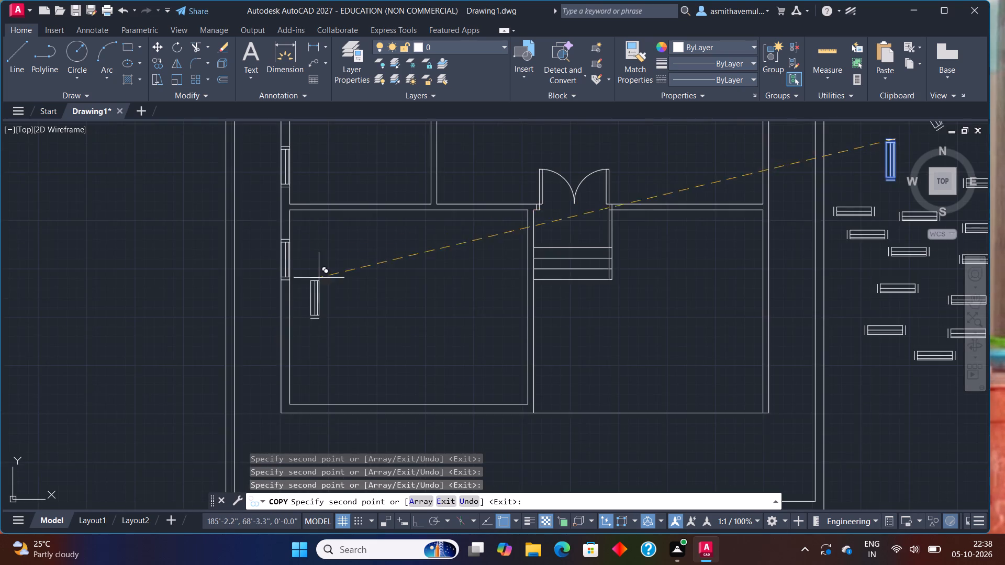
{"action": "middle_click_drag", "start_coordinate": [319, 317], "coordinate": [428, 147]}
{"action": "scroll", "coordinate": [406, 166], "scroll_direction": "up", "scroll_amount": 3}
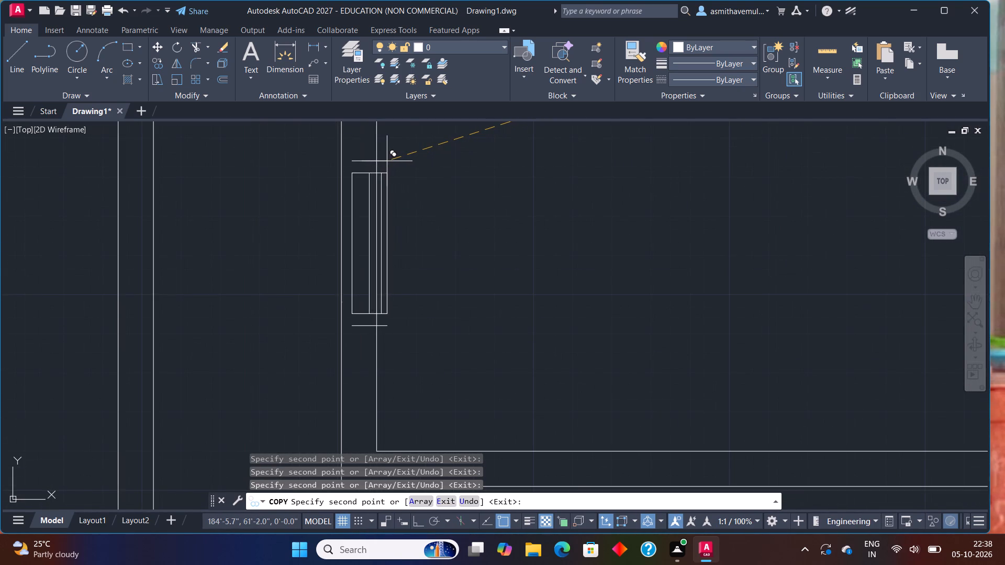
{"action": "left_click", "coordinate": [377, 163]}
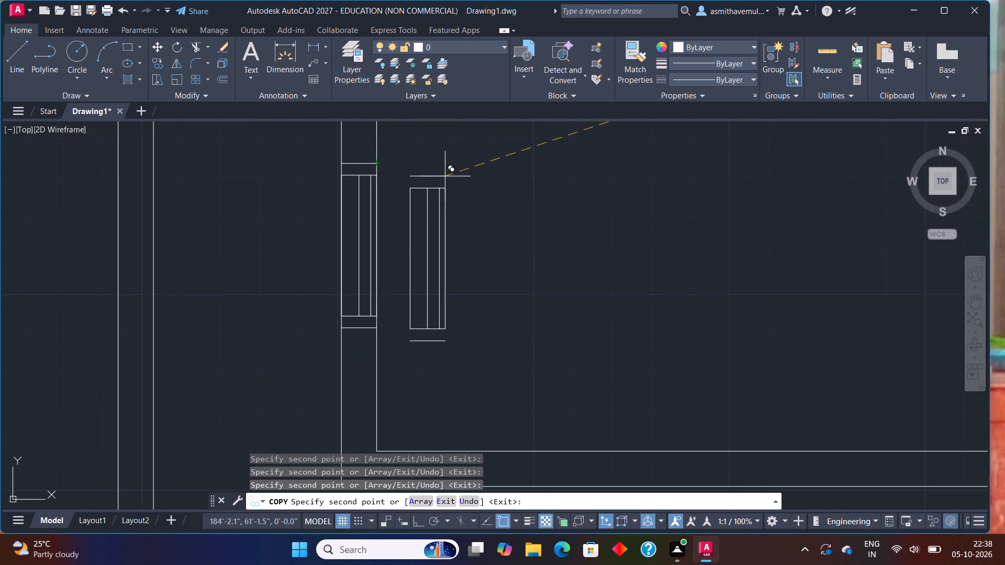
{"action": "key", "text": "Escape"}
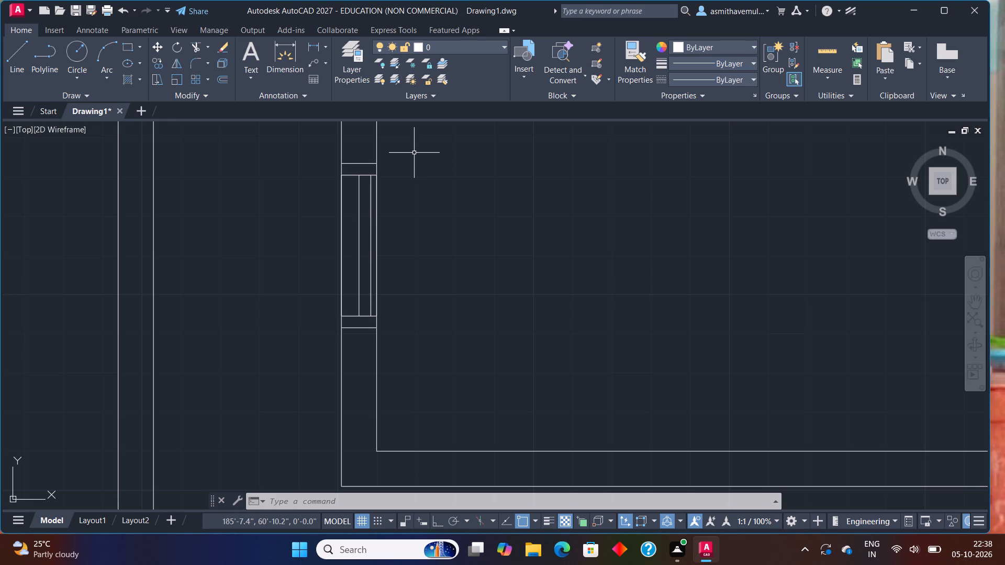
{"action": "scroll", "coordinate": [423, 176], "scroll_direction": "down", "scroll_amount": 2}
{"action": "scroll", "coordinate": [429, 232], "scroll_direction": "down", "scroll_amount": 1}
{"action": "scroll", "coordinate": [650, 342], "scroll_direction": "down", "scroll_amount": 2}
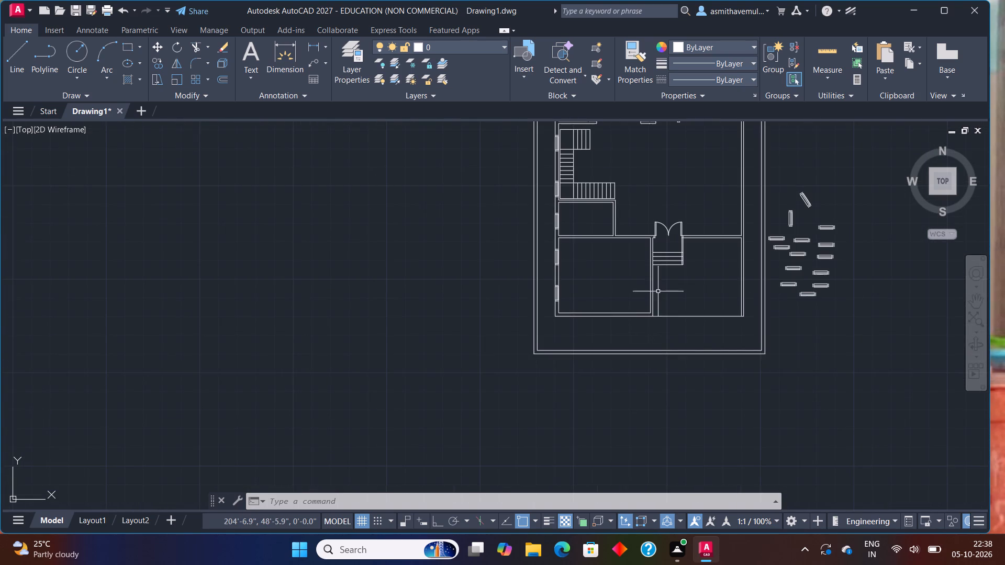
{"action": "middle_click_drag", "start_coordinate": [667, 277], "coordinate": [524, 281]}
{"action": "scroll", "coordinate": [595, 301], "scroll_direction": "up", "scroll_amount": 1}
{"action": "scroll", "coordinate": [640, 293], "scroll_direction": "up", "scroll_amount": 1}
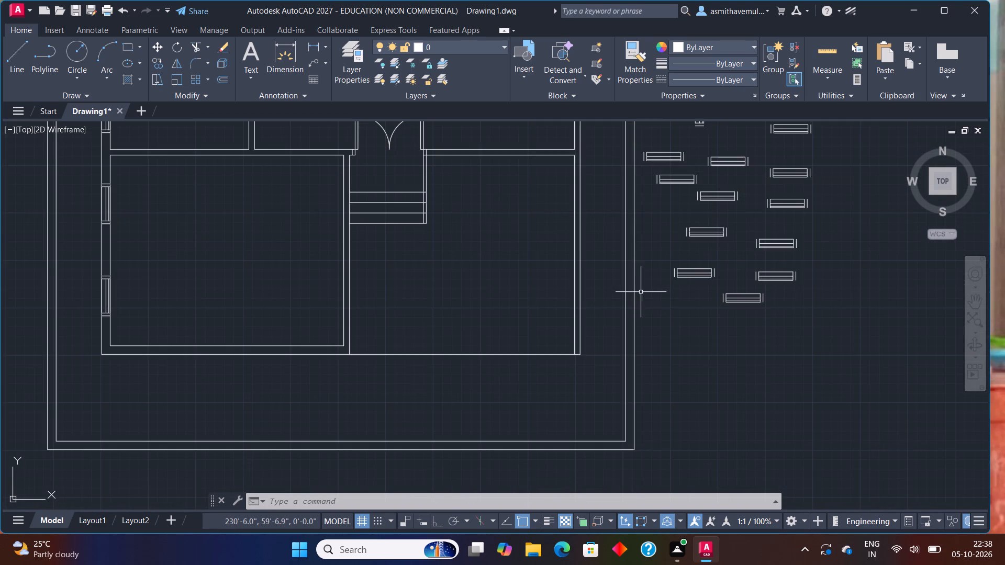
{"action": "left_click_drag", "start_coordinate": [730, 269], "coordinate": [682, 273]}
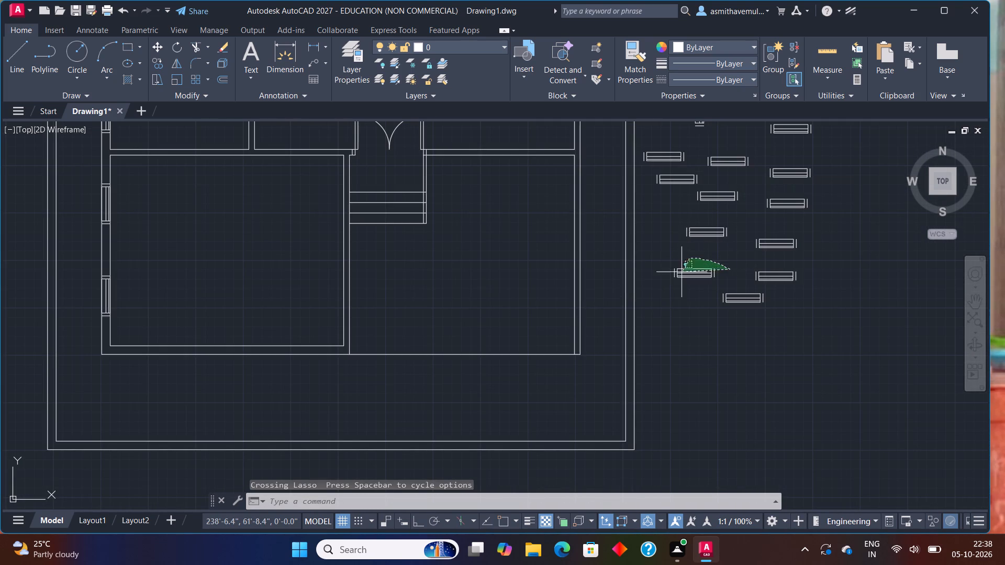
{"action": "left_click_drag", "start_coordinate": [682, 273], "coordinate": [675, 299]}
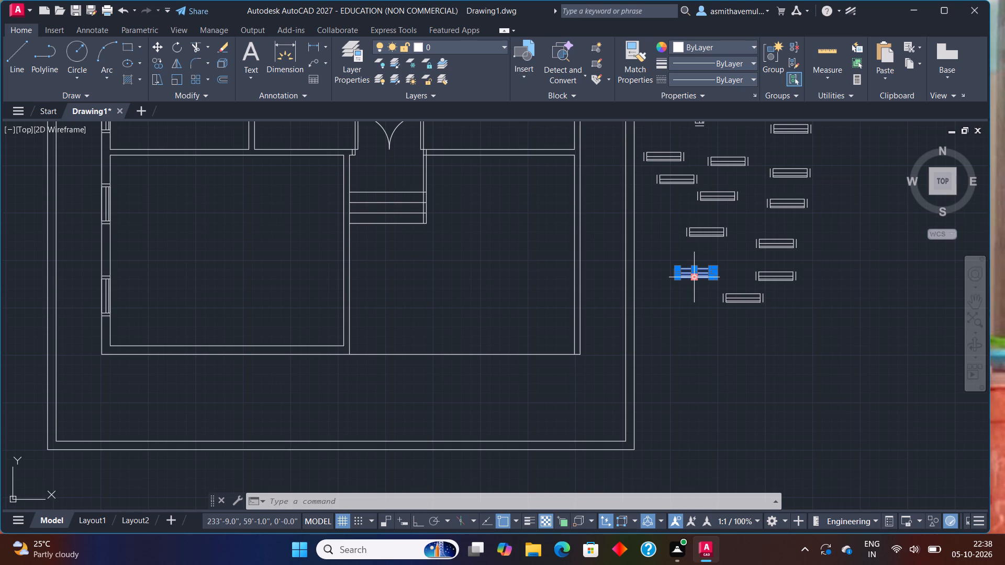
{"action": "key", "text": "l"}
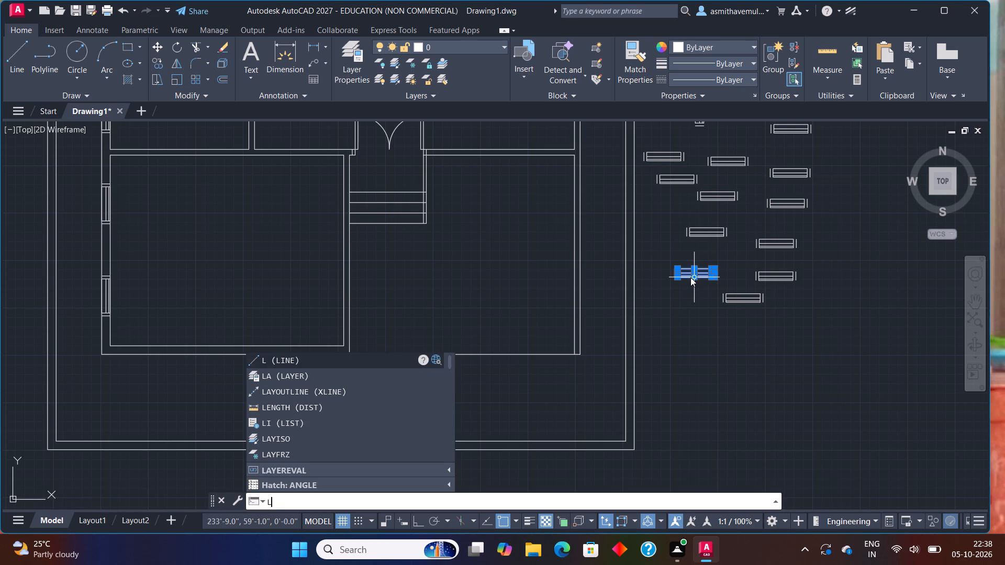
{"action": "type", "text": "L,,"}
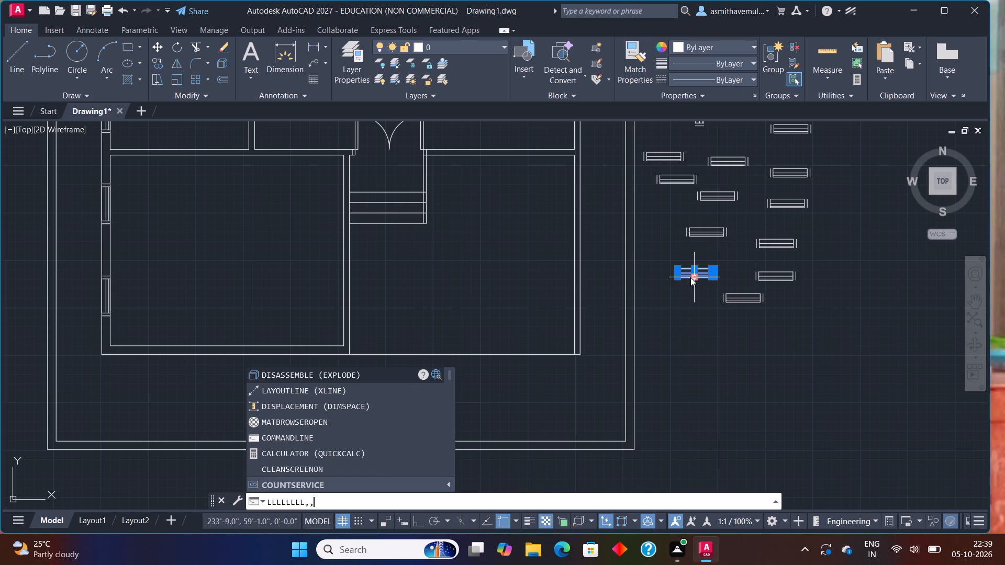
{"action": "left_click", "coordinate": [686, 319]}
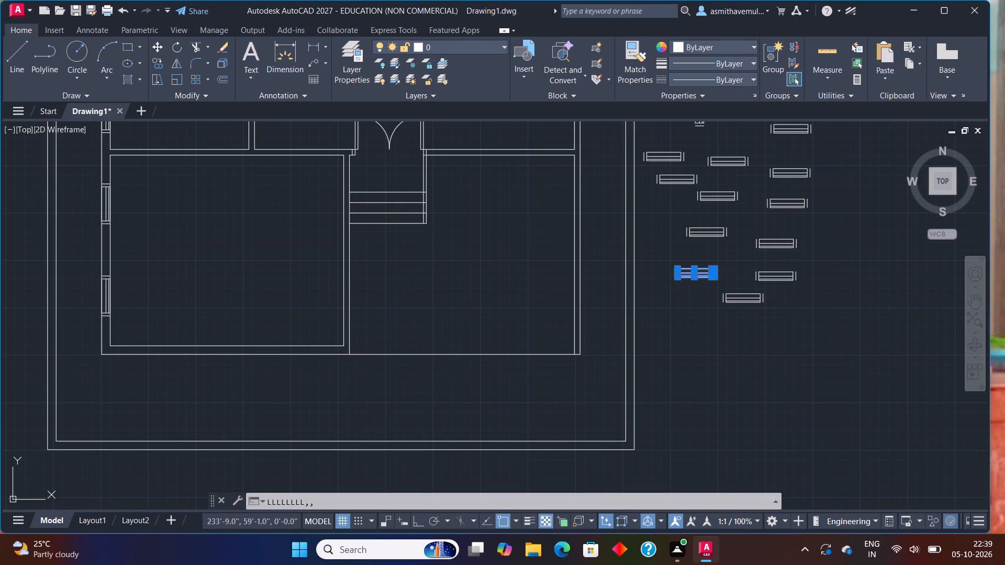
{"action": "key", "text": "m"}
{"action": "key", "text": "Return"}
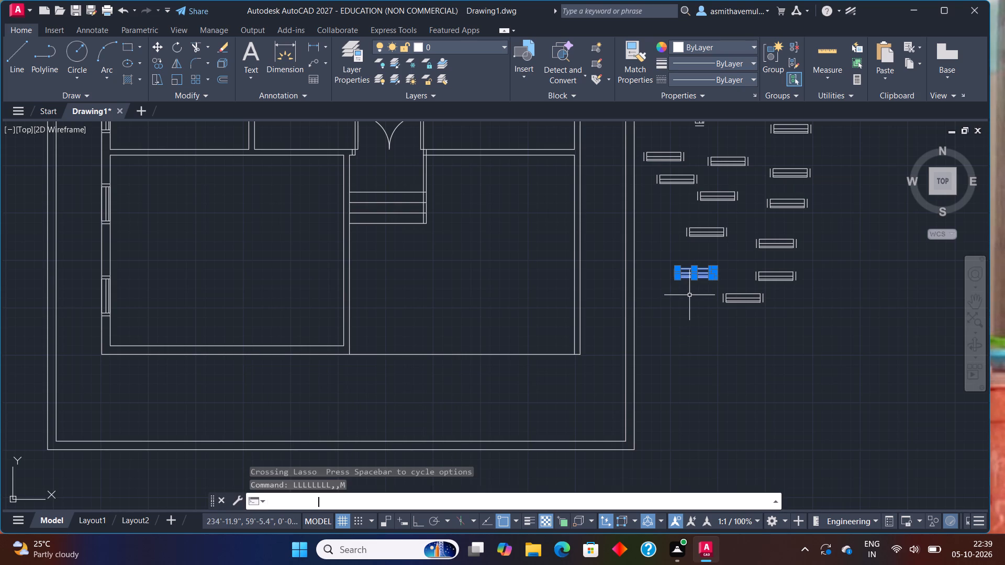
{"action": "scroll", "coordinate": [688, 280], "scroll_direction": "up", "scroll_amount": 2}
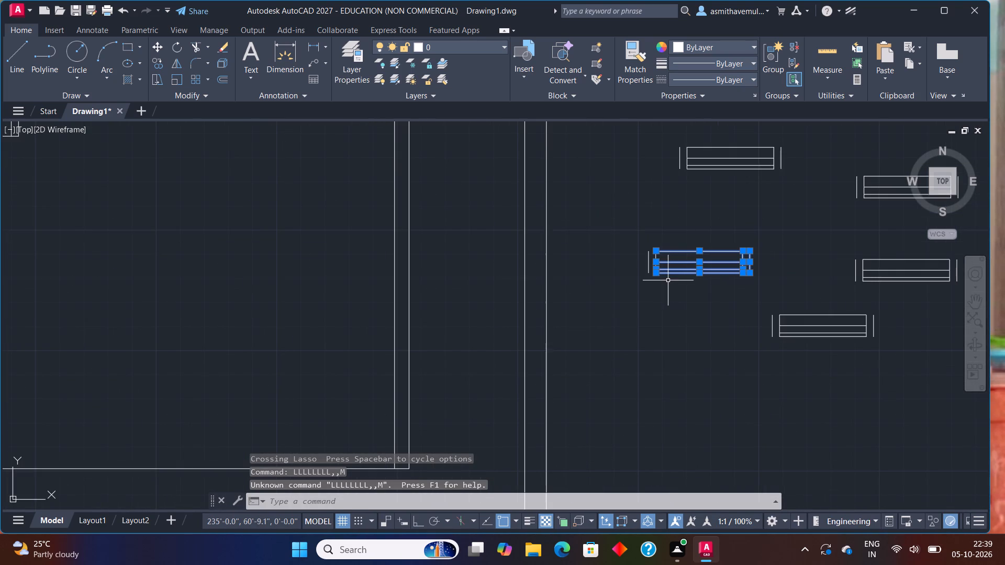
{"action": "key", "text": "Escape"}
Move one spare horizontal window symbol from the group east of the plan to the clear space southeast of the outer boundary.
{"action": "left_click_drag", "start_coordinate": [757, 258], "coordinate": [675, 233]}
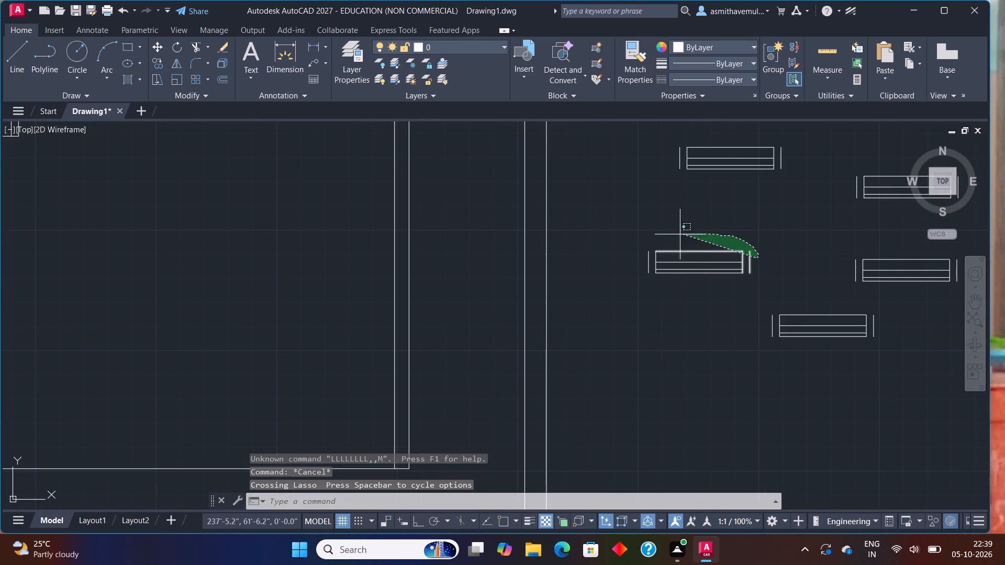
{"action": "left_click_drag", "start_coordinate": [675, 233], "coordinate": [642, 299]}
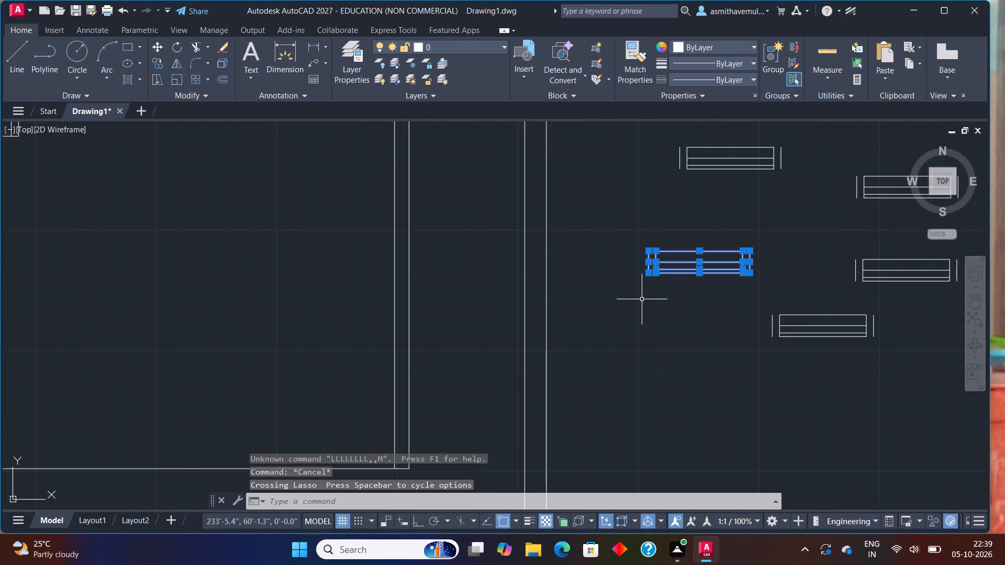
{"action": "key", "text": "m"}
{"action": "key", "text": "Return"}
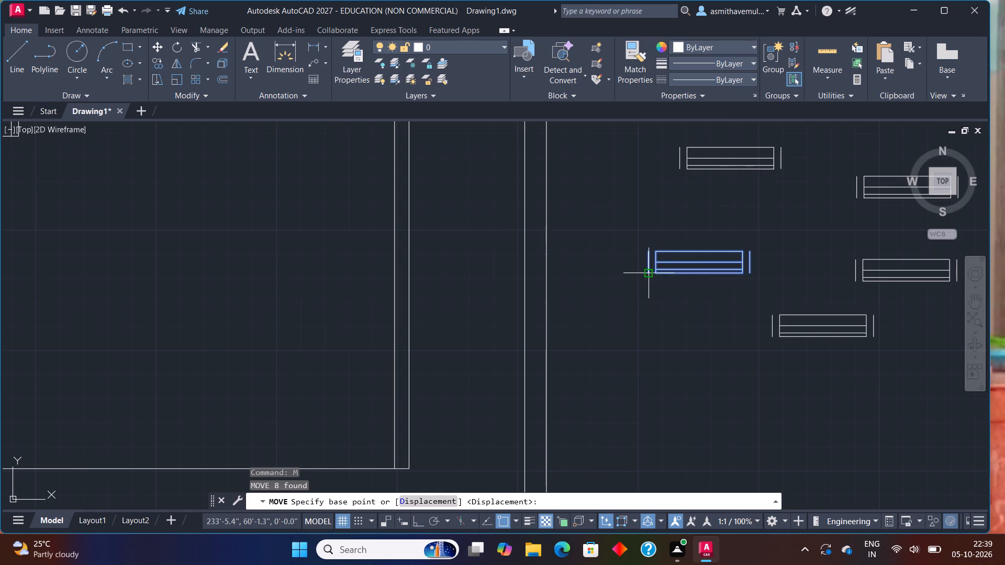
{"action": "left_click", "coordinate": [647, 269]}
{"action": "scroll", "coordinate": [644, 326], "scroll_direction": "down", "scroll_amount": 3}
{"action": "middle_click_drag", "start_coordinate": [669, 428], "coordinate": [669, 427]}
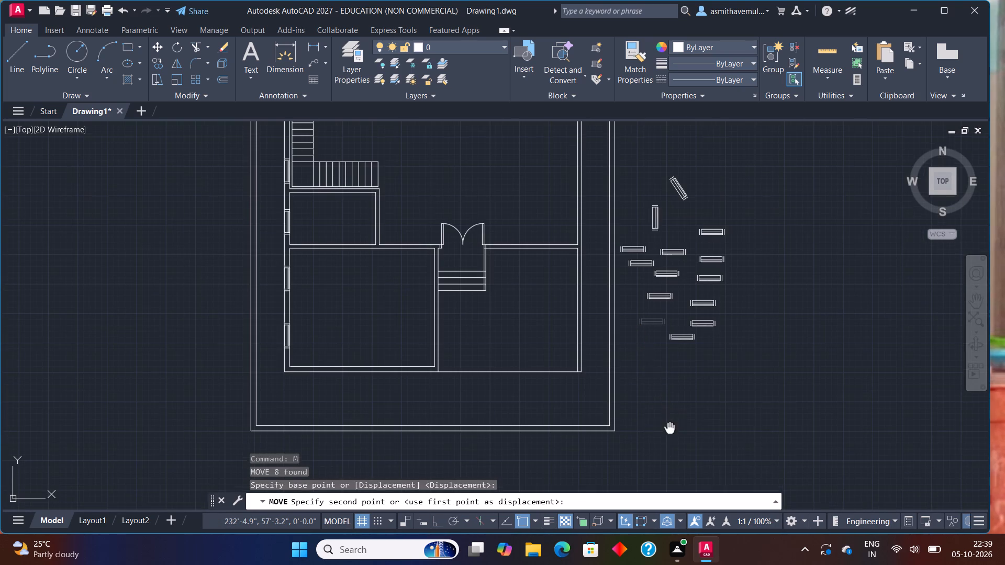
{"action": "middle_click_drag", "start_coordinate": [669, 427], "coordinate": [682, 296]}
{"action": "scroll", "coordinate": [703, 317], "scroll_direction": "up", "scroll_amount": 1}
{"action": "left_click", "coordinate": [704, 318]}
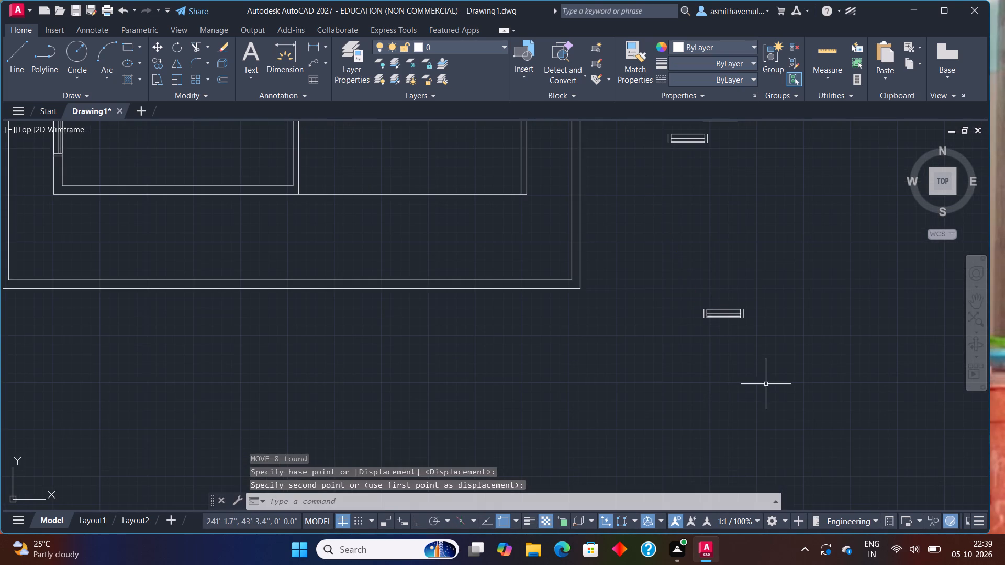
Rotate the separated window symbol 180° about the southern end of its east end line, with Ortho on.
{"action": "left_click_drag", "start_coordinate": [770, 378], "coordinate": [664, 324]}
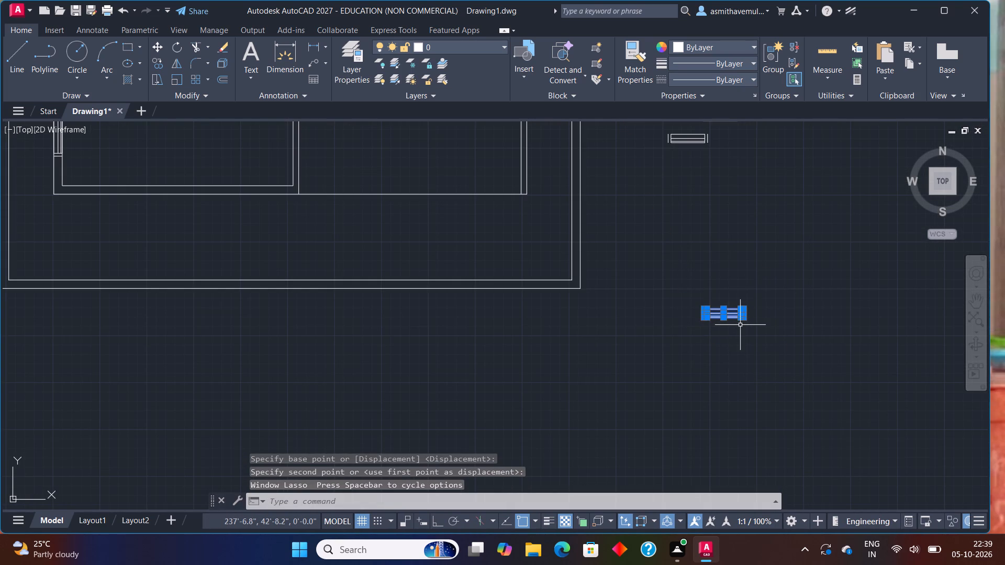
{"action": "type", "text": "RO"}
{"action": "key", "text": "Return"}
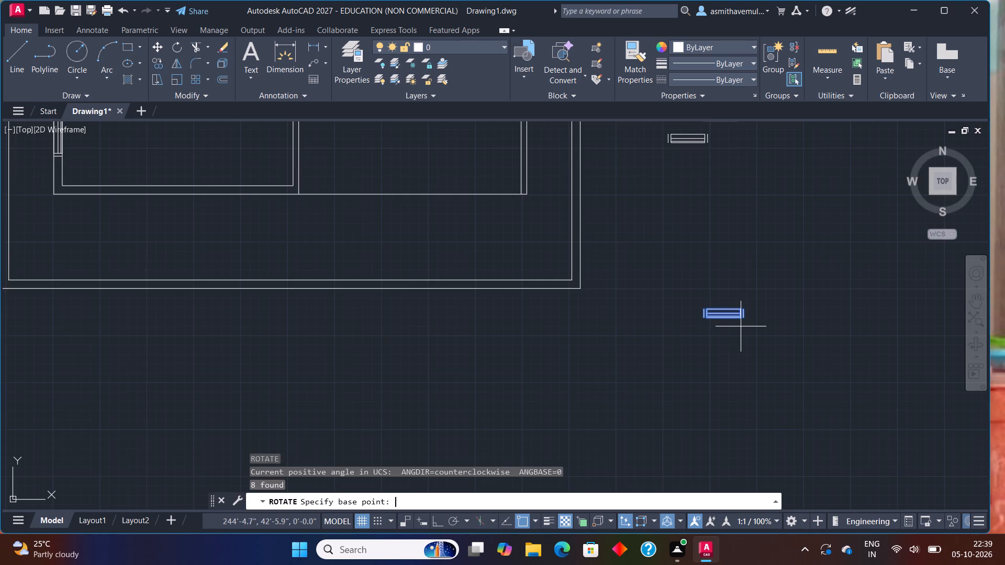
{"action": "scroll", "coordinate": [741, 326], "scroll_direction": "up", "scroll_amount": 2}
{"action": "left_click", "coordinate": [744, 307]}
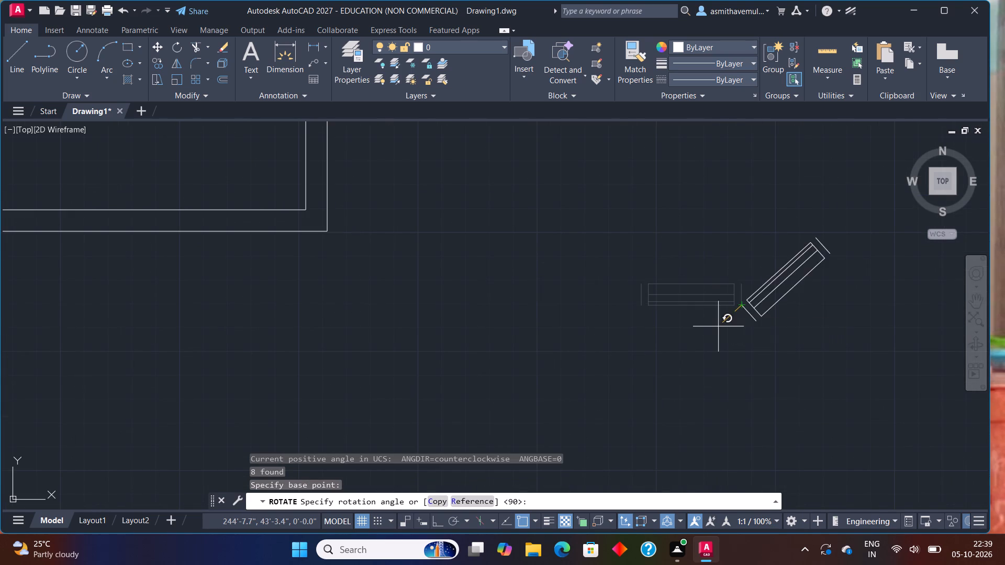
{"action": "key", "text": "F8"}
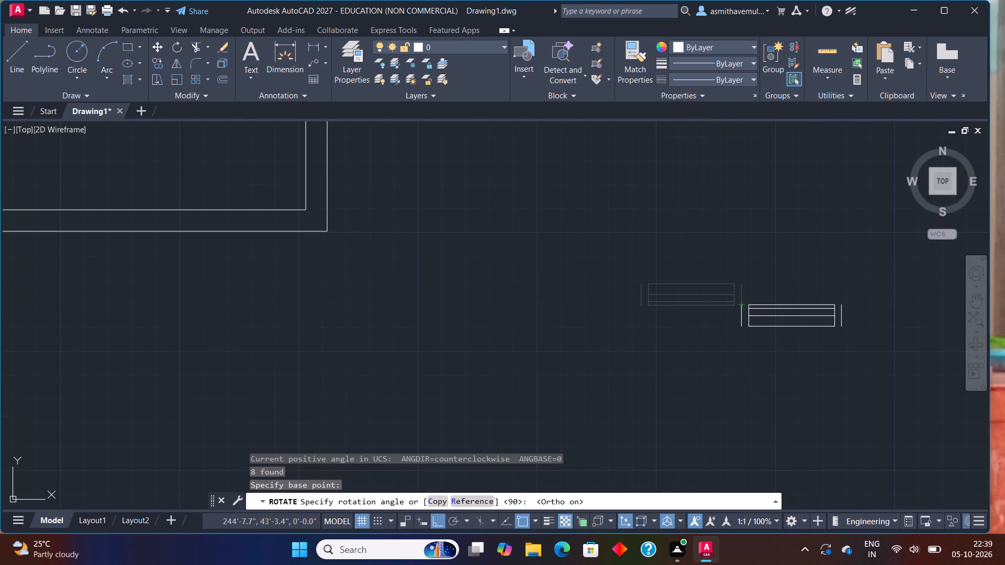
{"action": "left_click", "coordinate": [718, 318]}
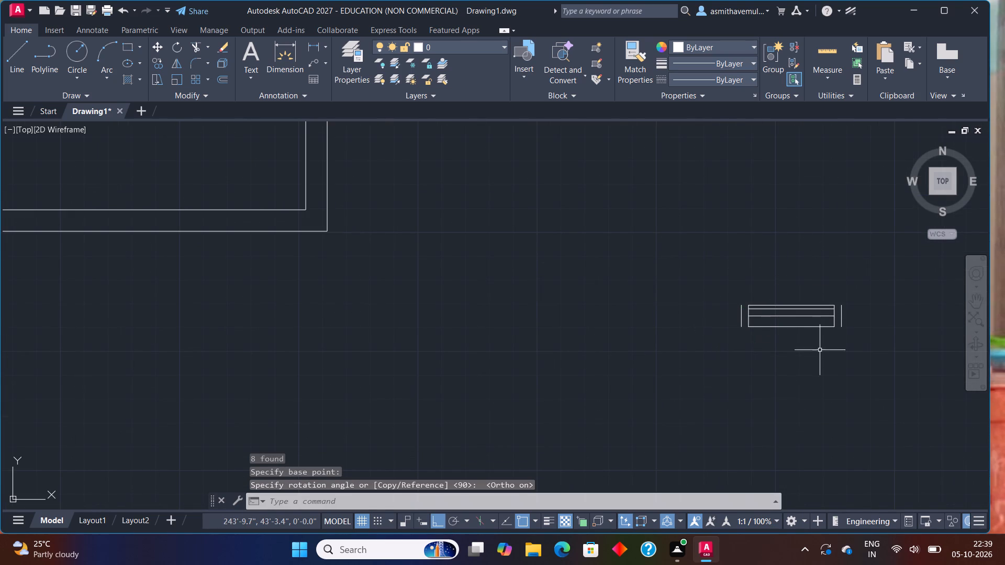
Move the rotated window by its northwest corner onto the inner line of the southwest room's south wall, slightly west of the middle.
{"action": "left_click_drag", "start_coordinate": [854, 329], "coordinate": [693, 335]}
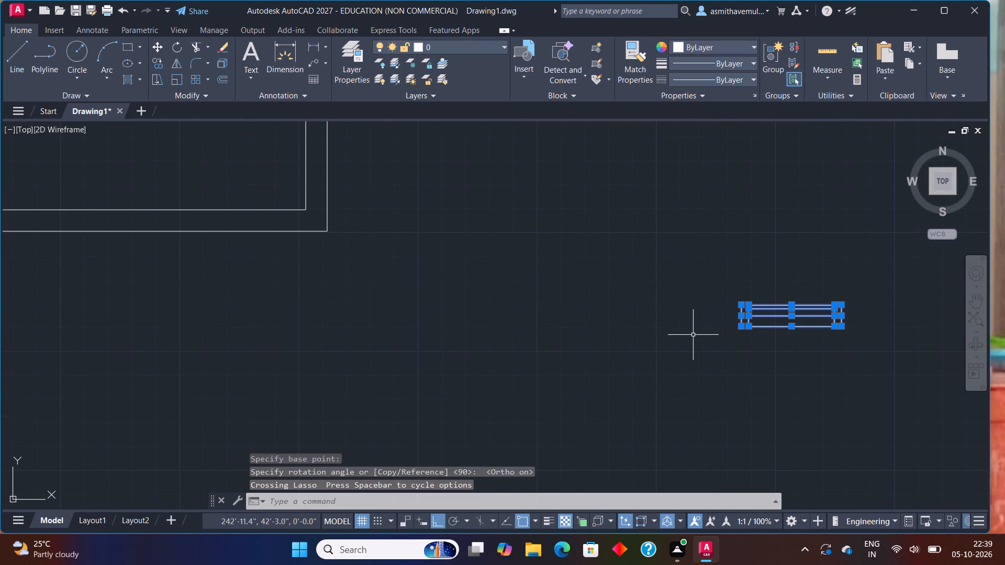
{"action": "key", "text": "m"}
{"action": "key", "text": "Return"}
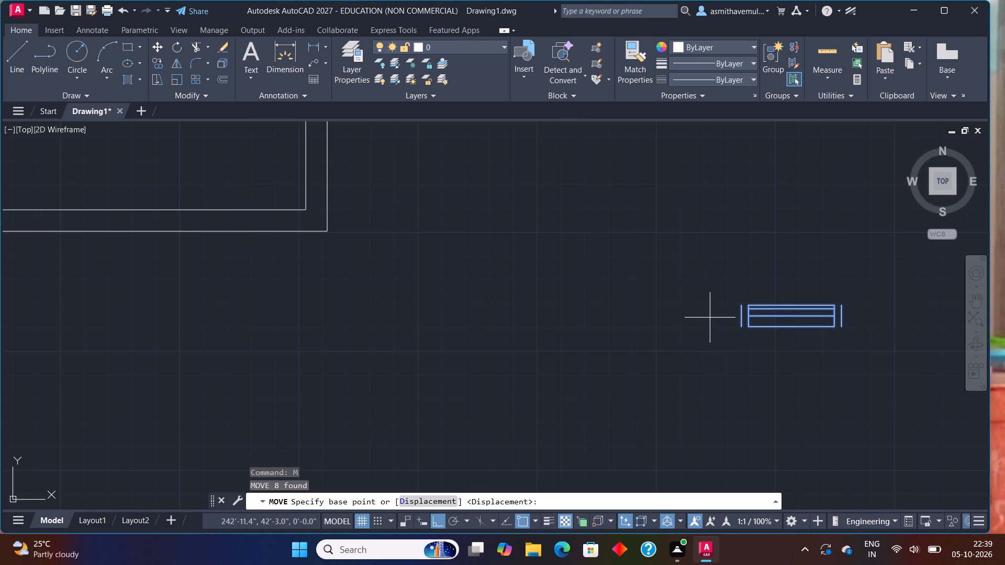
{"action": "left_click", "coordinate": [743, 307]}
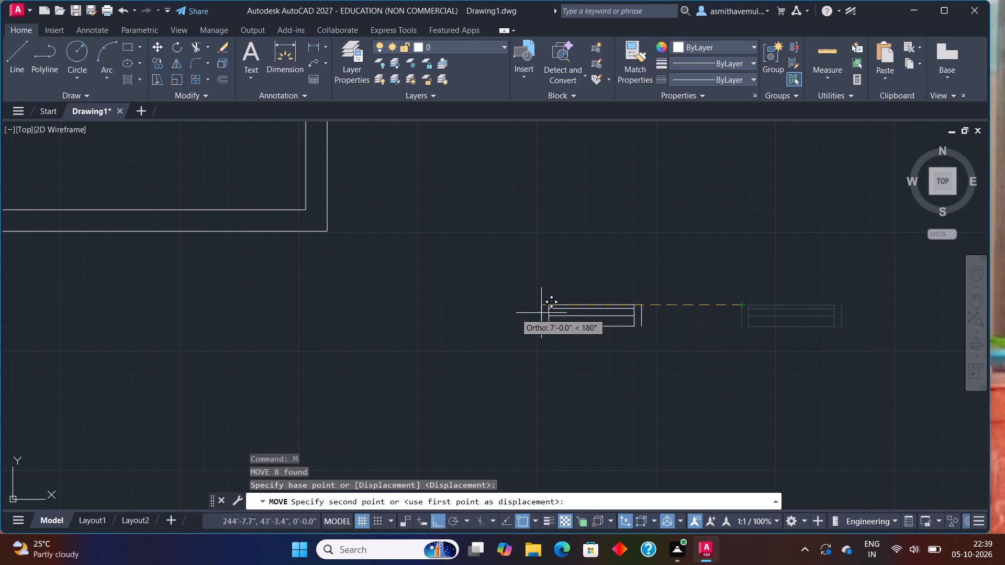
{"action": "scroll", "coordinate": [468, 309], "scroll_direction": "down", "scroll_amount": 1}
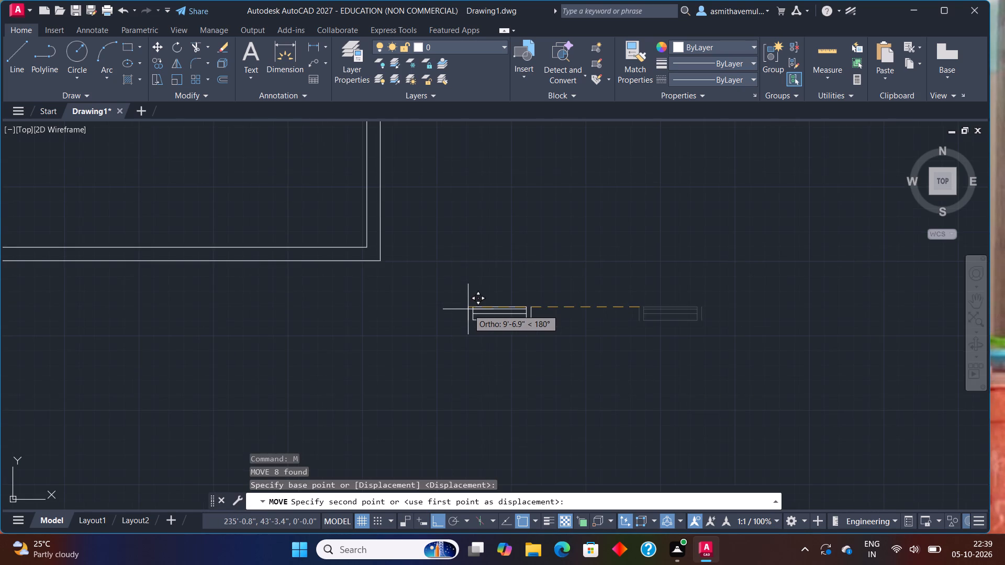
{"action": "middle_click_drag", "start_coordinate": [468, 307], "coordinate": [652, 325]}
{"action": "key", "text": "F8"}
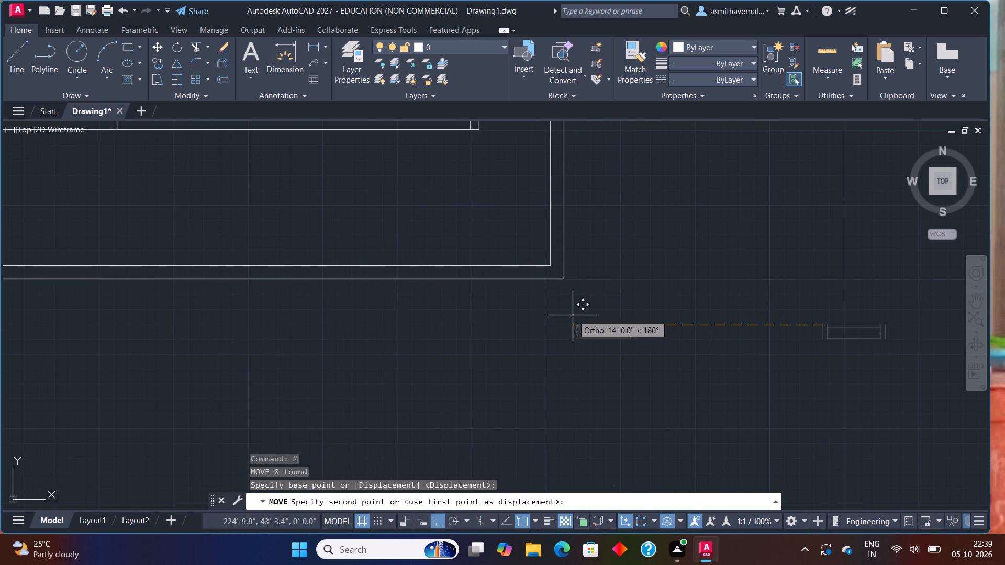
{"action": "middle_click_drag", "start_coordinate": [369, 287], "coordinate": [656, 301]}
{"action": "scroll", "coordinate": [650, 307], "scroll_direction": "down", "scroll_amount": 2}
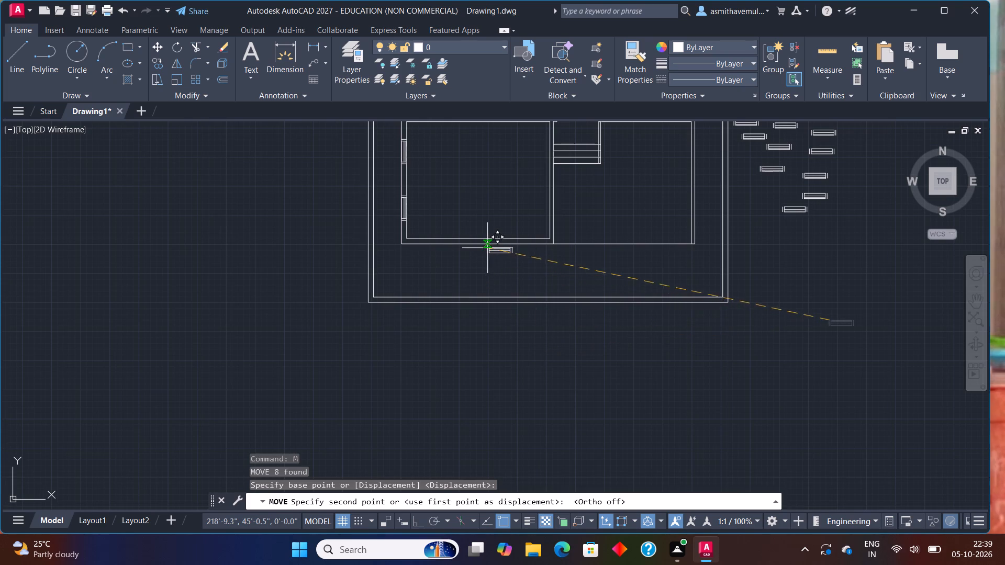
{"action": "scroll", "coordinate": [487, 246], "scroll_direction": "up", "scroll_amount": 1}
{"action": "middle_click_drag", "start_coordinate": [500, 246], "coordinate": [677, 399]}
{"action": "scroll", "coordinate": [644, 392], "scroll_direction": "up", "scroll_amount": 1}
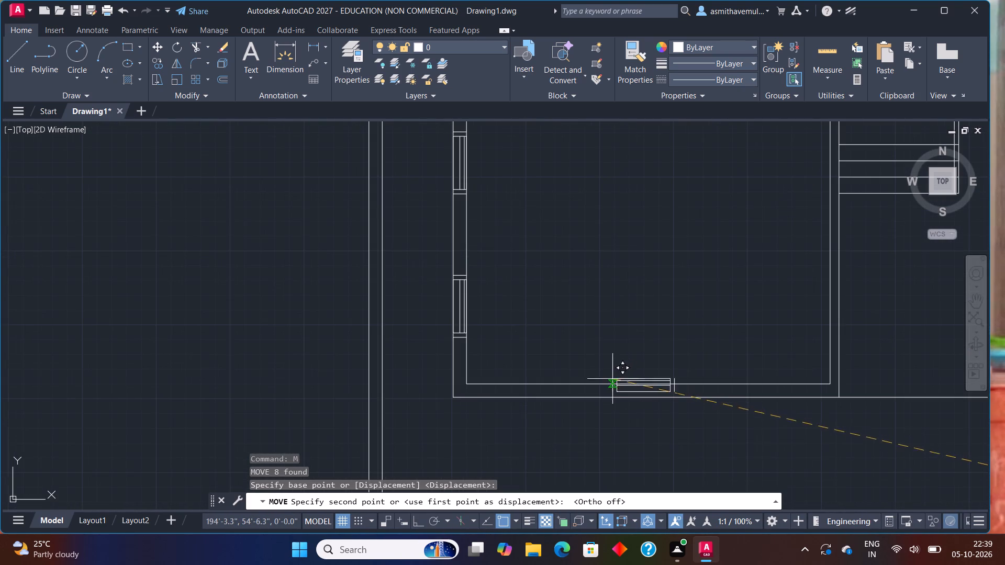
{"action": "scroll", "coordinate": [612, 379], "scroll_direction": "up", "scroll_amount": 1}
{"action": "middle_click_drag", "start_coordinate": [589, 389], "coordinate": [610, 311]}
{"action": "scroll", "coordinate": [610, 311], "scroll_direction": "up", "scroll_amount": 1}
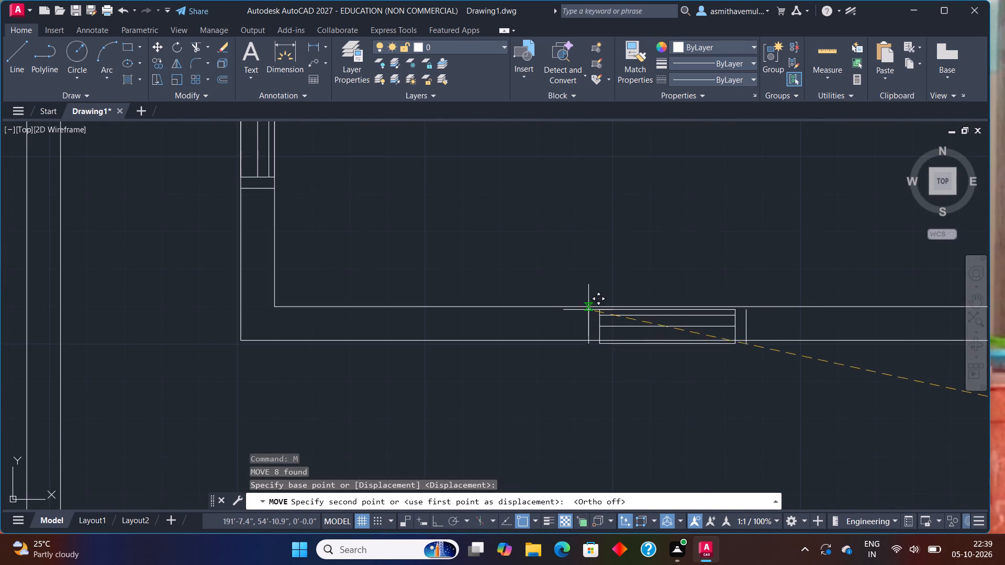
{"action": "scroll", "coordinate": [588, 308], "scroll_direction": "up", "scroll_amount": 1}
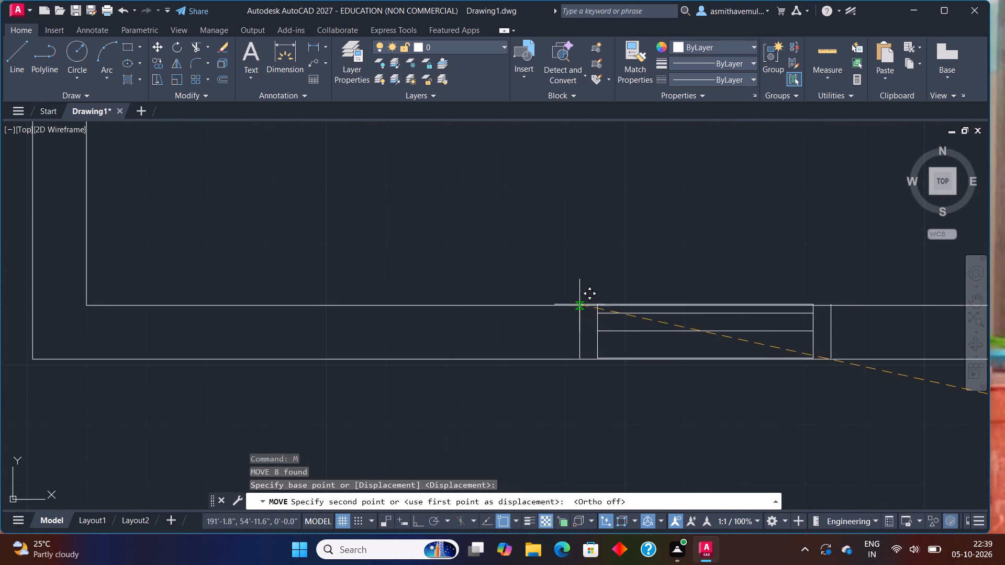
{"action": "left_click", "coordinate": [579, 304]}
{"action": "scroll", "coordinate": [612, 331], "scroll_direction": "down", "scroll_amount": 2}
{"action": "scroll", "coordinate": [748, 390], "scroll_direction": "down", "scroll_amount": 1}
{"action": "middle_click_drag", "start_coordinate": [835, 427], "coordinate": [615, 339]}
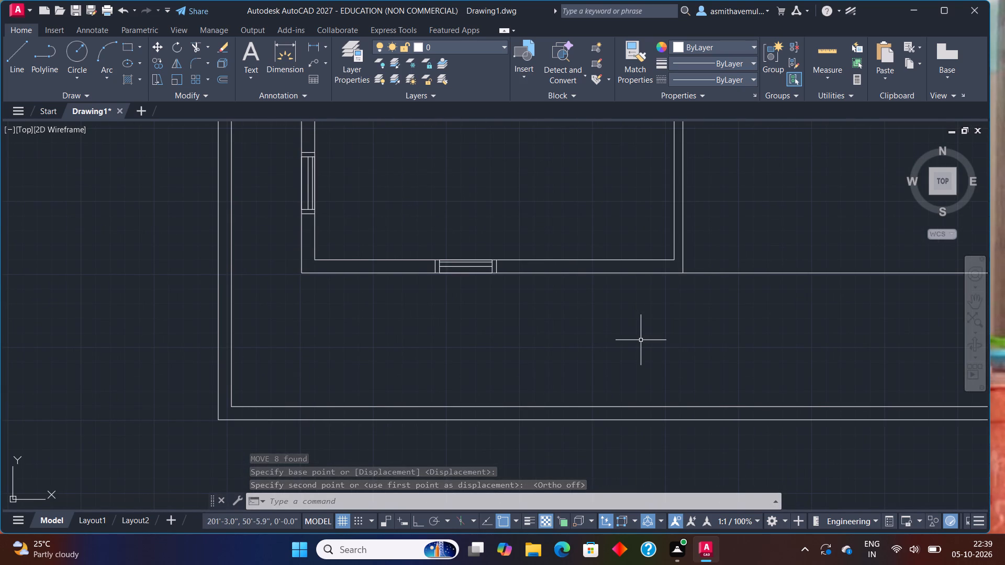
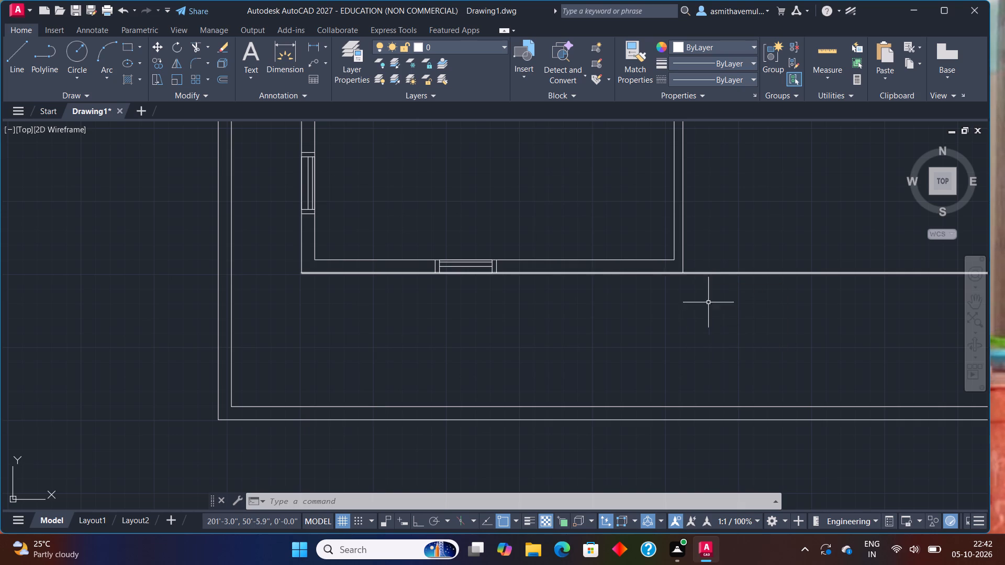
Move the window symbol along the lower-left room's bottom wall, closer to the left corner, using its lower-right corner as base point.
{"action": "middle_click_drag", "start_coordinate": [745, 333], "coordinate": [521, 331]}
{"action": "scroll", "coordinate": [522, 326], "scroll_direction": "down", "scroll_amount": 1}
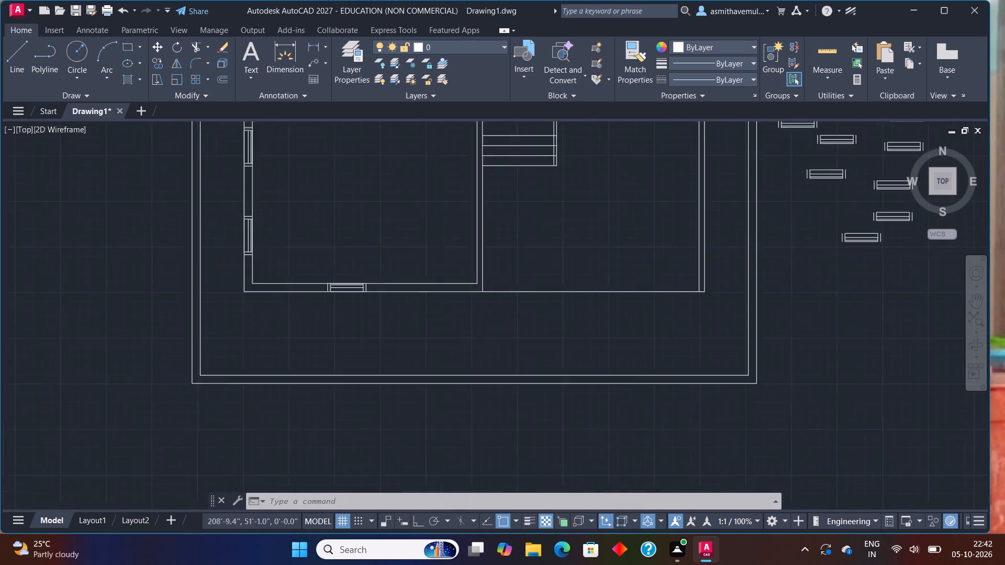
{"action": "scroll", "coordinate": [522, 326], "scroll_direction": "down", "scroll_amount": 1}
{"action": "scroll", "coordinate": [447, 312], "scroll_direction": "up", "scroll_amount": 3}
{"action": "scroll", "coordinate": [375, 276], "scroll_direction": "up", "scroll_amount": 1}
{"action": "middle_click_drag", "start_coordinate": [375, 276], "coordinate": [379, 279]}
{"action": "scroll", "coordinate": [378, 279], "scroll_direction": "up", "scroll_amount": 1}
{"action": "left_click_drag", "start_coordinate": [377, 279], "coordinate": [245, 249]}
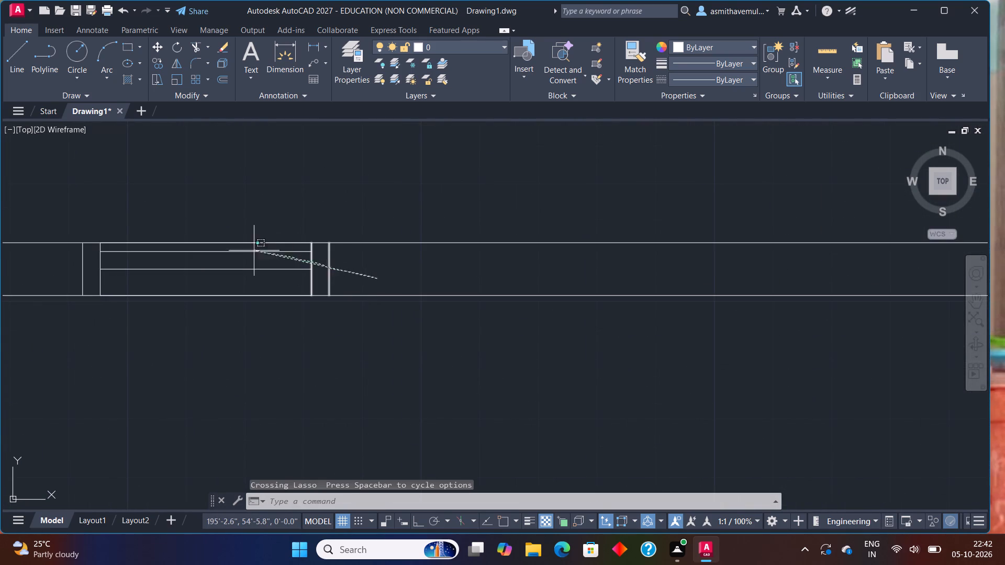
{"action": "left_click_drag", "start_coordinate": [245, 249], "coordinate": [106, 282]}
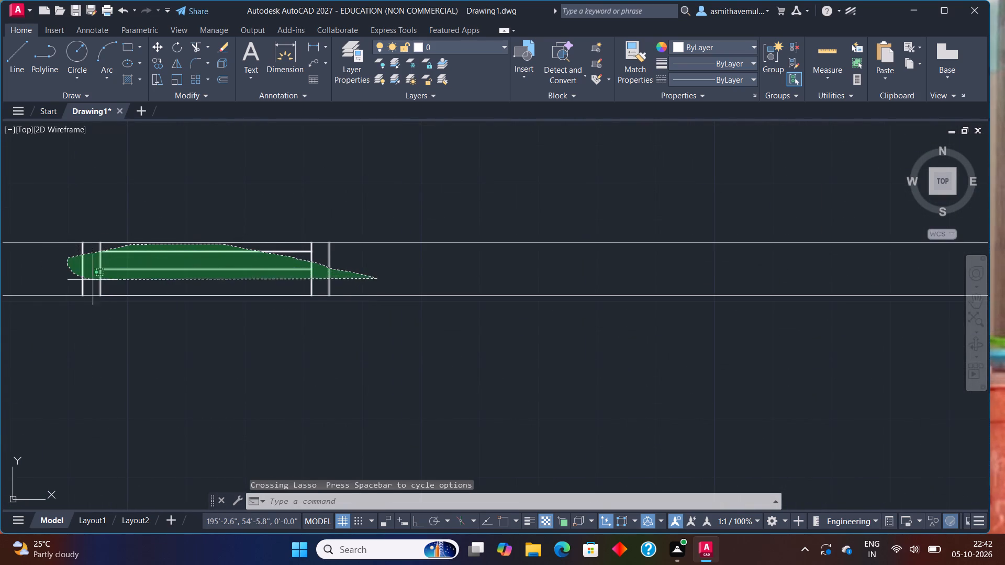
{"action": "left_click_drag", "start_coordinate": [106, 282], "coordinate": [112, 284]}
{"action": "key", "text": "m"}
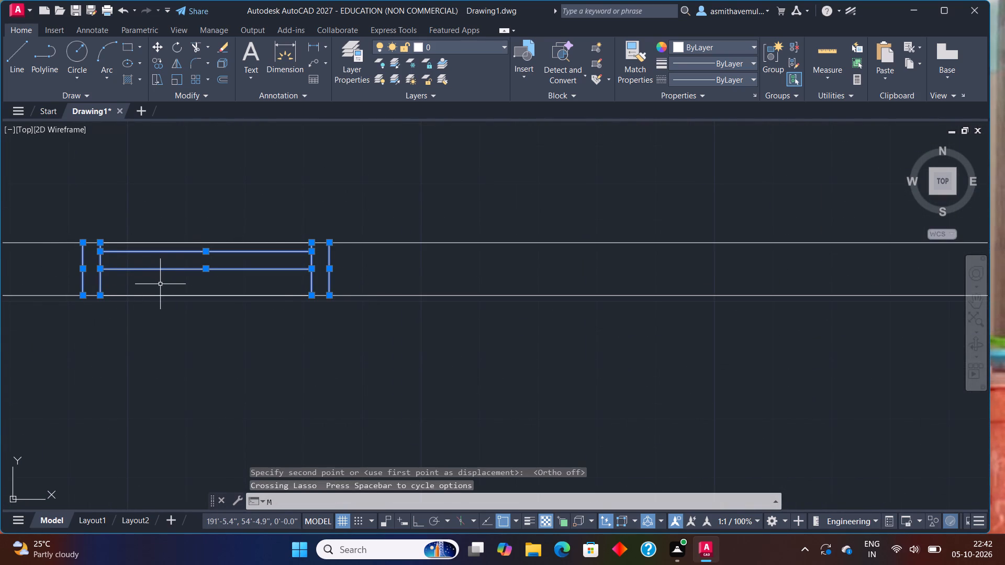
{"action": "key", "text": "Return"}
{"action": "left_click", "coordinate": [329, 296]}
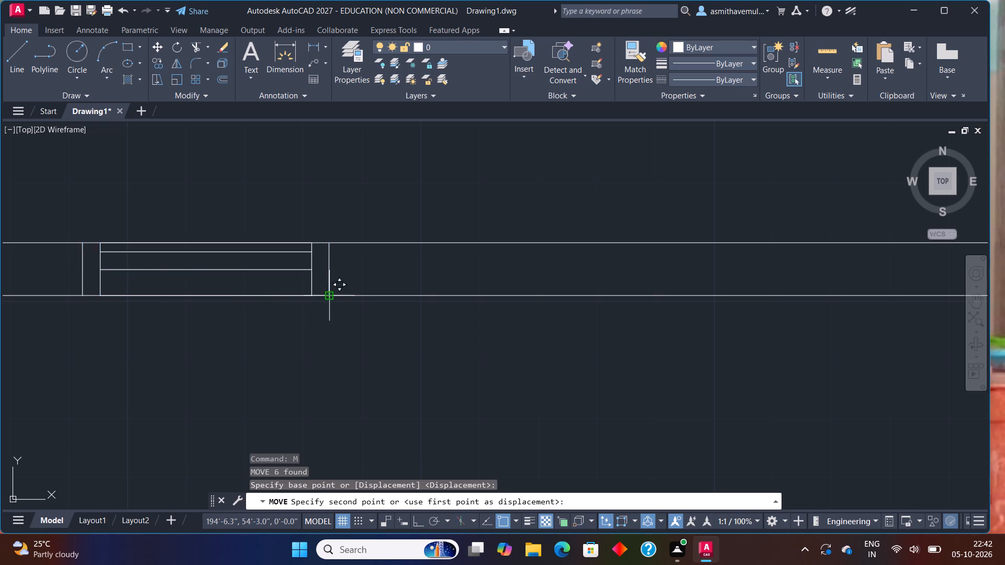
{"action": "middle_click_drag", "start_coordinate": [183, 296], "coordinate": [531, 300]}
{"action": "scroll", "coordinate": [499, 304], "scroll_direction": "down", "scroll_amount": 2}
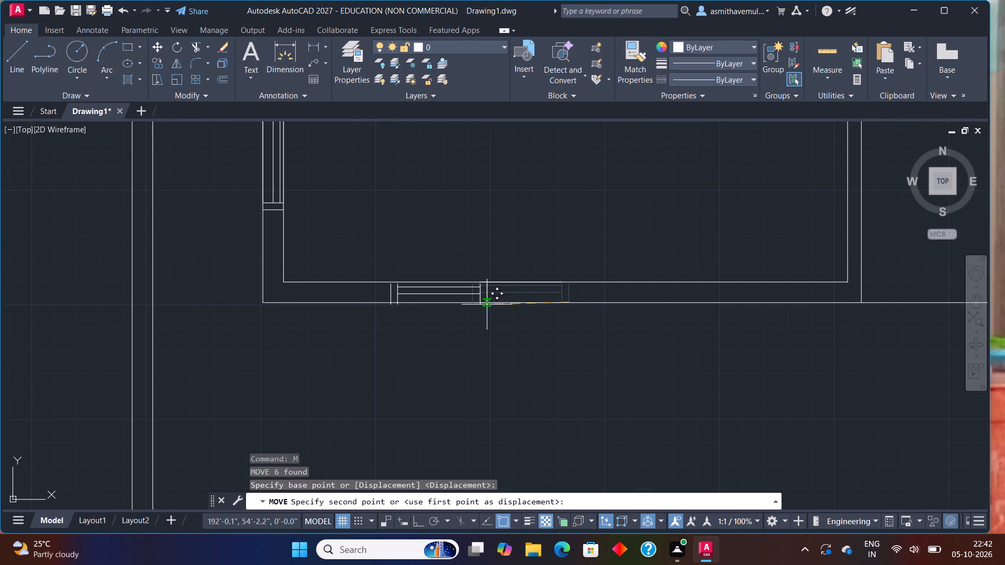
{"action": "left_click", "coordinate": [437, 303]}
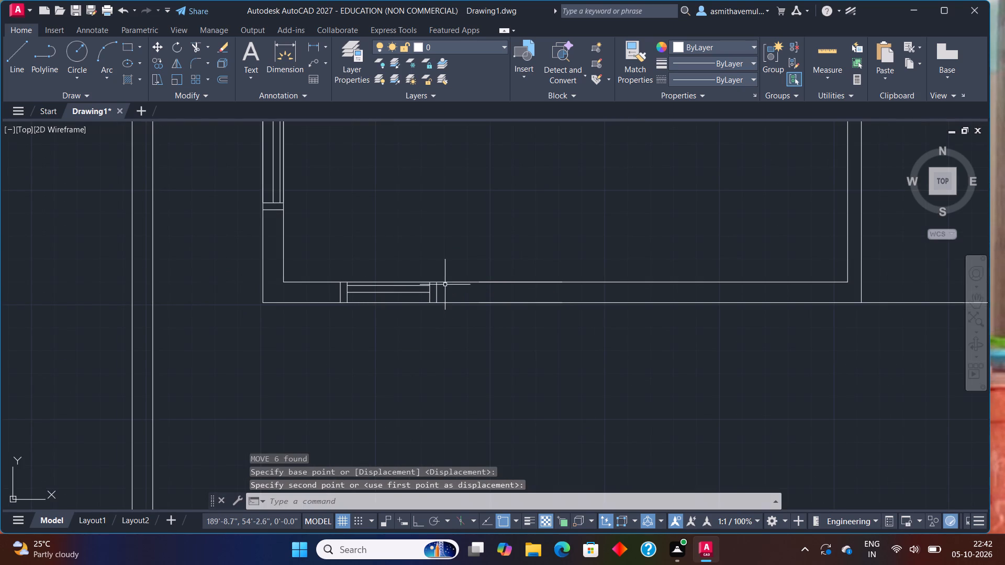
Delete the two short leftover line segments on the bottom wall's inner and outer edges beside the moved window.
{"action": "scroll", "coordinate": [443, 284], "scroll_direction": "up", "scroll_amount": 1}
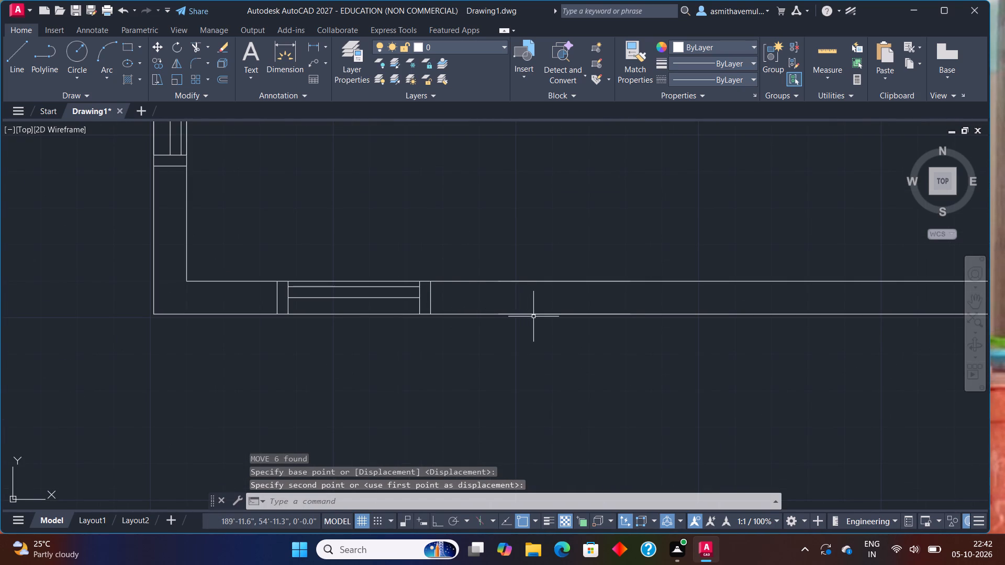
{"action": "left_click", "coordinate": [535, 315]}
{"action": "left_click", "coordinate": [545, 279]}
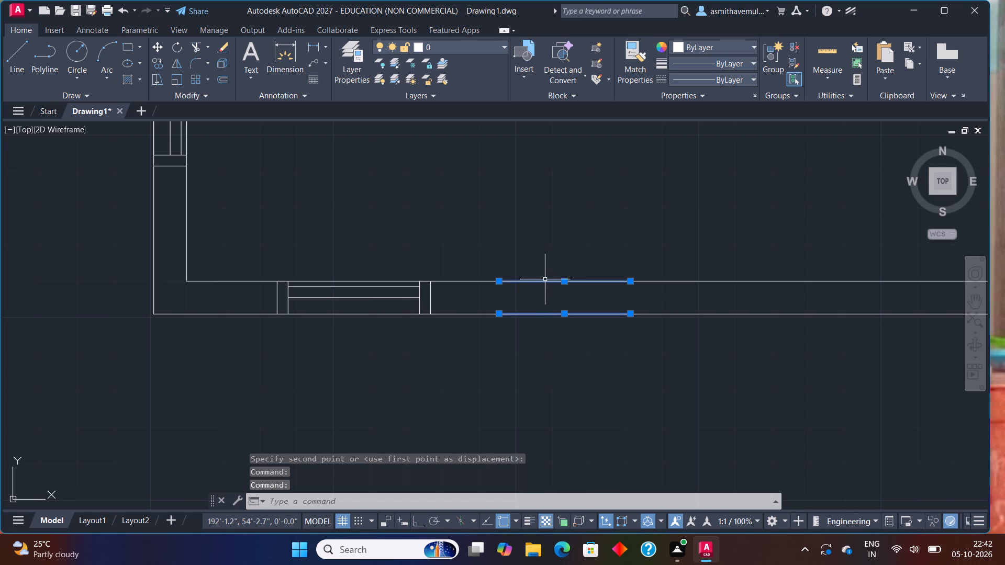
{"action": "key", "text": "Delete"}
Copy the six-line window symbol along the same bottom wall to a spot near the room's right corner.
{"action": "scroll", "coordinate": [441, 285], "scroll_direction": "up", "scroll_amount": 2}
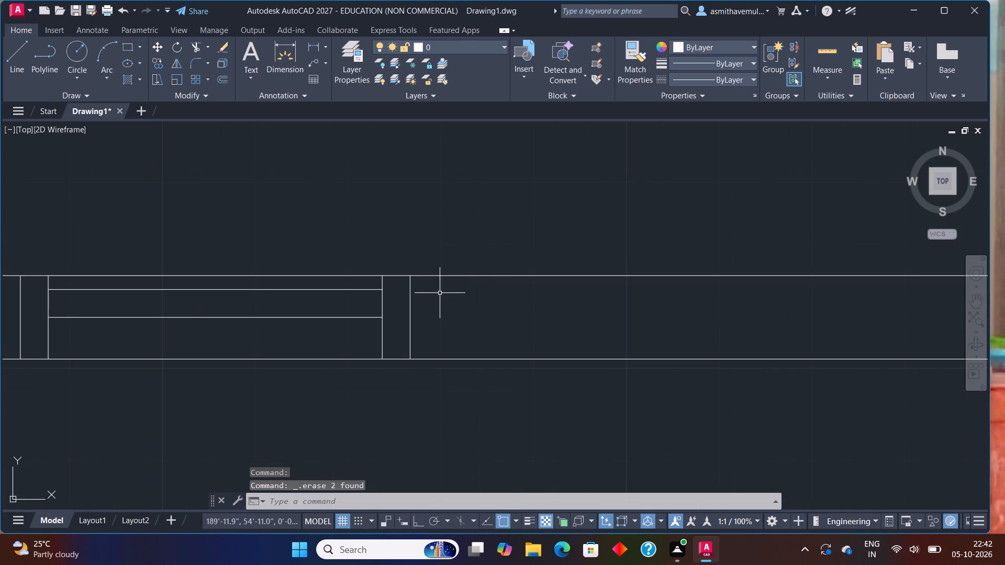
{"action": "left_click_drag", "start_coordinate": [438, 299], "coordinate": [81, 286]}
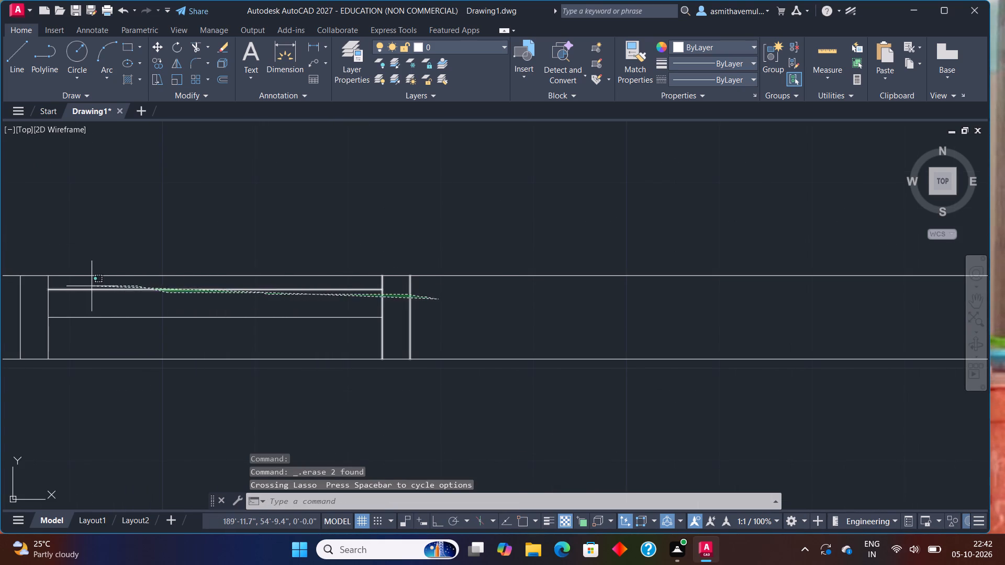
{"action": "left_click_drag", "start_coordinate": [81, 286], "coordinate": [100, 332]}
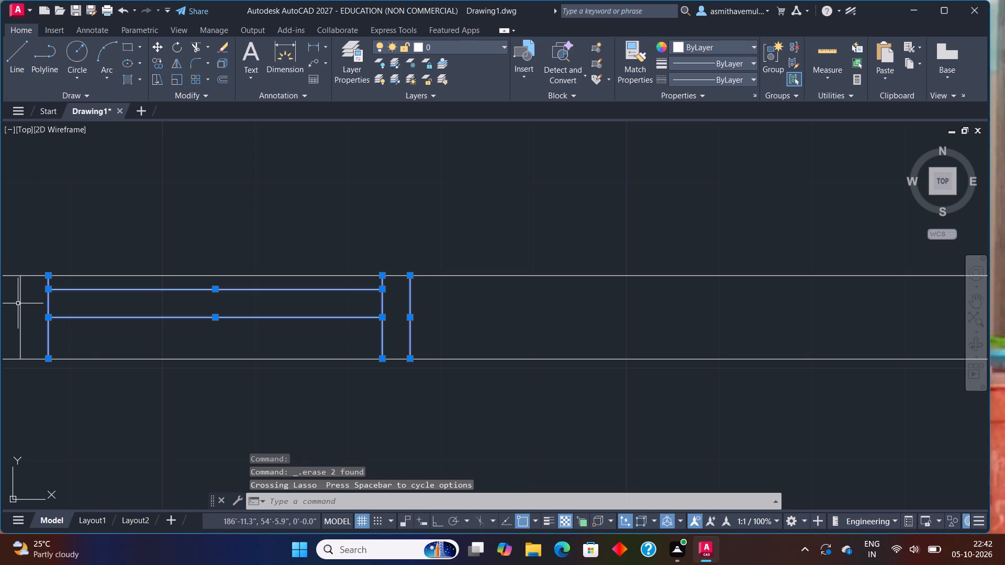
{"action": "left_click", "coordinate": [19, 303]}
{"action": "key", "text": "c"}
{"action": "type", "text": "OPY"}
{"action": "key", "text": "Return"}
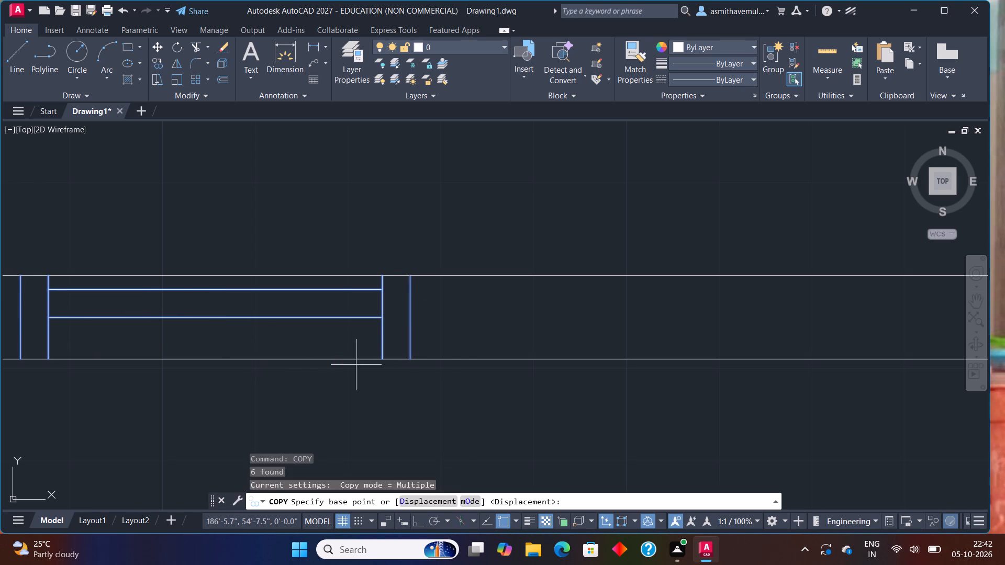
{"action": "left_click", "coordinate": [407, 356]}
{"action": "scroll", "coordinate": [952, 347], "scroll_direction": "down", "scroll_amount": 3}
{"action": "middle_click_drag", "start_coordinate": [921, 351], "coordinate": [446, 318]}
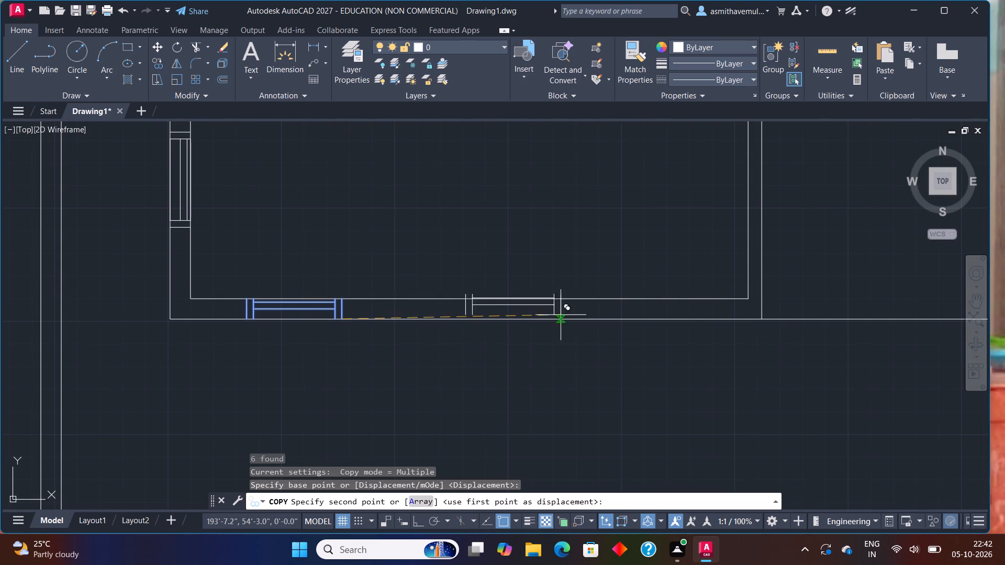
{"action": "scroll", "coordinate": [690, 314], "scroll_direction": "up", "scroll_amount": 3}
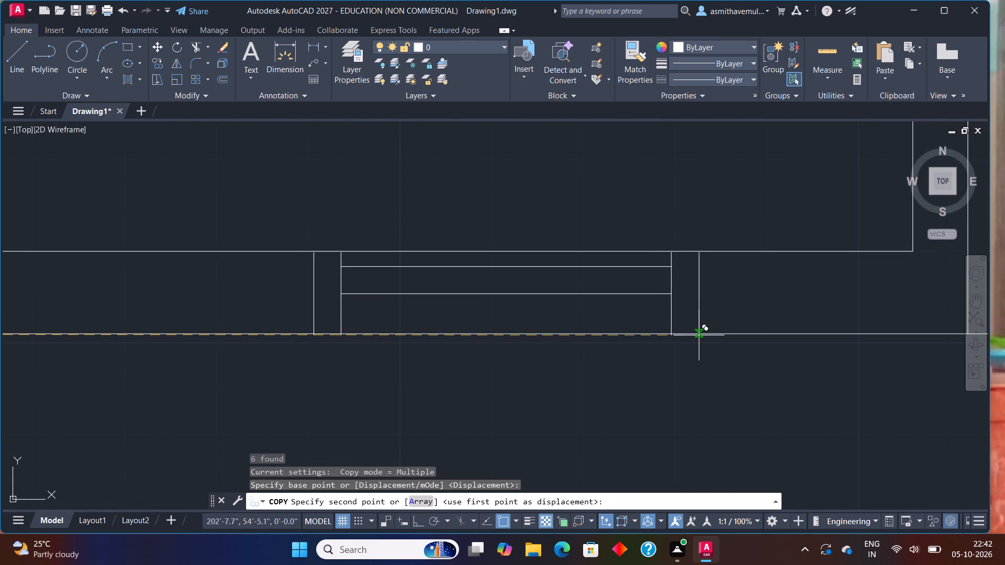
{"action": "left_click", "coordinate": [699, 334]}
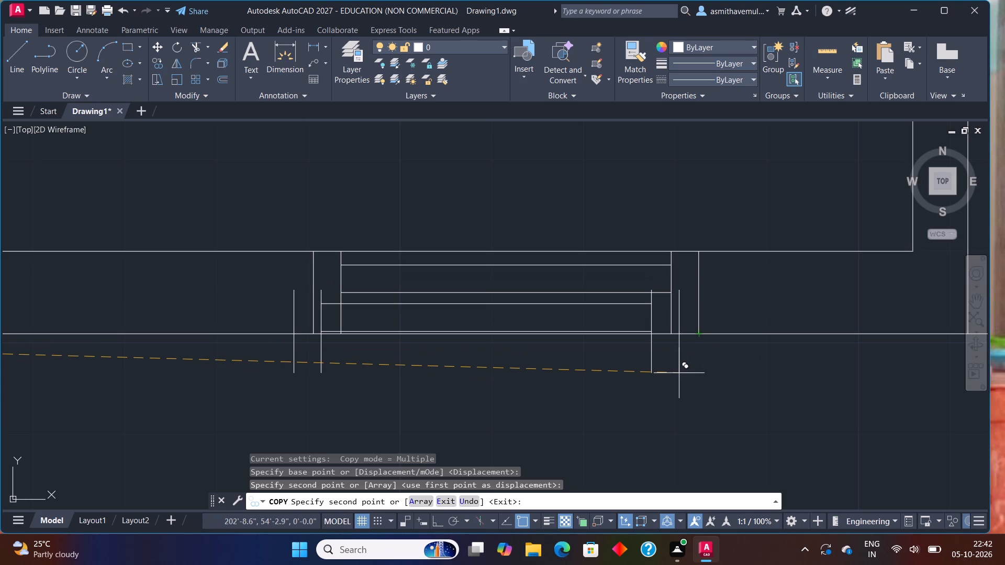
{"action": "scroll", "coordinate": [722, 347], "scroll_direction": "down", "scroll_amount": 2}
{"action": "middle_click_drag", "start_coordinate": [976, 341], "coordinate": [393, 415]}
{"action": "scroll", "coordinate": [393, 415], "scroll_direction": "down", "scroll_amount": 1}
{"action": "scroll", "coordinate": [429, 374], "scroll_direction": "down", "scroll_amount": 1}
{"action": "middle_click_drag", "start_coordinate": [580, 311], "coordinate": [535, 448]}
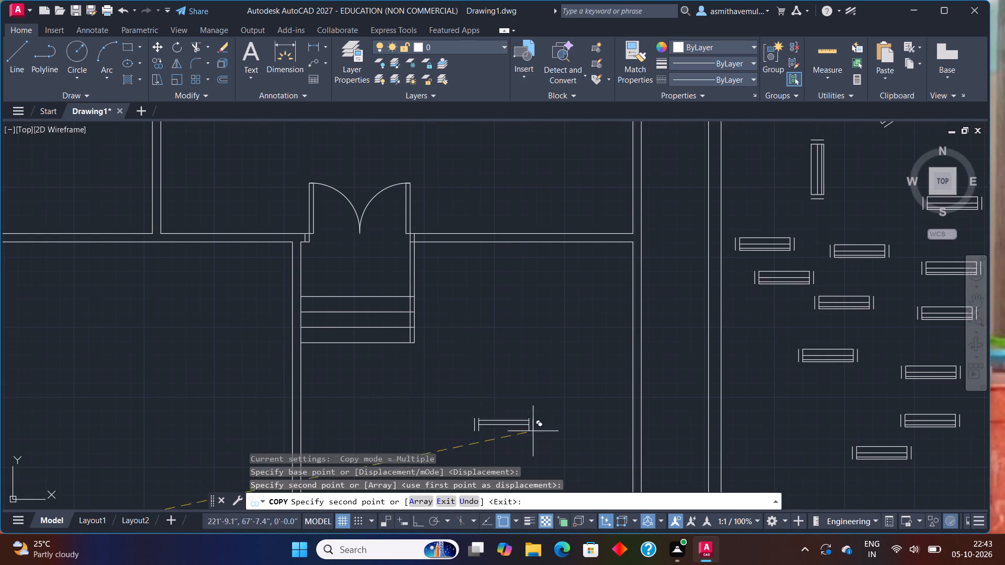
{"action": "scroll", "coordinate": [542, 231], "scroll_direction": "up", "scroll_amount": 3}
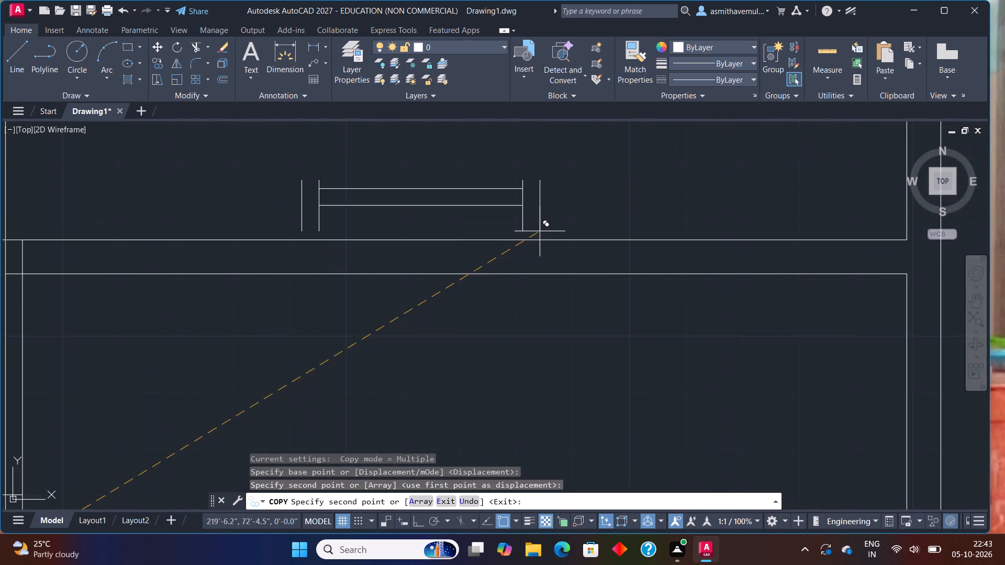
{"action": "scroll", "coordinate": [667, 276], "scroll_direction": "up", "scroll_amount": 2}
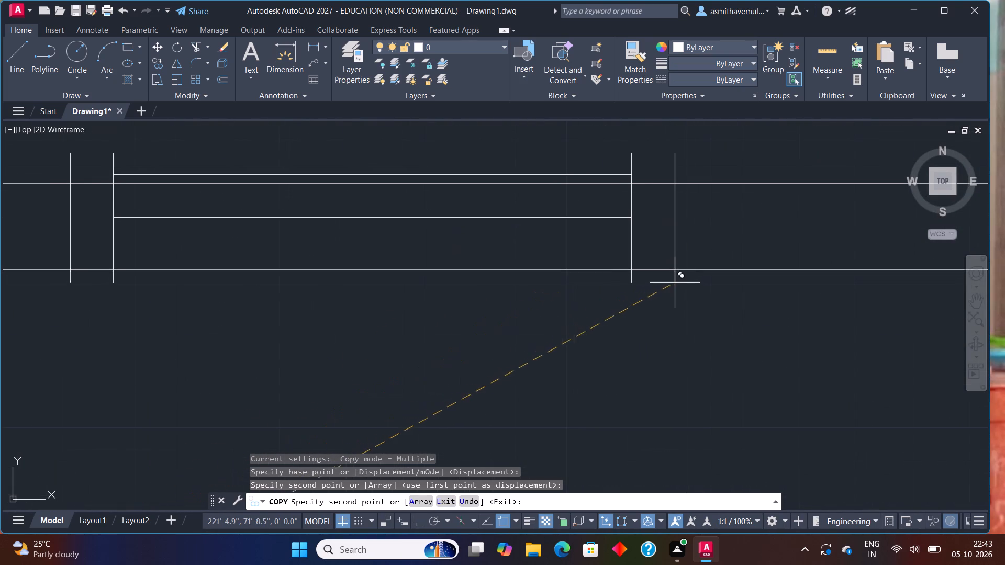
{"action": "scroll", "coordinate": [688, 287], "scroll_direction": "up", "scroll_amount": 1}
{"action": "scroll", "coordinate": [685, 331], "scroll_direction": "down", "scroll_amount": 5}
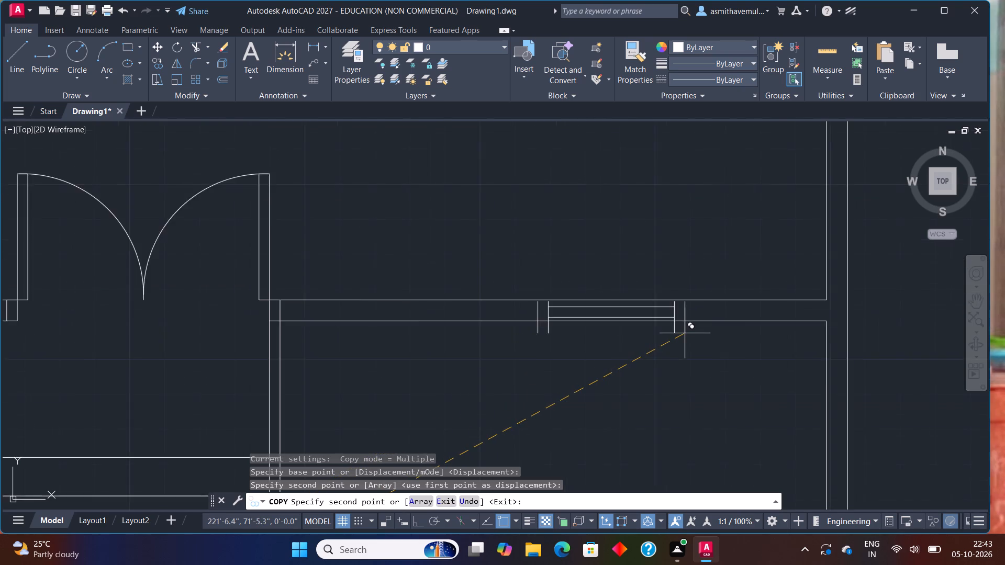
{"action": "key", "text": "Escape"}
Examine the floor plan's upper and lower rooms and the spare window symbols beside it.
{"action": "scroll", "coordinate": [708, 318], "scroll_direction": "down", "scroll_amount": 2}
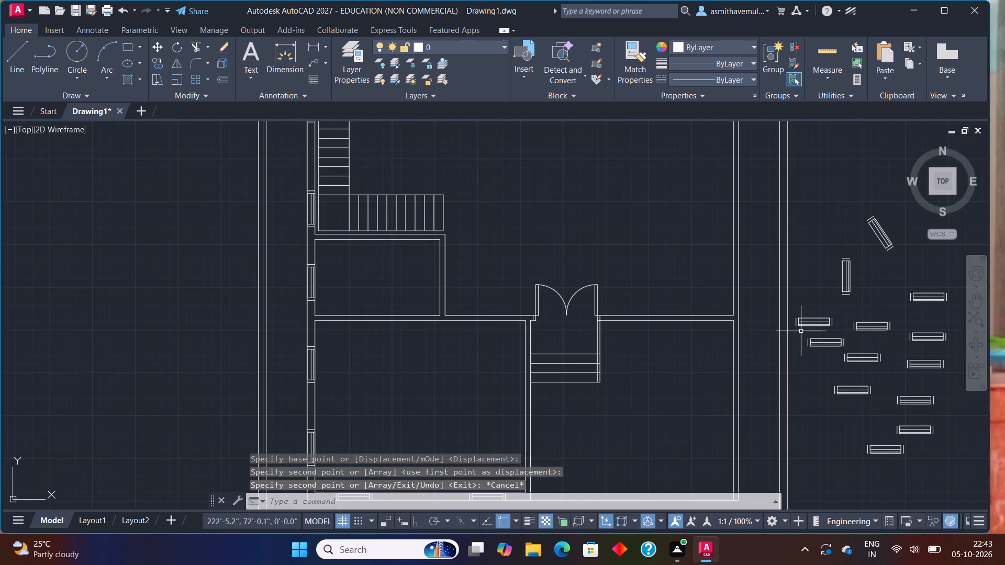
{"action": "middle_click_drag", "start_coordinate": [796, 334], "coordinate": [594, 379]}
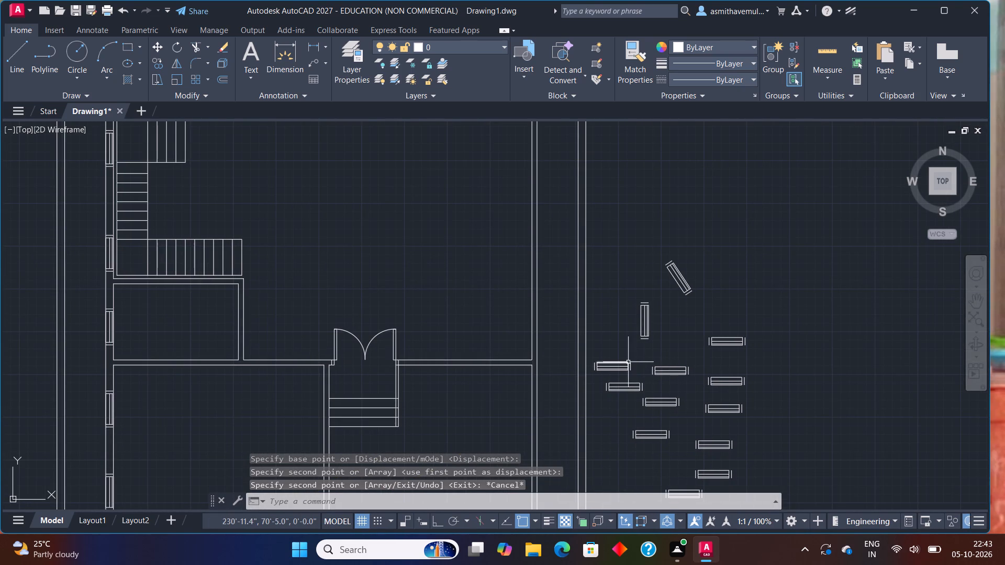
{"action": "scroll", "coordinate": [633, 363], "scroll_direction": "down", "scroll_amount": 1}
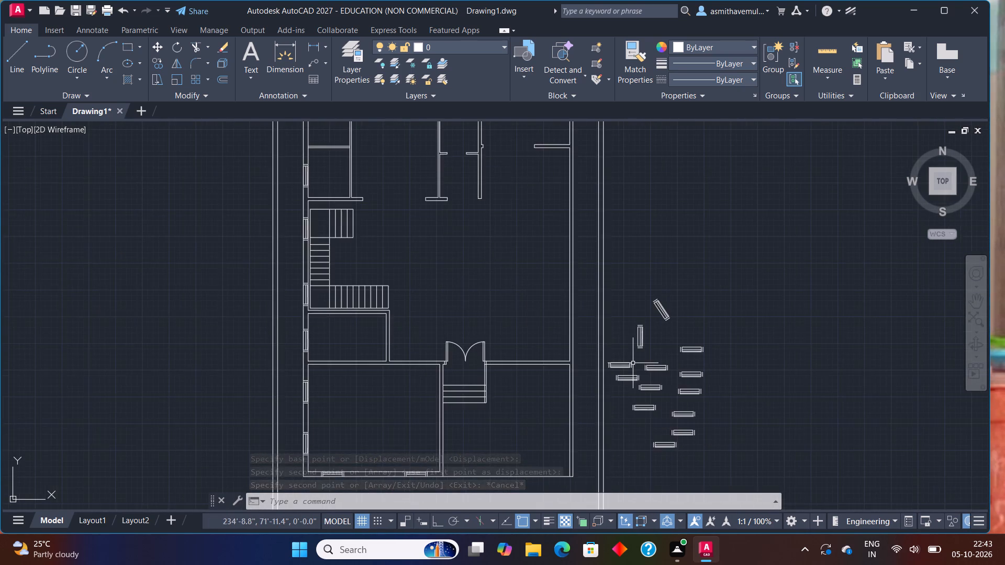
{"action": "scroll", "coordinate": [622, 351], "scroll_direction": "down", "scroll_amount": 1}
{"action": "middle_click_drag", "start_coordinate": [581, 313], "coordinate": [544, 342]}
{"action": "scroll", "coordinate": [515, 274], "scroll_direction": "up", "scroll_amount": 2}
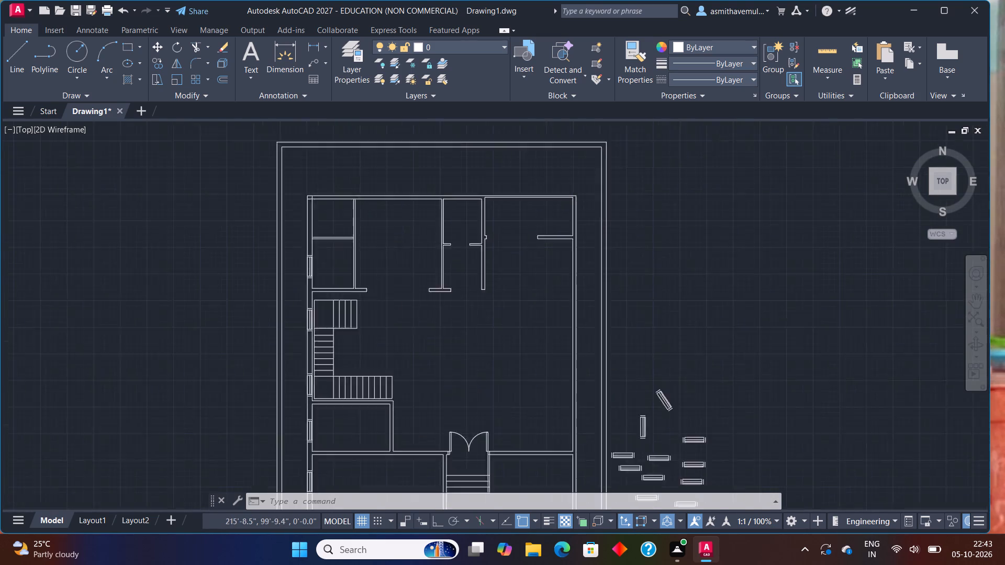
{"action": "scroll", "coordinate": [512, 267], "scroll_direction": "up", "scroll_amount": 1}
{"action": "scroll", "coordinate": [553, 275], "scroll_direction": "down", "scroll_amount": 1}
{"action": "scroll", "coordinate": [711, 350], "scroll_direction": "down", "scroll_amount": 1}
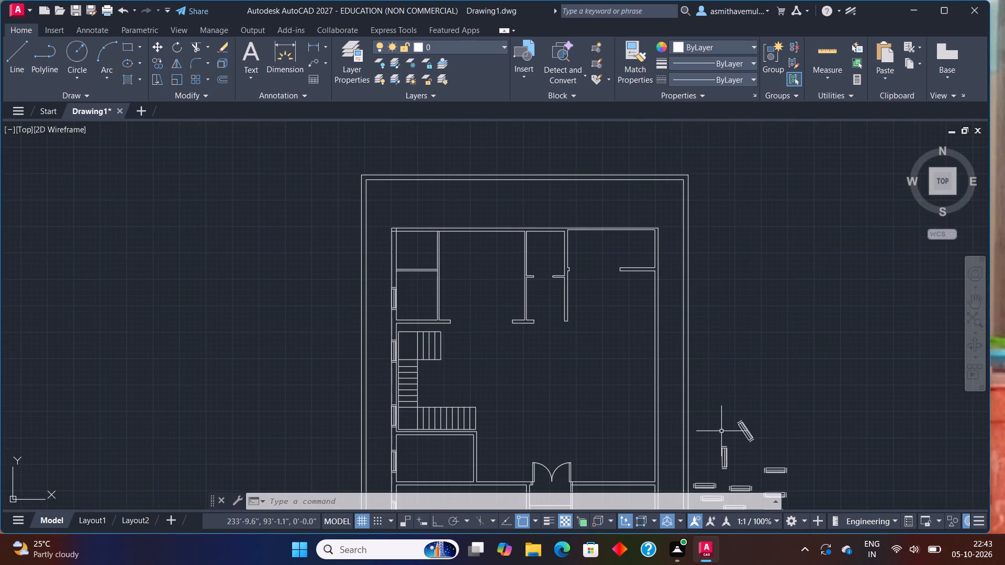
Rotate the spare horizontal window symbol 90 degrees clockwise about its lower-left corner, with Ortho on.
{"action": "middle_click_drag", "start_coordinate": [719, 430], "coordinate": [750, 258]}
{"action": "scroll", "coordinate": [744, 371], "scroll_direction": "up", "scroll_amount": 2}
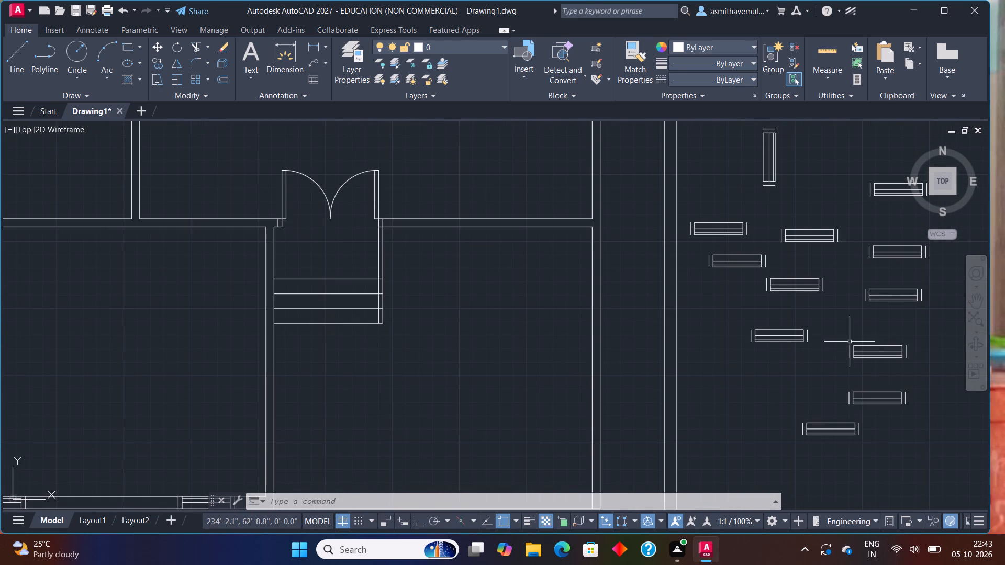
{"action": "left_click_drag", "start_coordinate": [850, 341], "coordinate": [680, 393]}
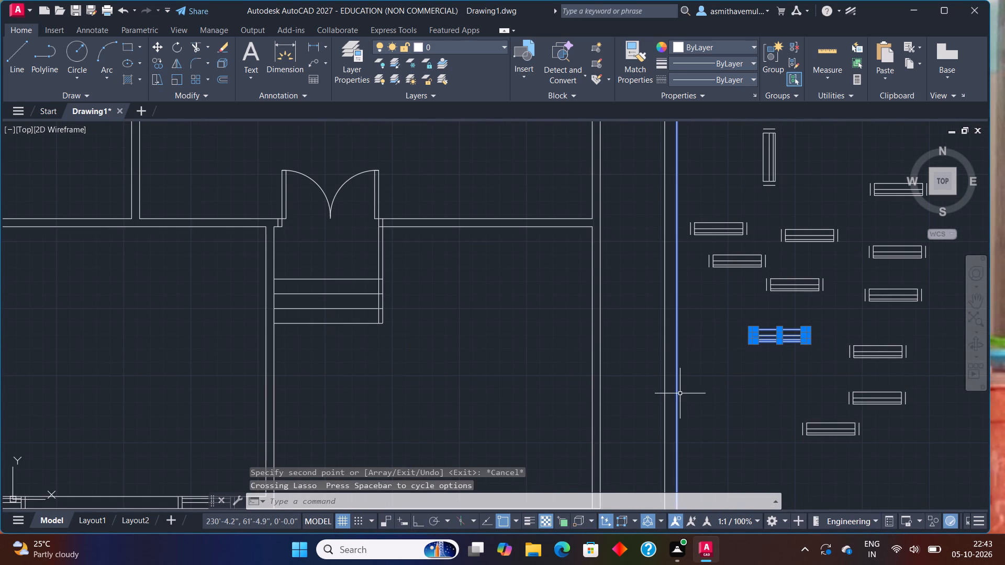
{"action": "key", "text": "Escape"}
{"action": "left_click_drag", "start_coordinate": [836, 341], "coordinate": [694, 364]}
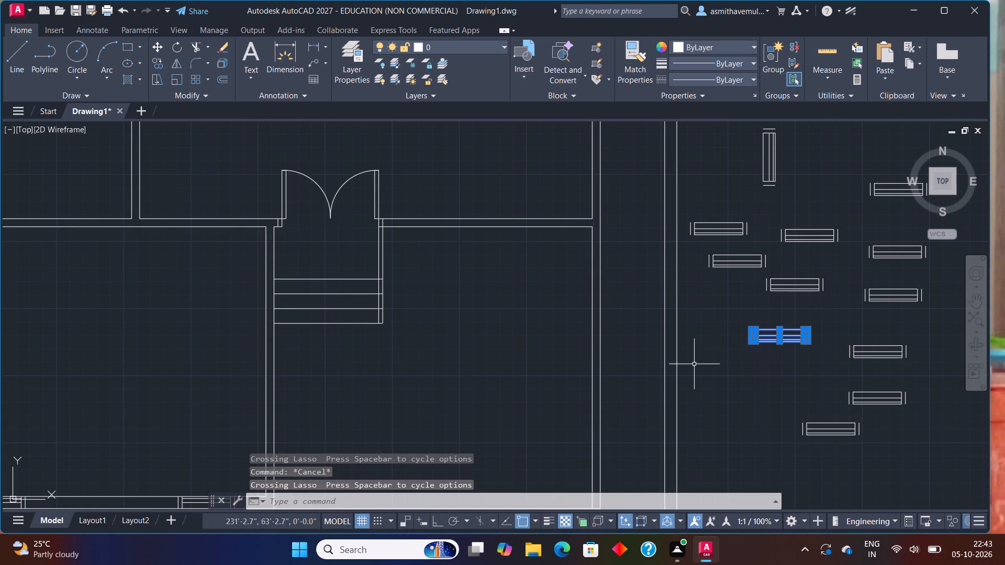
{"action": "key", "text": "r"}
{"action": "key", "text": "o"}
{"action": "key", "text": "Return"}
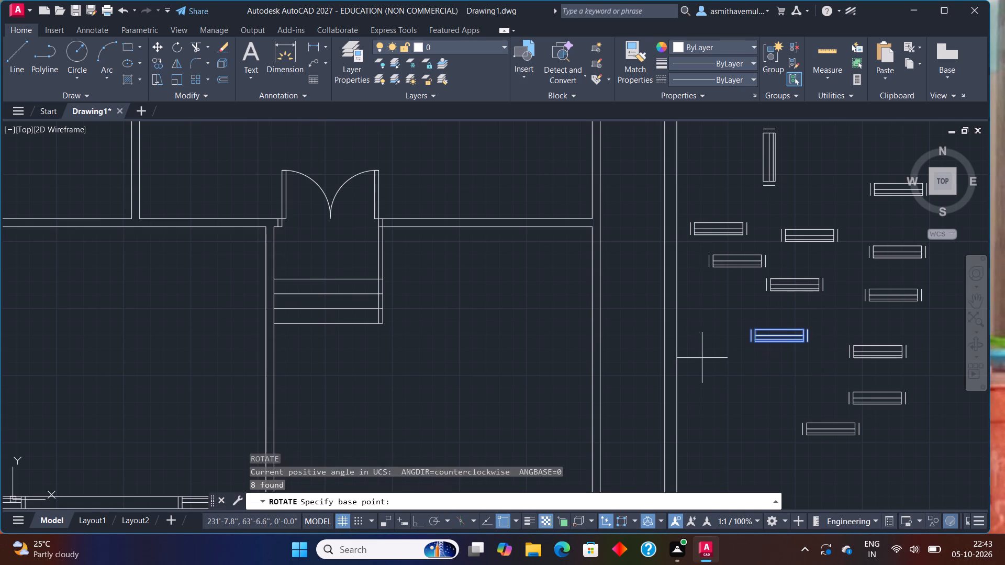
{"action": "left_click", "coordinate": [748, 346]}
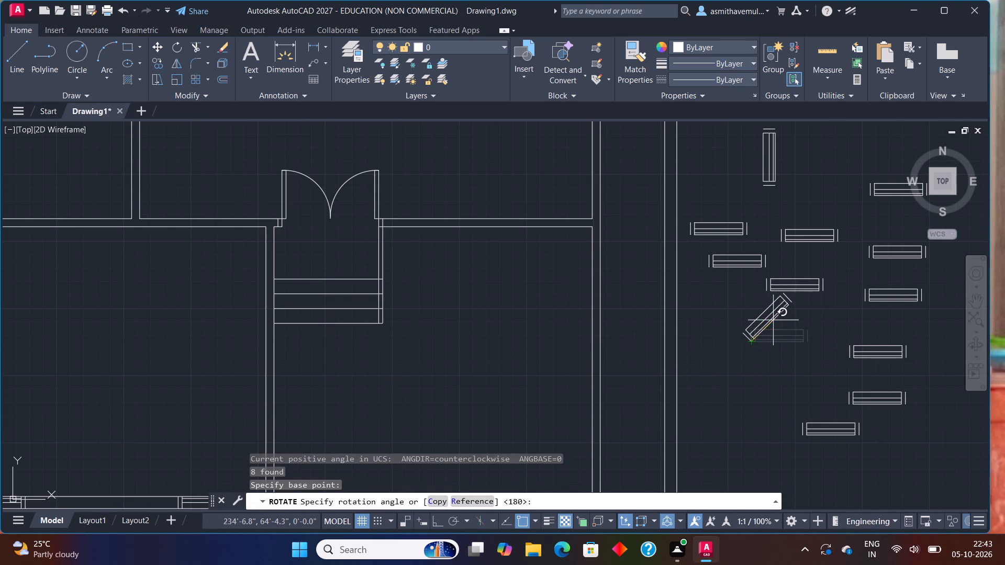
{"action": "key", "text": "F8"}
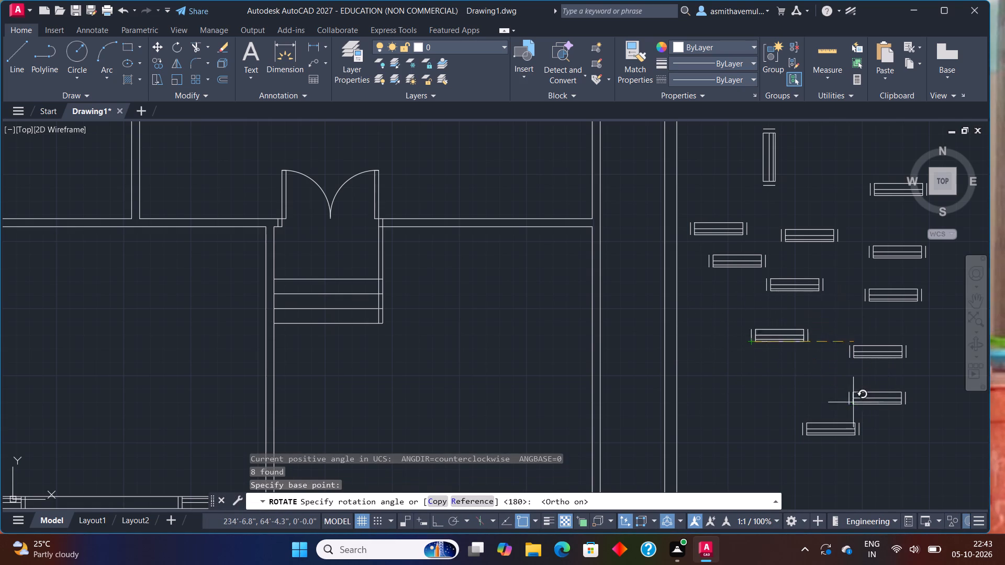
{"action": "left_click", "coordinate": [749, 405]}
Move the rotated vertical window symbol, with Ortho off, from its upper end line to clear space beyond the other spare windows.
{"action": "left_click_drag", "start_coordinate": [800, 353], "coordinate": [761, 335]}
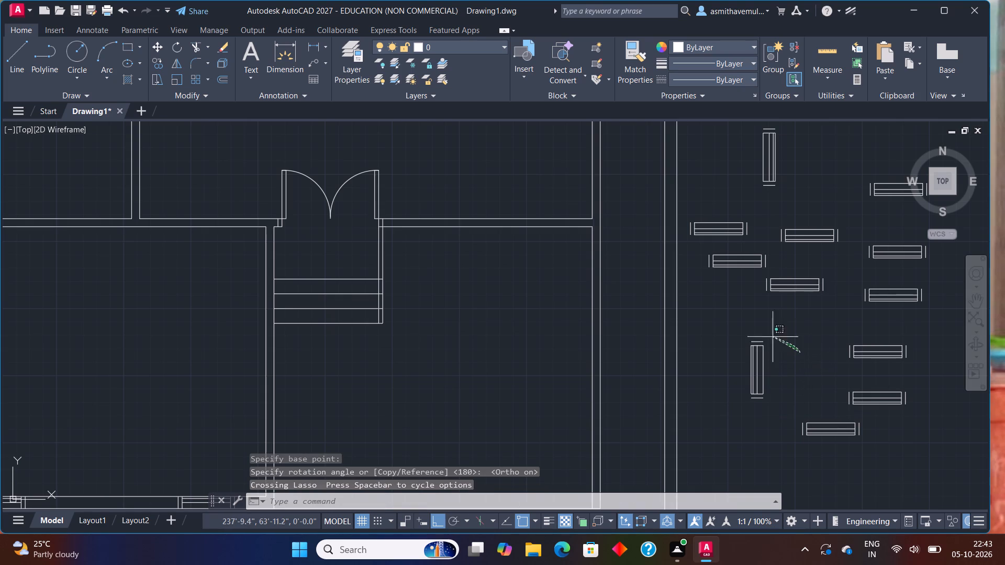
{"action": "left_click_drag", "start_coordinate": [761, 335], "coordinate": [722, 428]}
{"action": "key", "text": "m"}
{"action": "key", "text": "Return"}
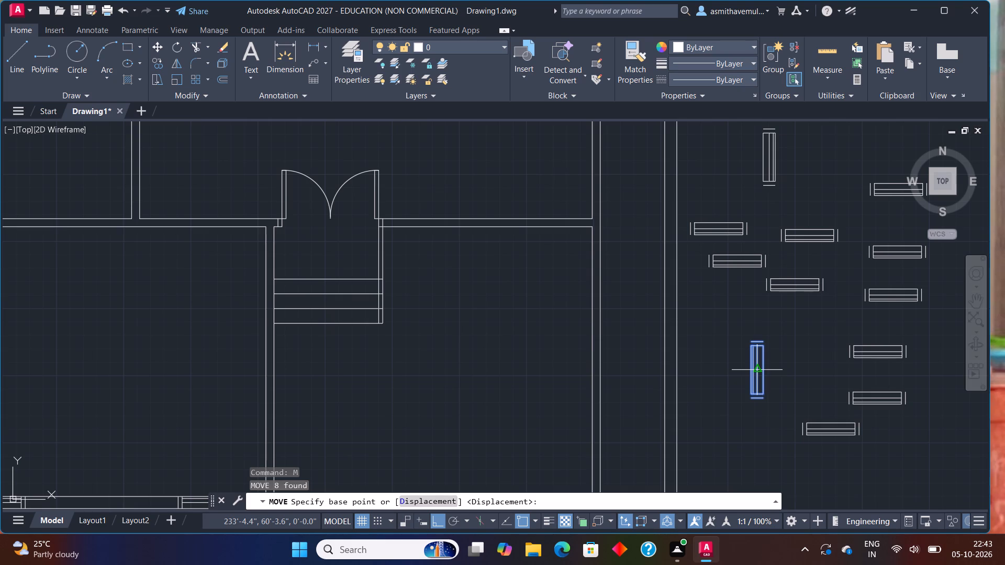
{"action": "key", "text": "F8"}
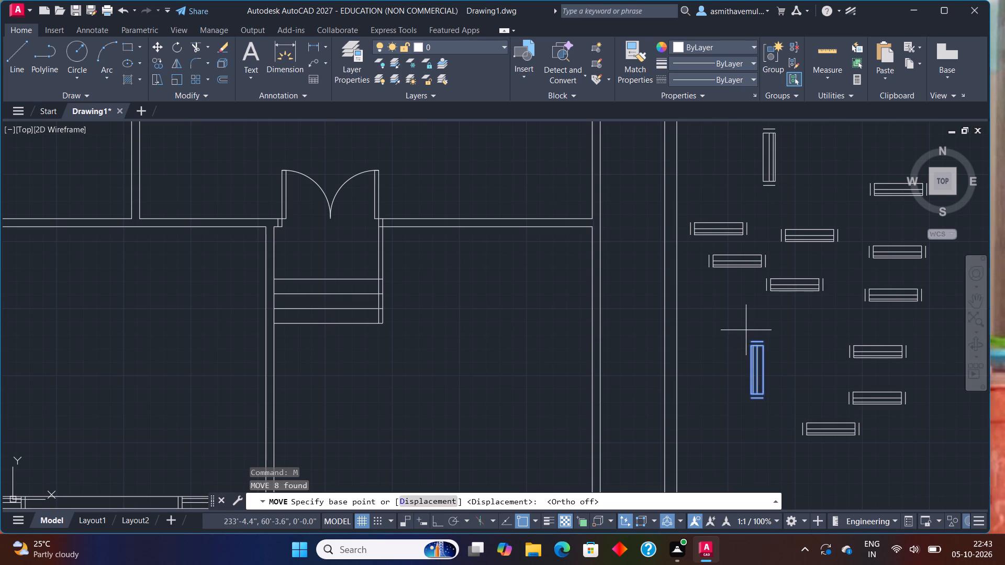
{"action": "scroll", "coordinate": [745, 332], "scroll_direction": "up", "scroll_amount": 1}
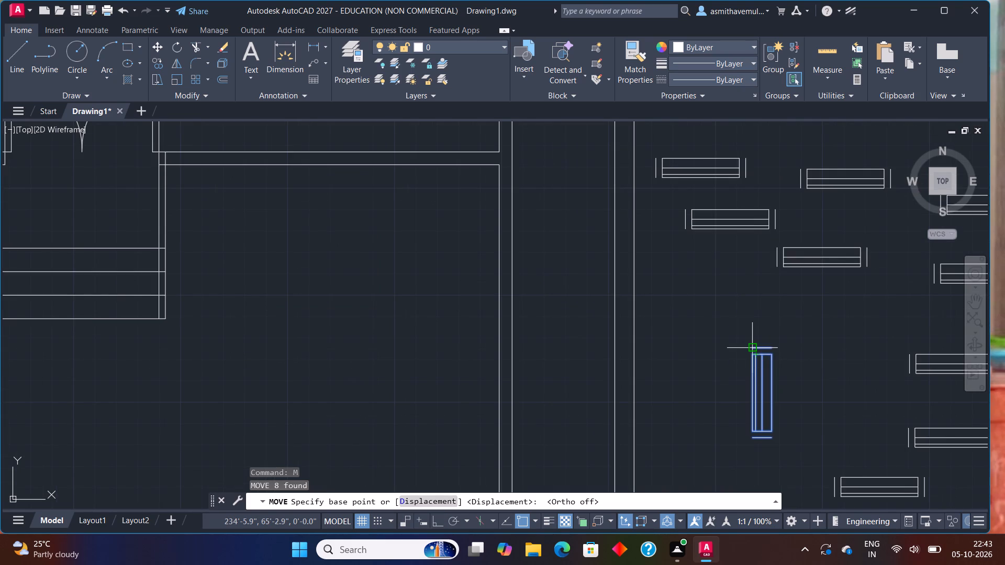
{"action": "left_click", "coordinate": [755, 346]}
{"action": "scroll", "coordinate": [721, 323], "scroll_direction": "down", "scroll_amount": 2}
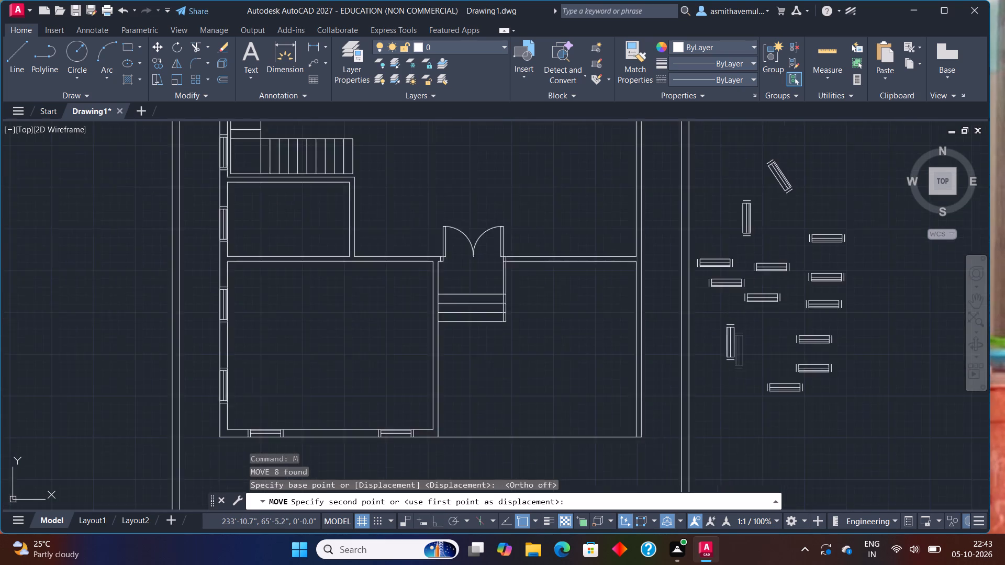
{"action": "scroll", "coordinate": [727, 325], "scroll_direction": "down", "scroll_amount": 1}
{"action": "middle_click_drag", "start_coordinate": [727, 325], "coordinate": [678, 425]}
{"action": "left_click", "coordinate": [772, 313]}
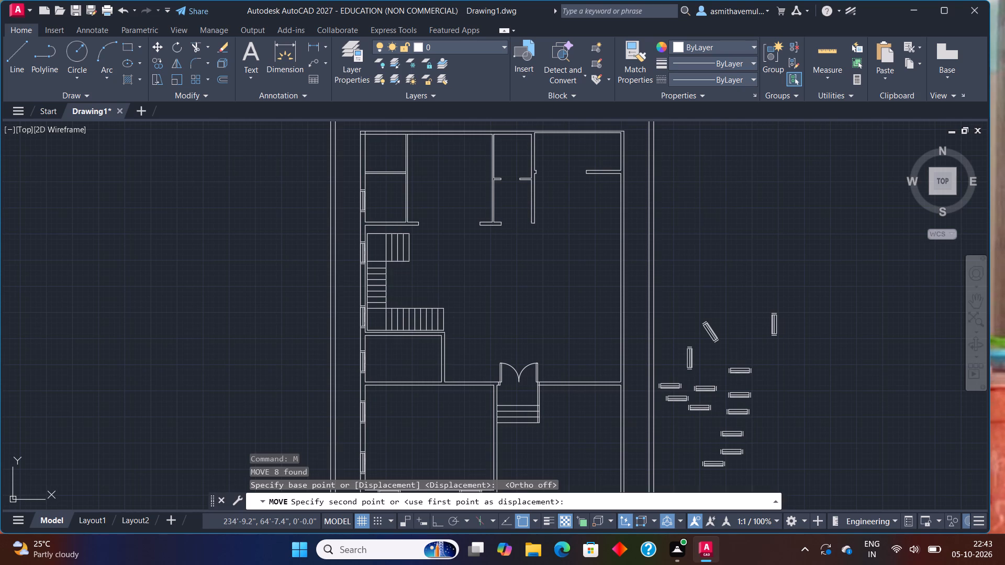
Delete all the spare window symbols beside the floor plan and one of the short end lines left over.
{"action": "scroll", "coordinate": [563, 318], "scroll_direction": "up", "scroll_amount": 1}
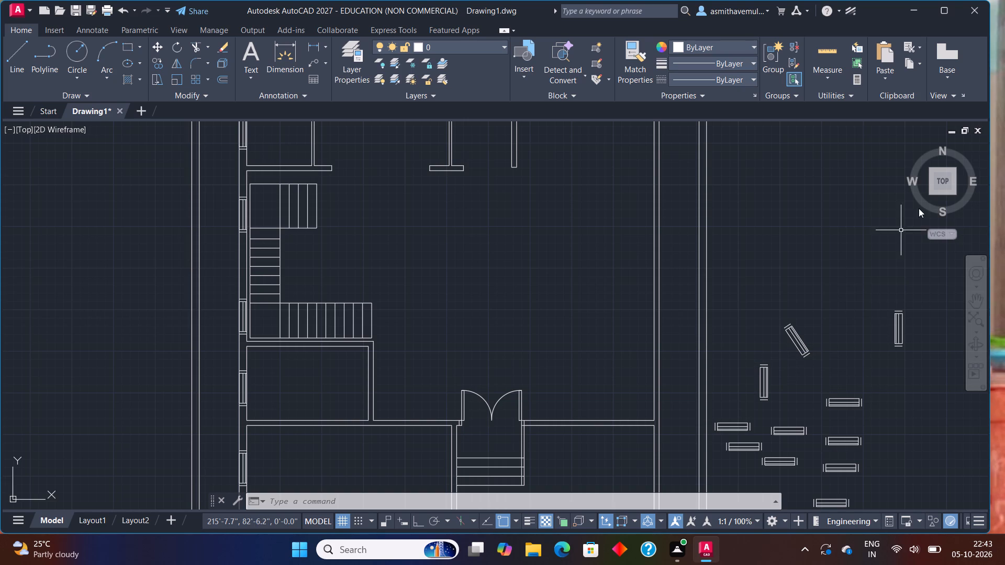
{"action": "middle_click_drag", "start_coordinate": [792, 245], "coordinate": [695, 312]}
{"action": "scroll", "coordinate": [695, 317], "scroll_direction": "down", "scroll_amount": 1}
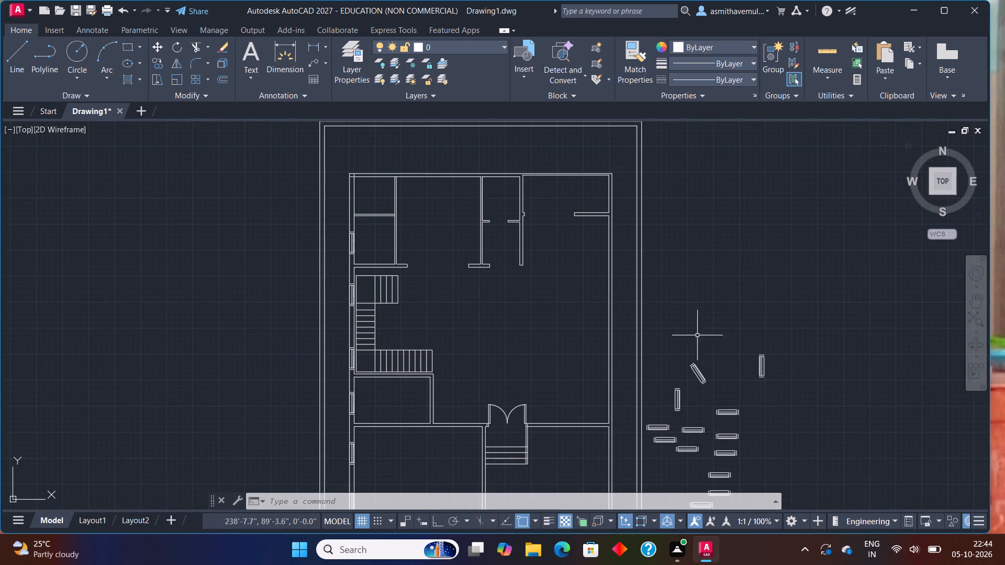
{"action": "middle_click_drag", "start_coordinate": [713, 366], "coordinate": [722, 172]}
{"action": "left_click_drag", "start_coordinate": [734, 145], "coordinate": [692, 169]}
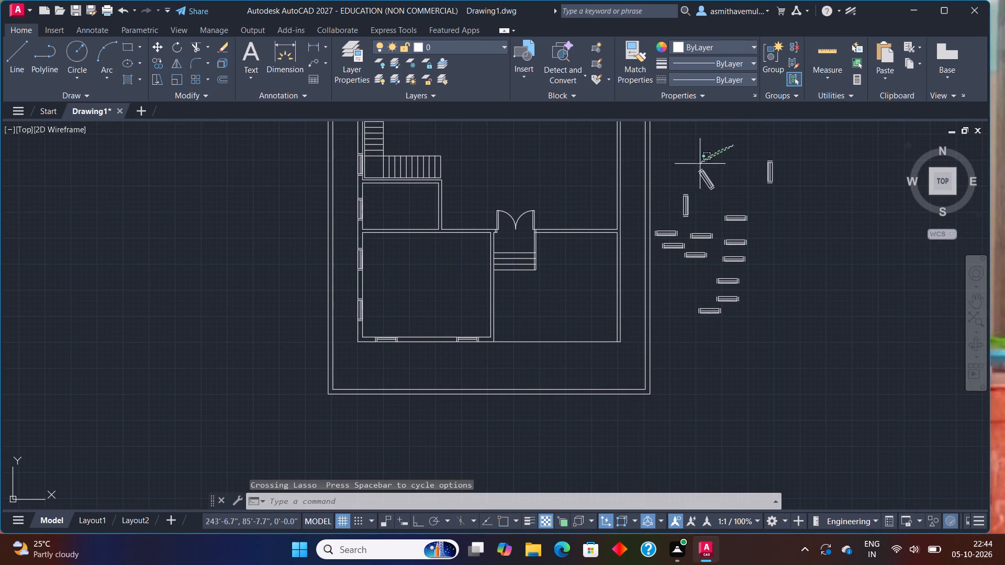
{"action": "left_click_drag", "start_coordinate": [692, 169], "coordinate": [830, 232]}
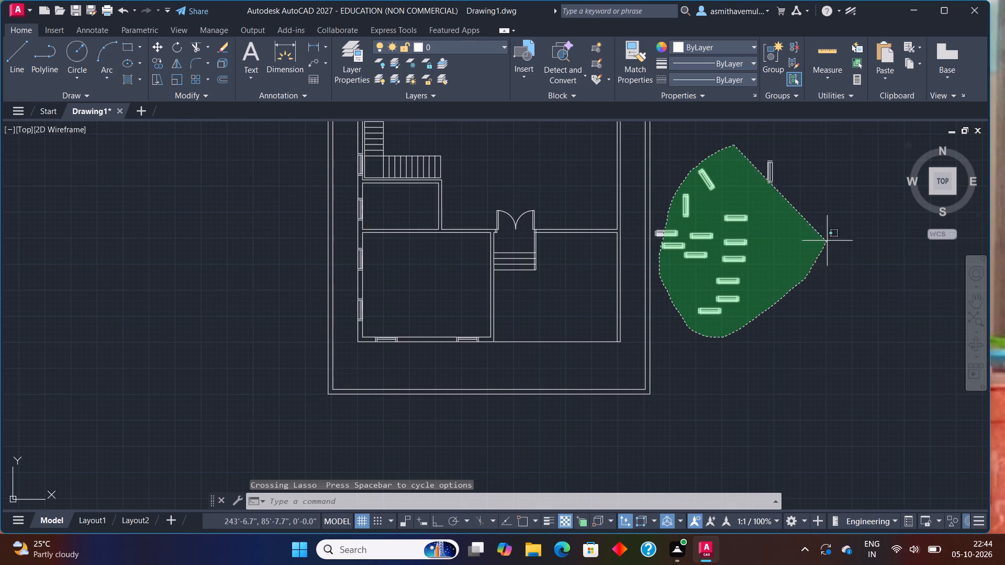
{"action": "left_click_drag", "start_coordinate": [830, 232], "coordinate": [848, 187]}
{"action": "key", "text": "Delete"}
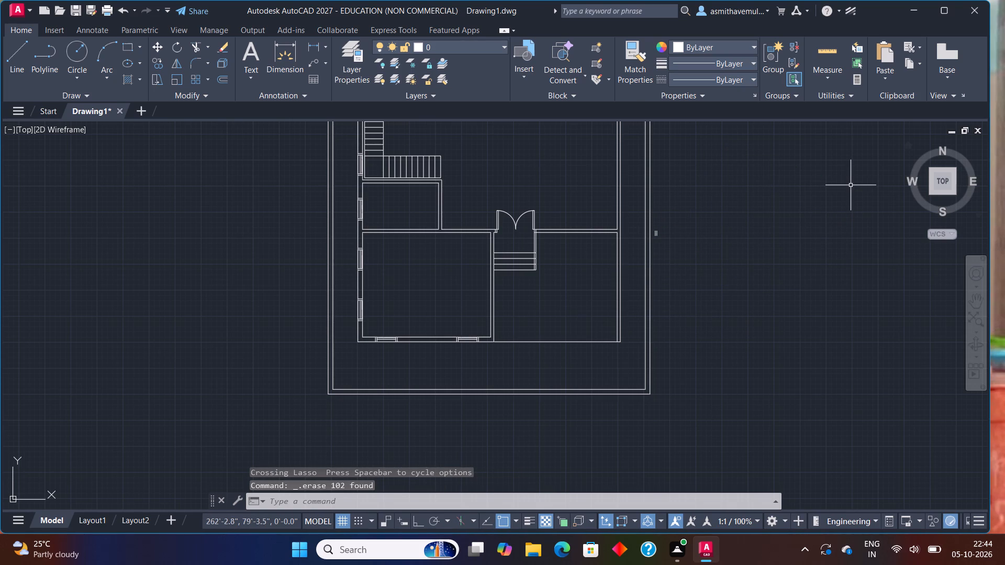
{"action": "scroll", "coordinate": [687, 228], "scroll_direction": "up", "scroll_amount": 1}
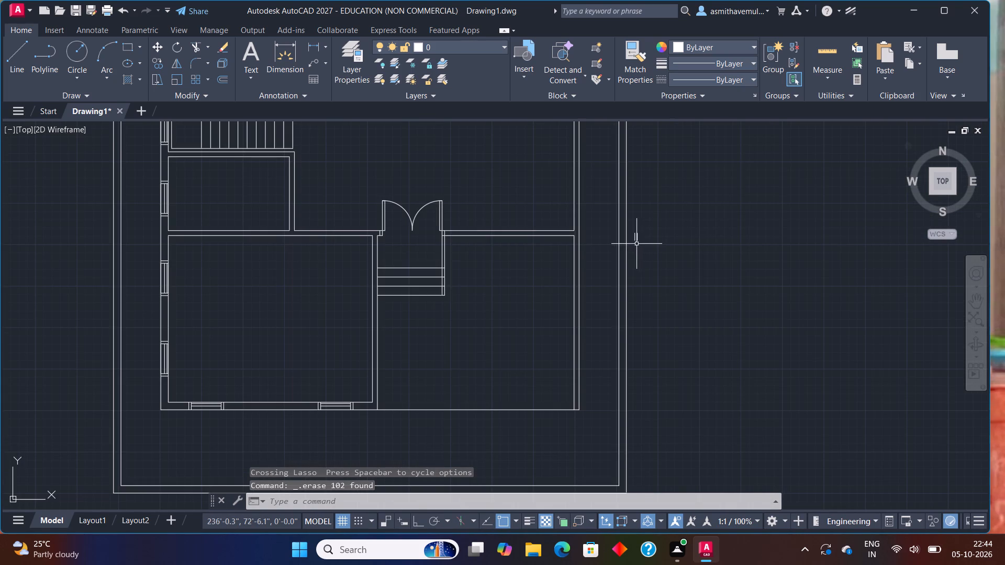
{"action": "left_click", "coordinate": [635, 240]}
{"action": "key", "text": "Delete"}
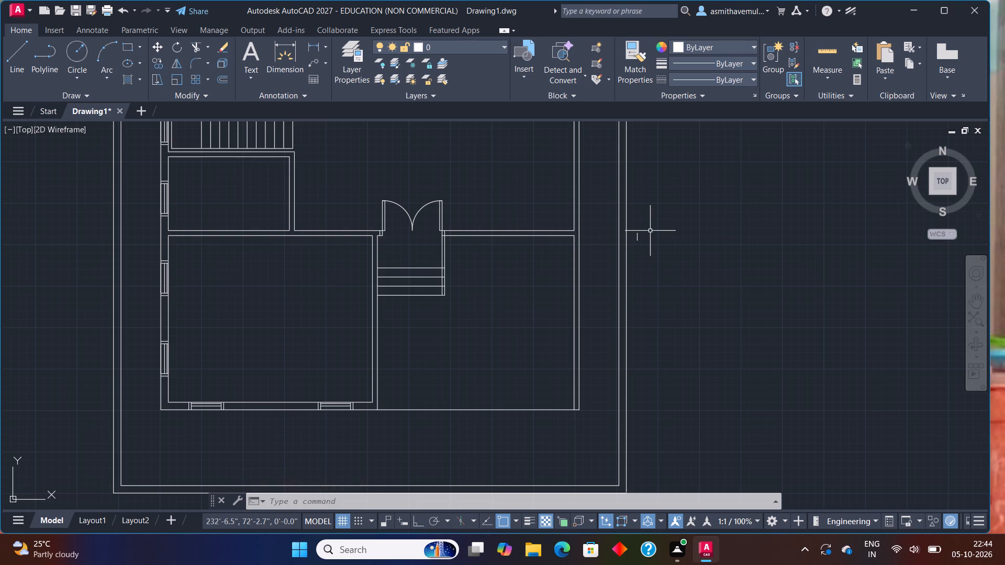
Draw a rectangle 3' long and 6" wide in the empty space outside the boundary wall.
{"action": "type", "text": "REC"}
{"action": "key", "text": "Return"}
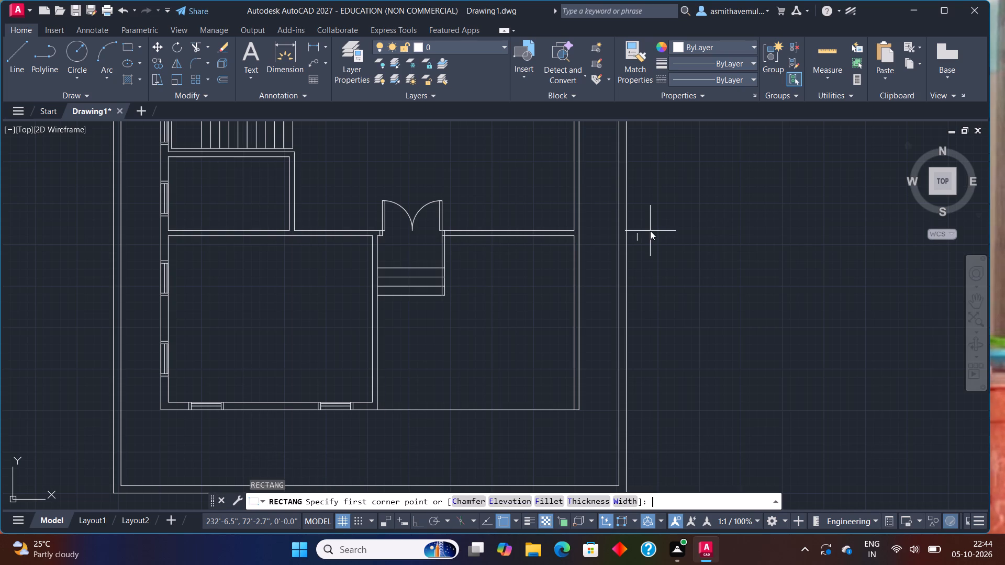
{"action": "left_click", "coordinate": [665, 270]}
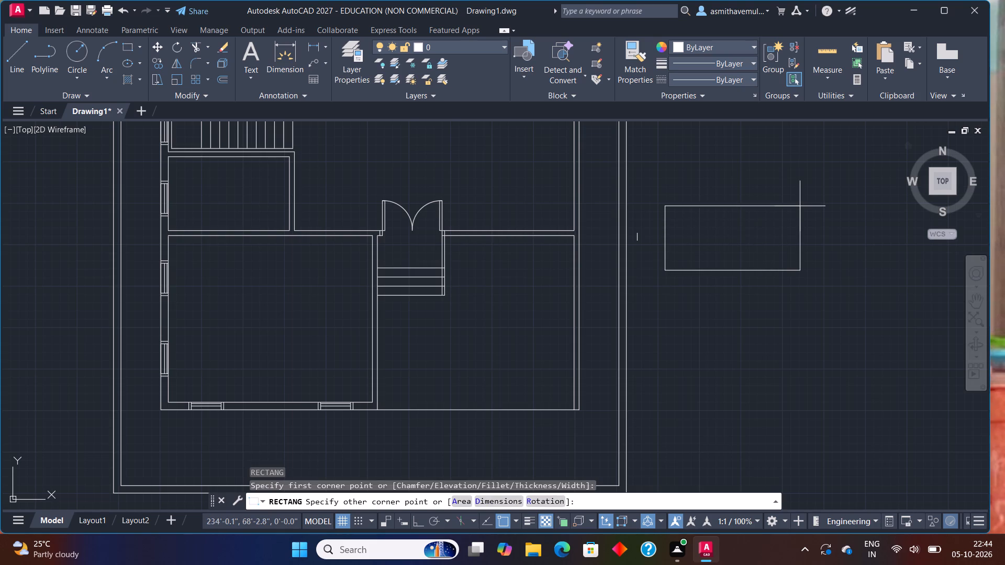
{"action": "key", "text": "d"}
{"action": "key", "text": "Return"}
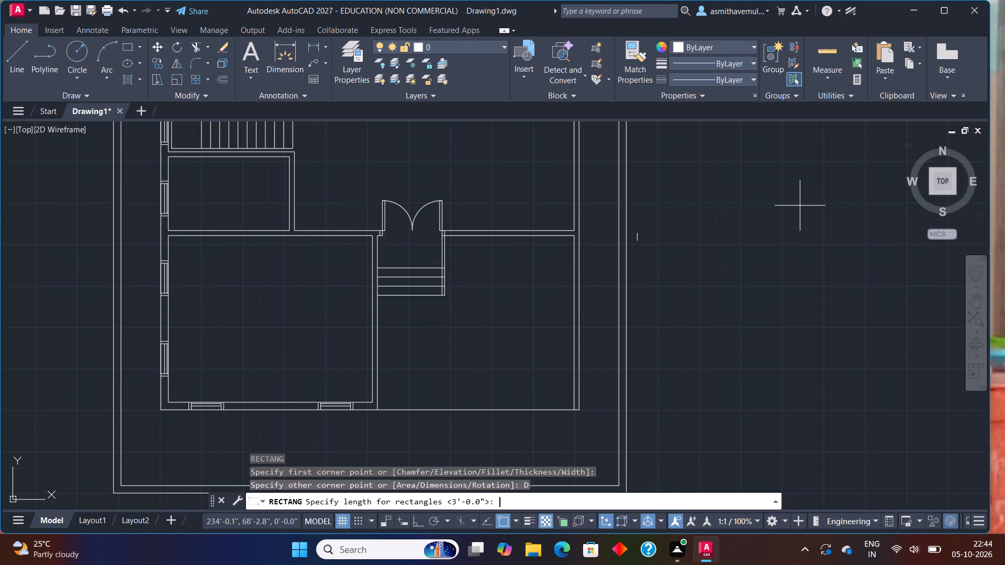
{"action": "key", "text": "3"}
{"action": "key", "text": "apostrophe"}
{"action": "key", "text": "Return"}
{"action": "key", "text": "6"}
{"action": "key", "text": "shift+quotedbl"}
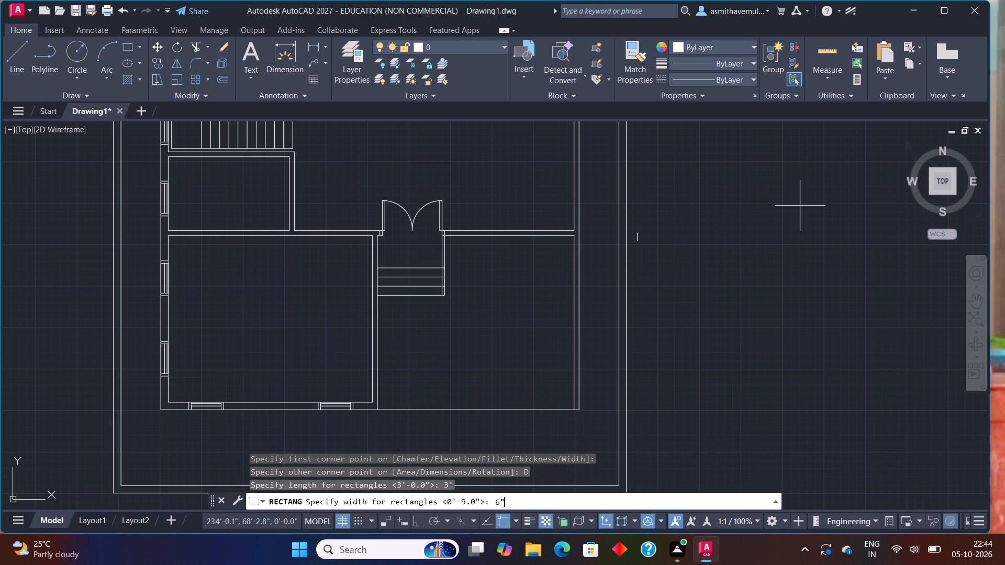
{"action": "key", "text": "Return"}
{"action": "scroll", "coordinate": [790, 217], "scroll_direction": "up", "scroll_amount": 1}
{"action": "left_click", "coordinate": [790, 217]}
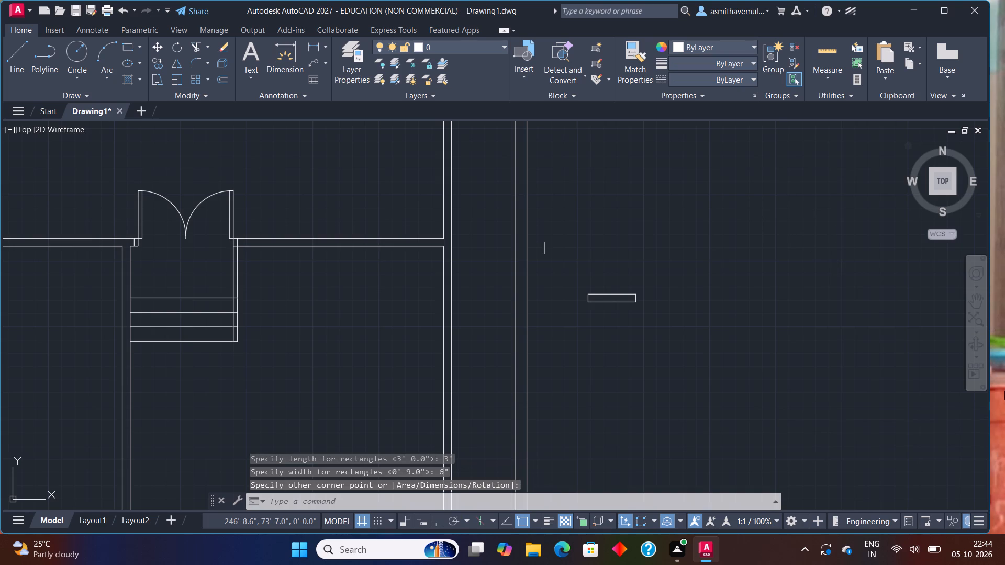
Draw a horizontal line through the middle of the rectangle, joining the midpoints of its two short sides.
{"action": "scroll", "coordinate": [572, 300], "scroll_direction": "up", "scroll_amount": 2}
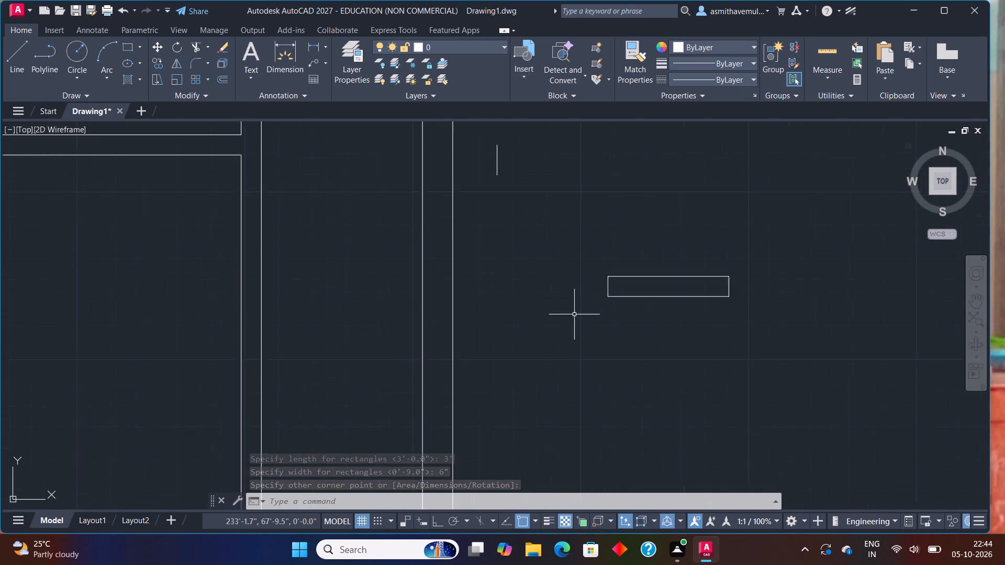
{"action": "scroll", "coordinate": [574, 314], "scroll_direction": "up", "scroll_amount": 1}
{"action": "middle_click_drag", "start_coordinate": [652, 316], "coordinate": [544, 389]}
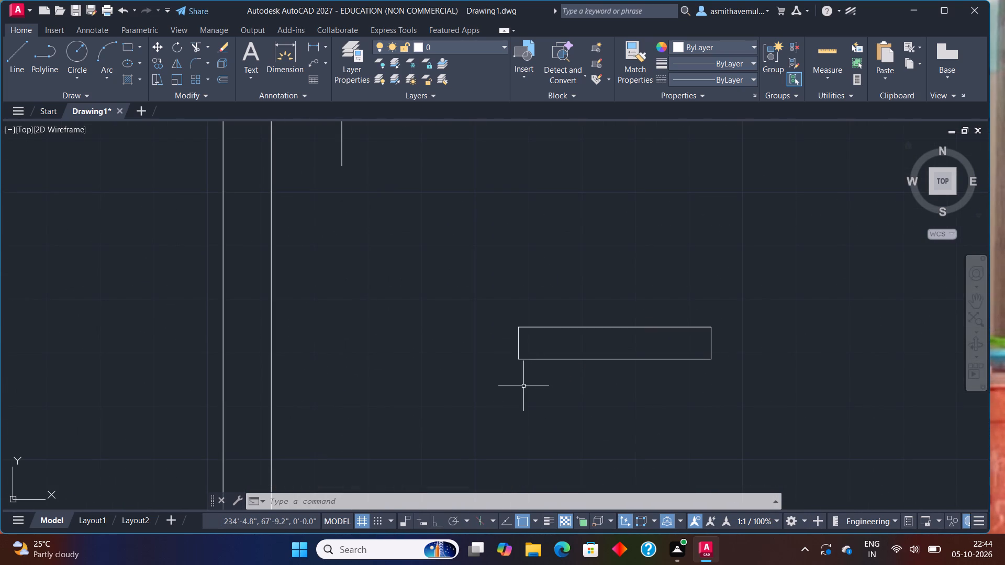
{"action": "key", "text": "l"}
{"action": "key", "text": "Return"}
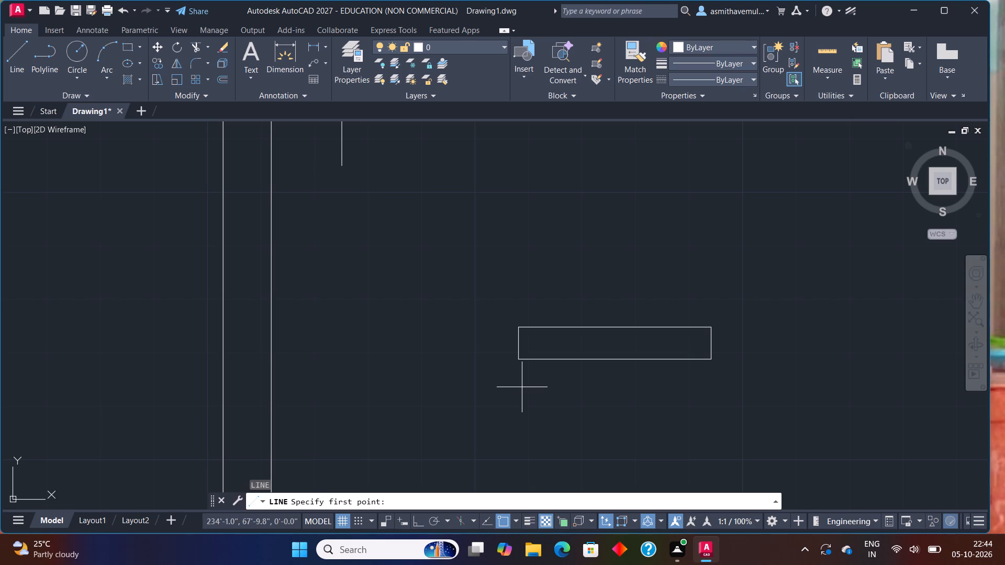
{"action": "scroll", "coordinate": [516, 333], "scroll_direction": "up", "scroll_amount": 1}
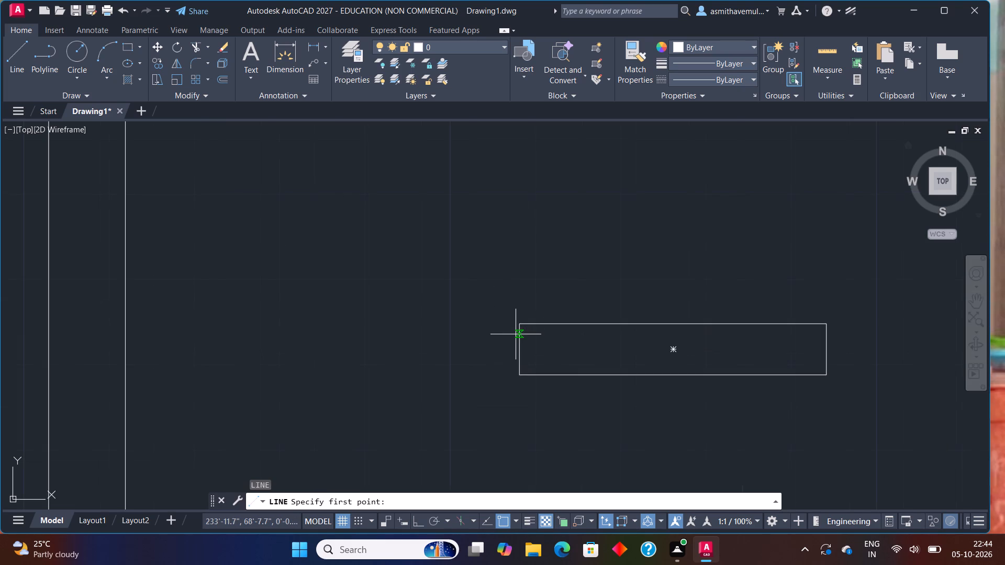
{"action": "left_click", "coordinate": [517, 348]}
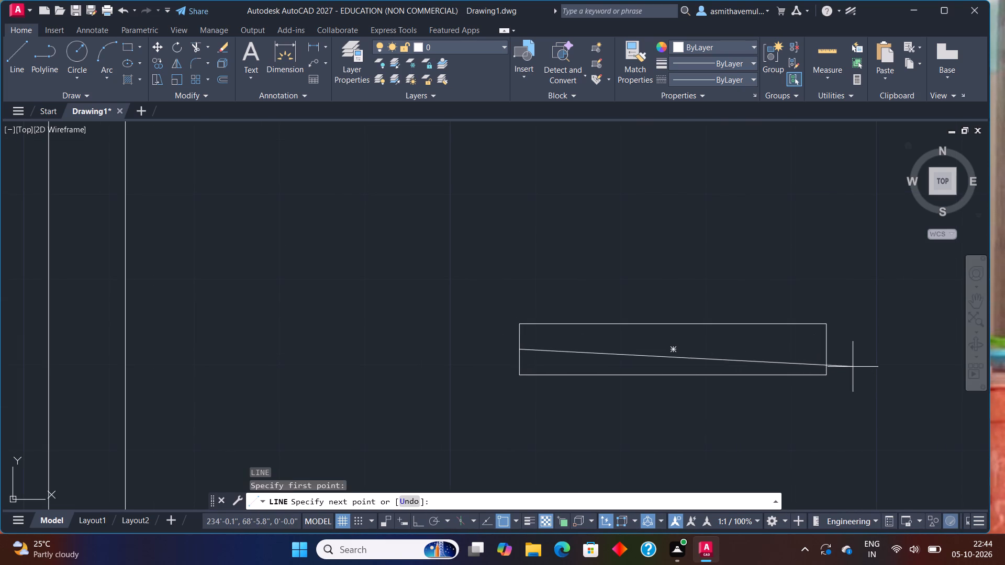
{"action": "left_click", "coordinate": [827, 351]}
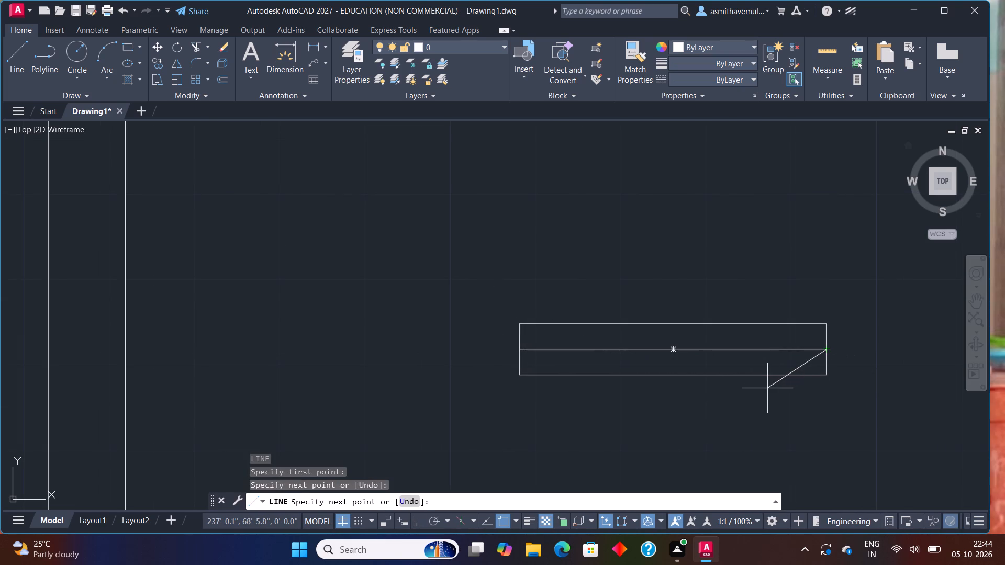
{"action": "key", "text": "Escape"}
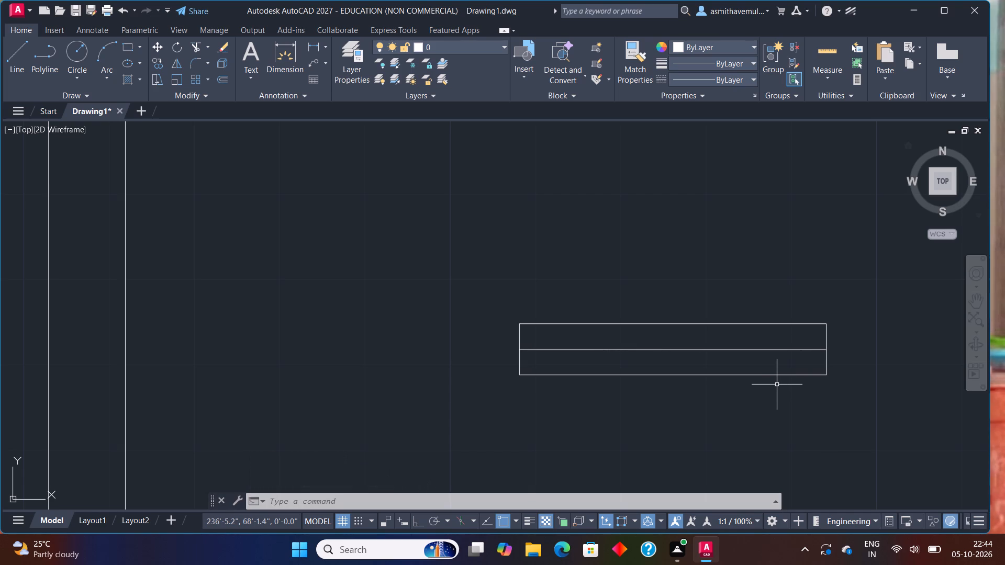
Explode the 3' by 6" rectangle into separate lines.
{"action": "scroll", "coordinate": [779, 381], "scroll_direction": "up", "scroll_amount": 1}
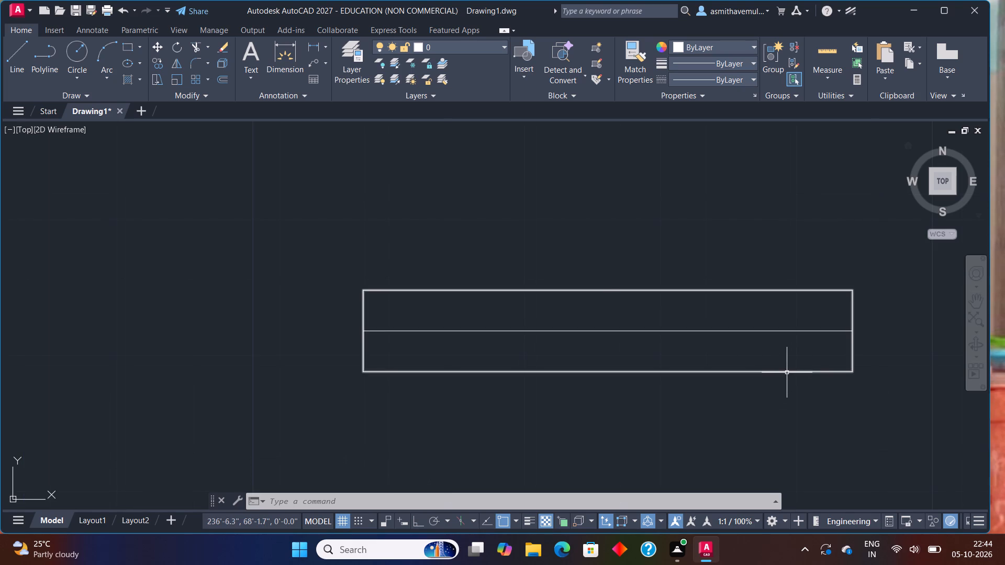
{"action": "left_click", "coordinate": [787, 372]}
{"action": "key", "text": "x"}
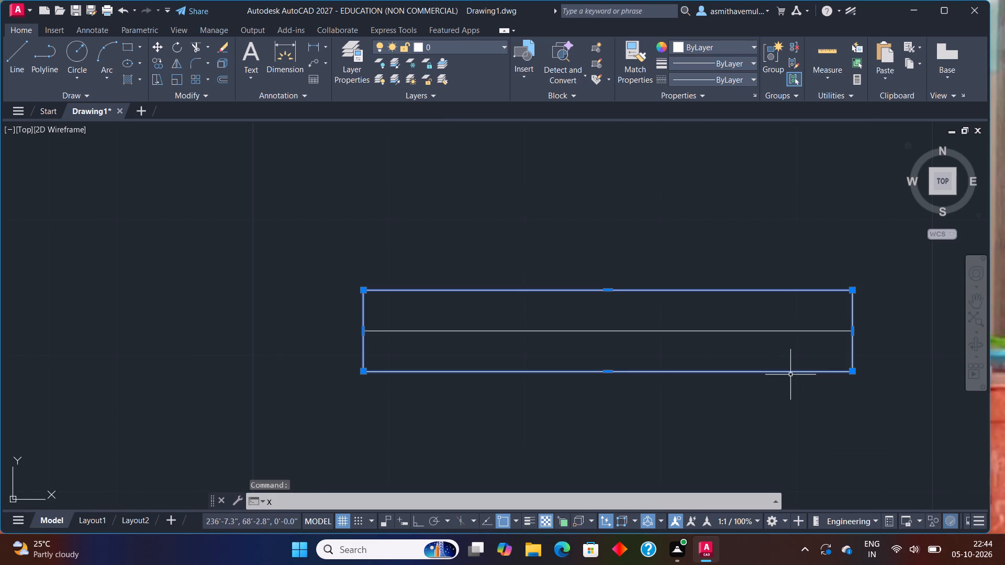
{"action": "key", "text": "Return"}
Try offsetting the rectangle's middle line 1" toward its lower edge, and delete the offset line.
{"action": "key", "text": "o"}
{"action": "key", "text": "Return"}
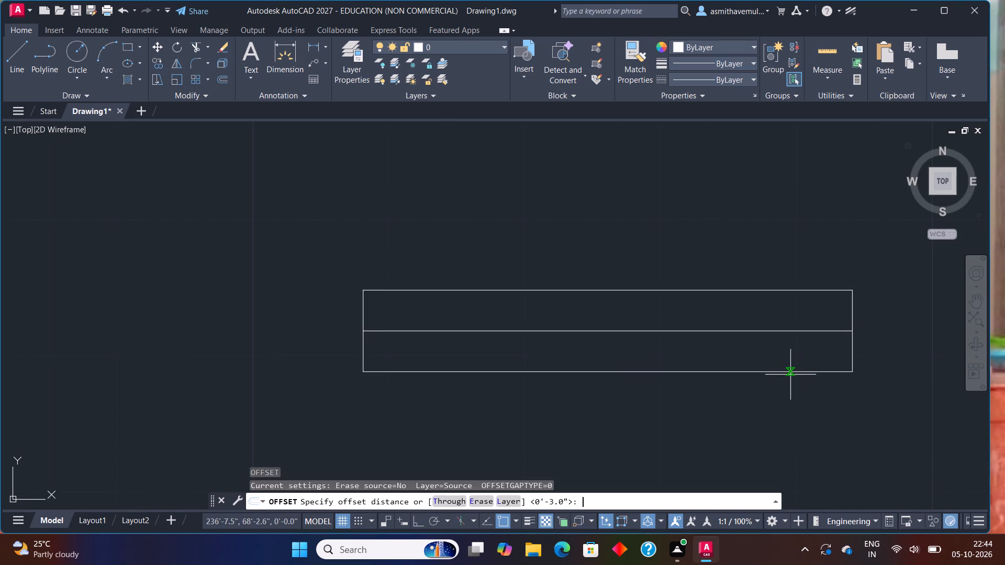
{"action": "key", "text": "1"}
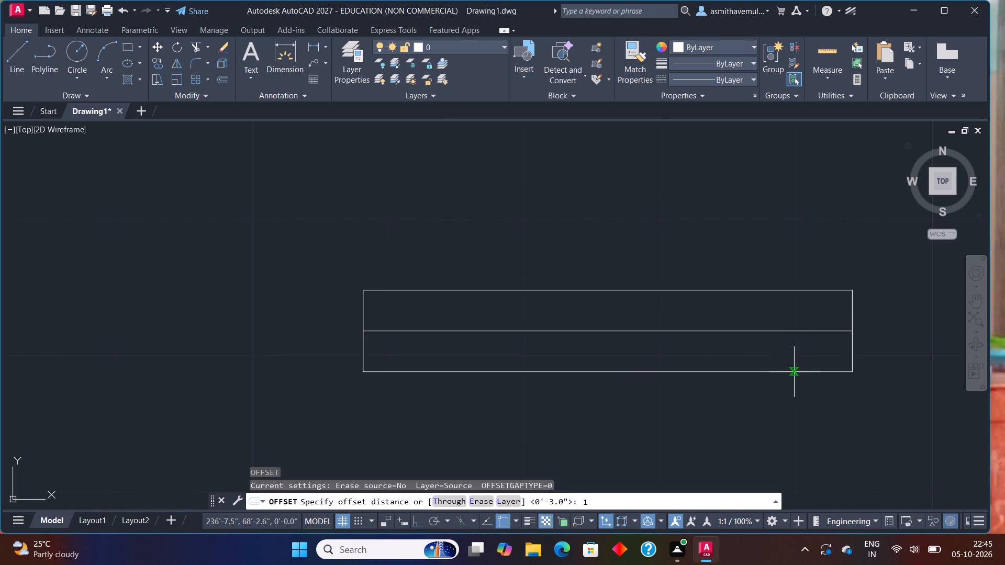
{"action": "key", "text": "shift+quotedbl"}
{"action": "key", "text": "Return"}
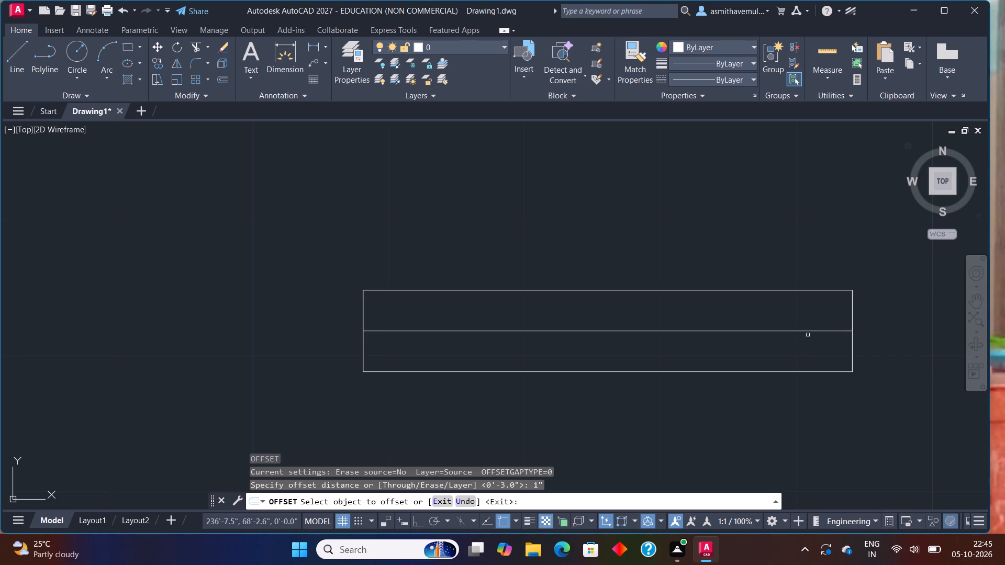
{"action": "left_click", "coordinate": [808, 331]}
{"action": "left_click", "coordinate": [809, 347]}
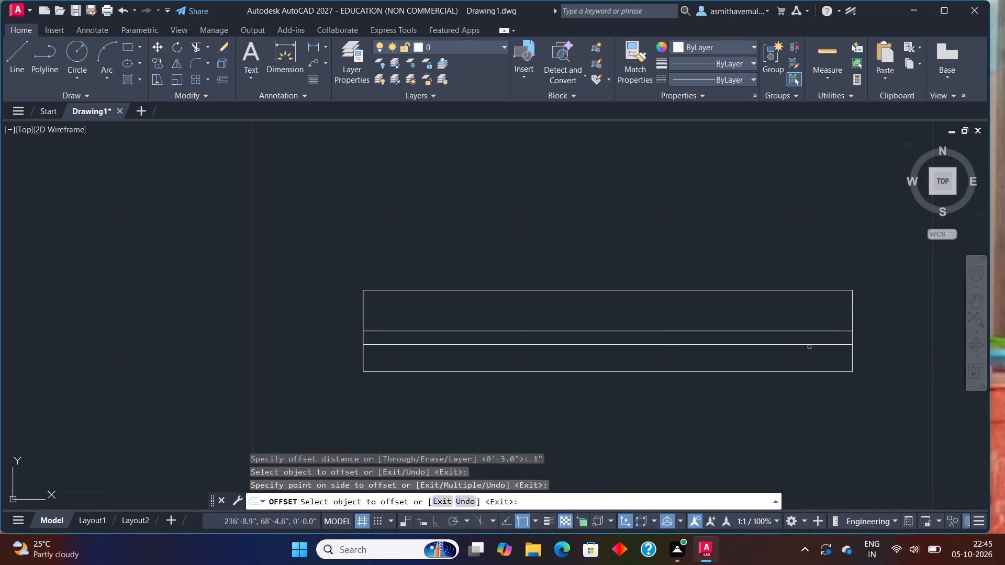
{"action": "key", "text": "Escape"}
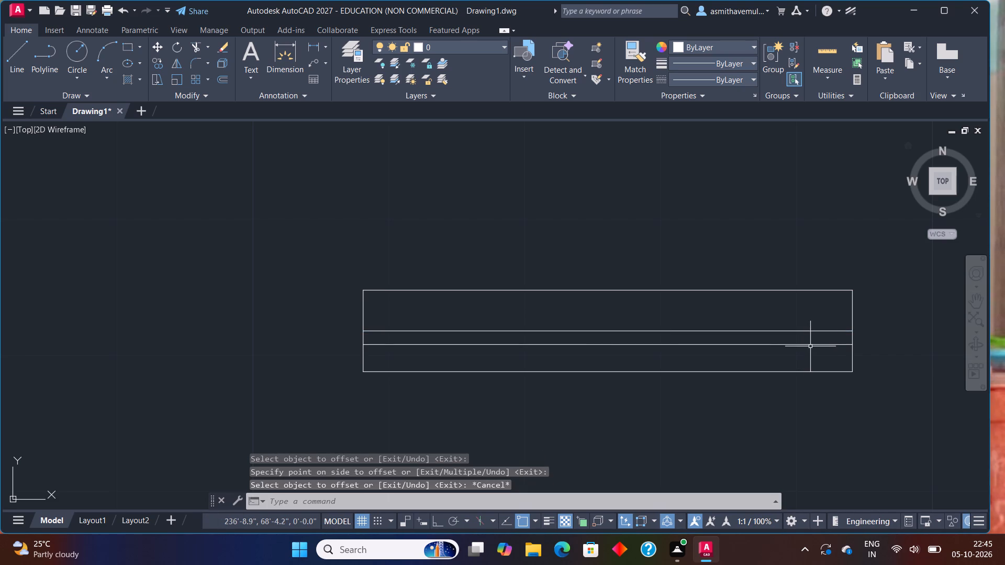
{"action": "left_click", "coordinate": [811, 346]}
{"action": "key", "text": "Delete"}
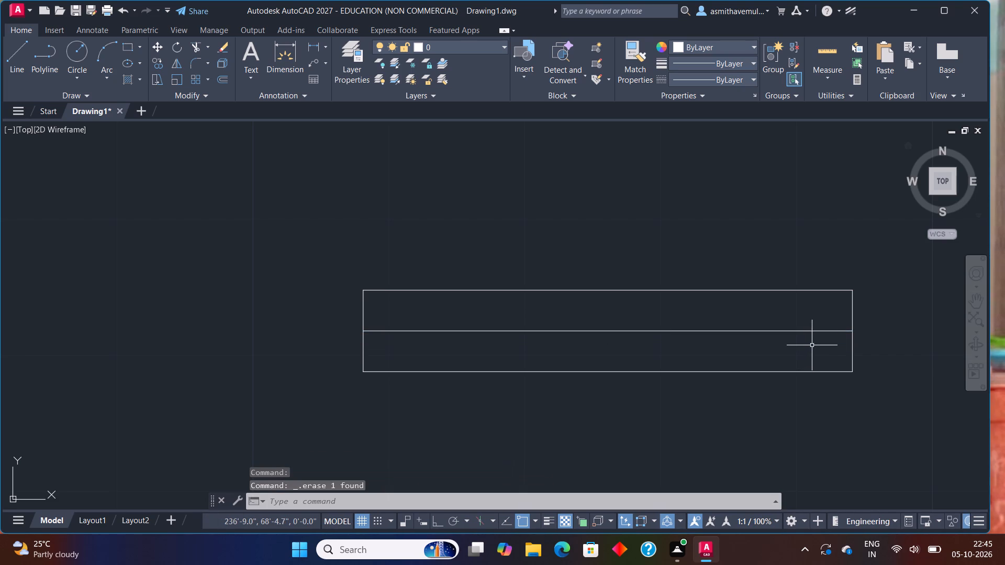
Offset the rectangle's middle line 2" toward its lower edge.
{"action": "key", "text": "o"}
{"action": "key", "text": "Return"}
{"action": "key", "text": "2"}
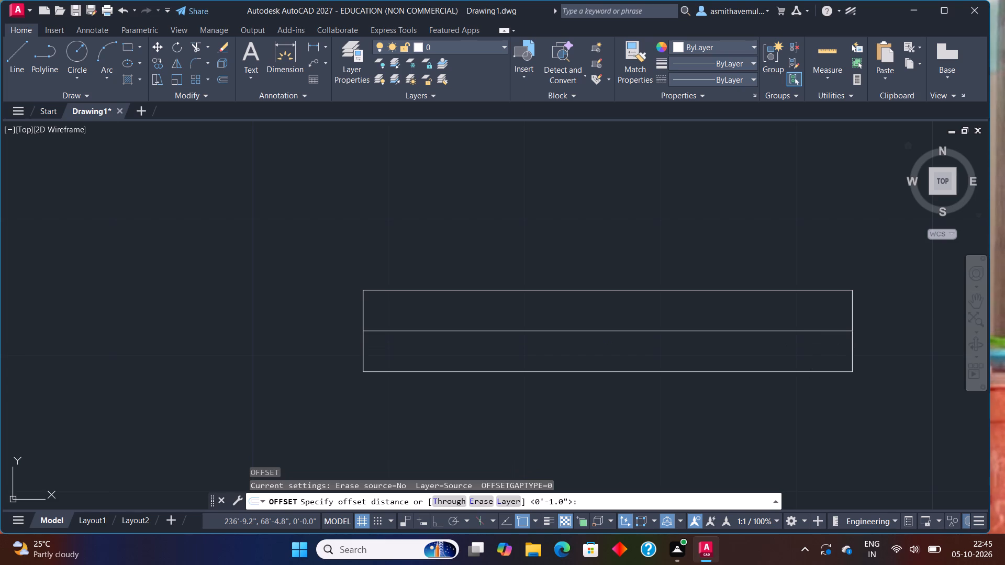
{"action": "key", "text": "shift+quotedbl"}
{"action": "key", "text": "Return"}
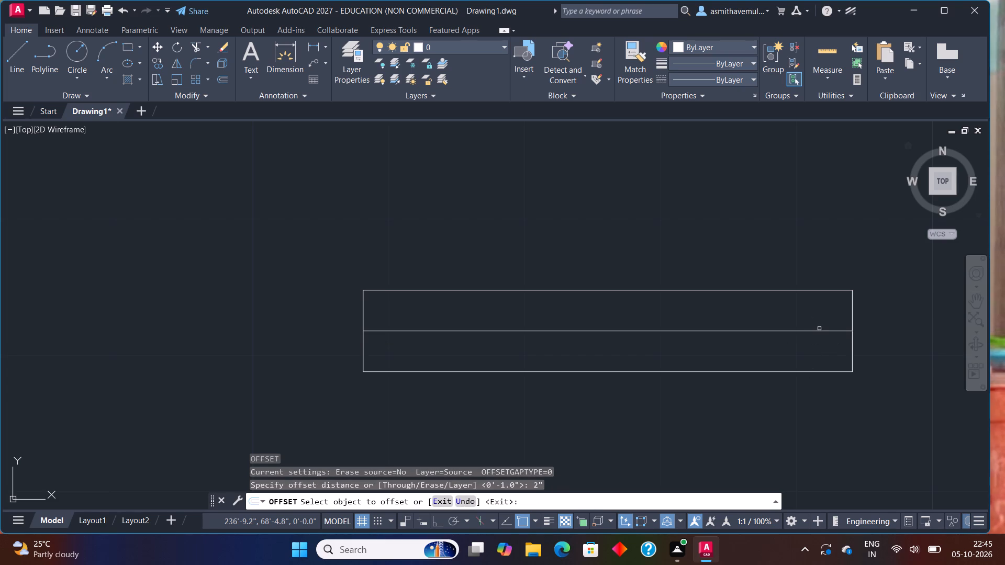
{"action": "left_click", "coordinate": [819, 331]}
{"action": "left_click", "coordinate": [819, 347]}
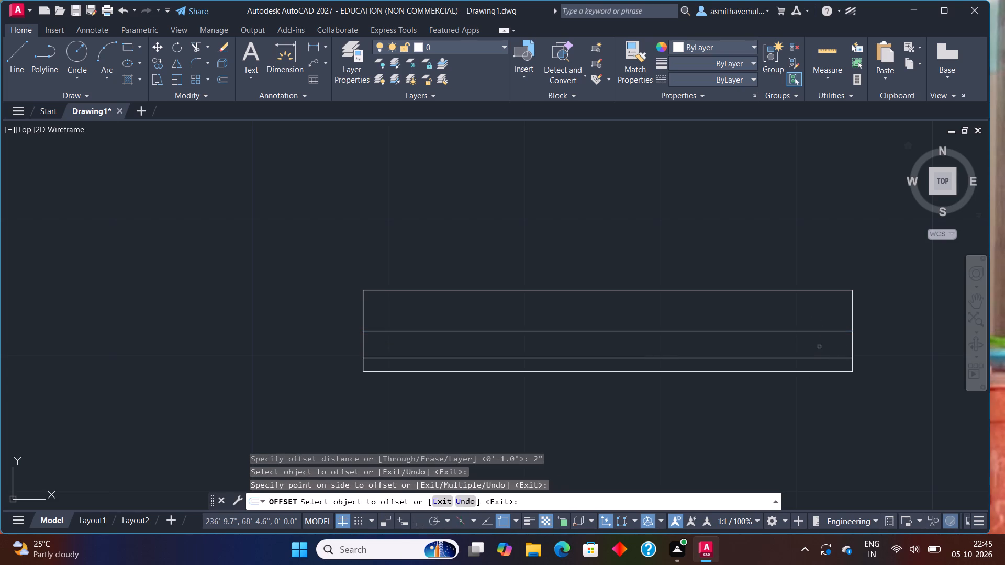
{"action": "key", "text": "Escape"}
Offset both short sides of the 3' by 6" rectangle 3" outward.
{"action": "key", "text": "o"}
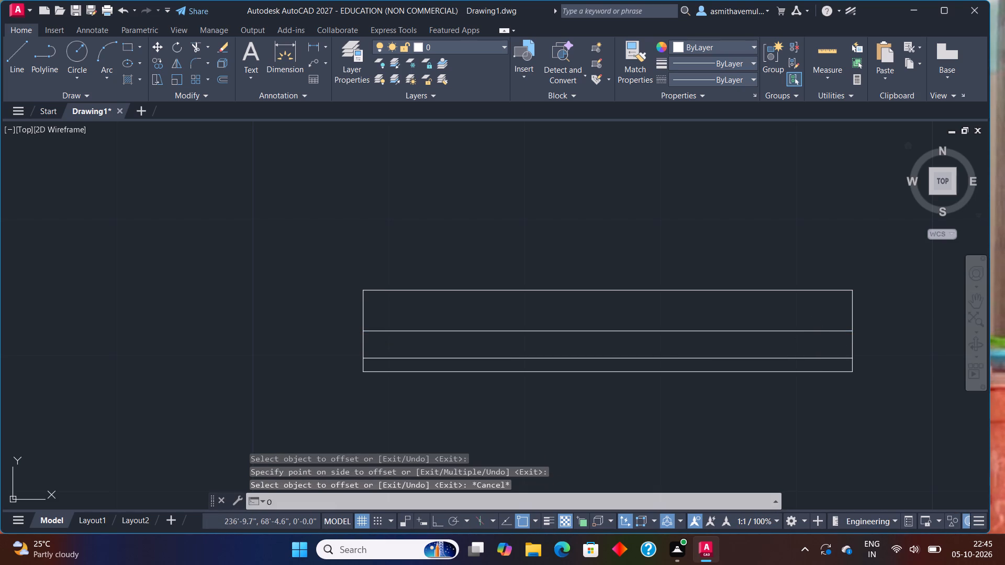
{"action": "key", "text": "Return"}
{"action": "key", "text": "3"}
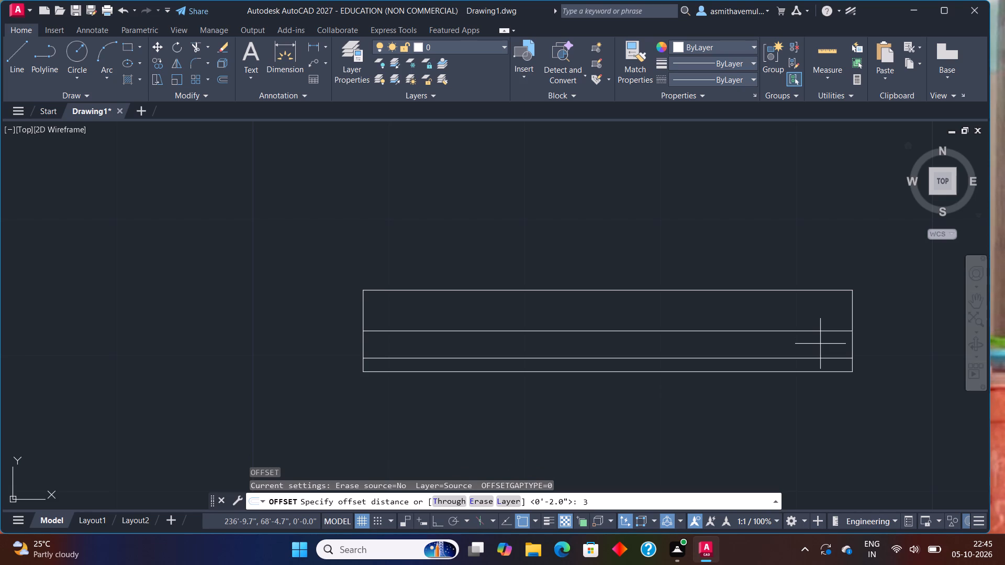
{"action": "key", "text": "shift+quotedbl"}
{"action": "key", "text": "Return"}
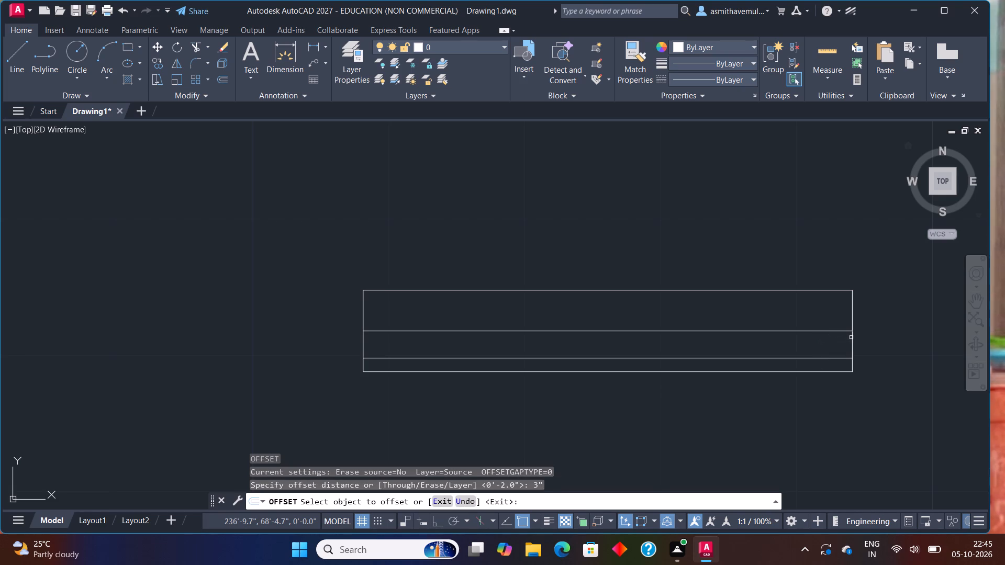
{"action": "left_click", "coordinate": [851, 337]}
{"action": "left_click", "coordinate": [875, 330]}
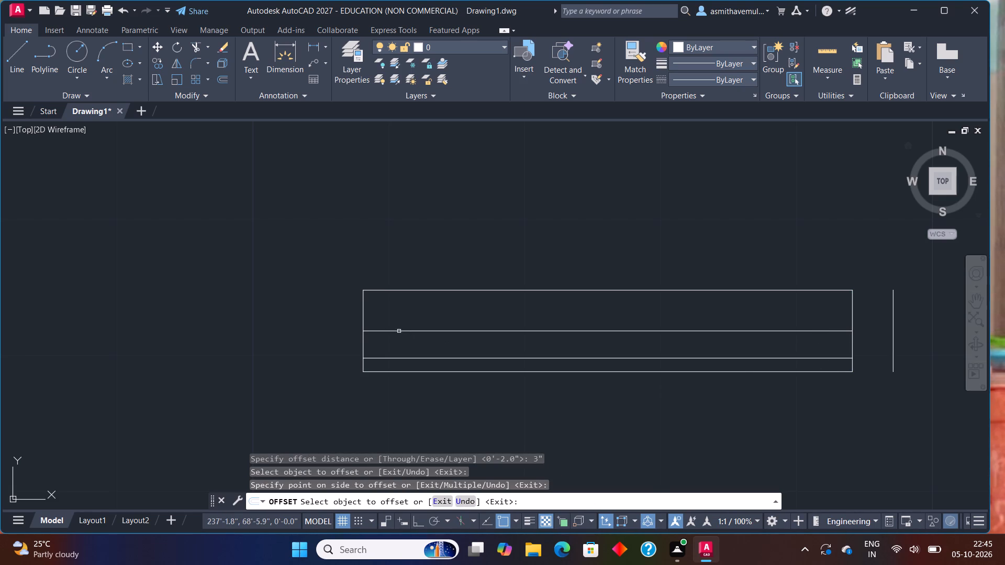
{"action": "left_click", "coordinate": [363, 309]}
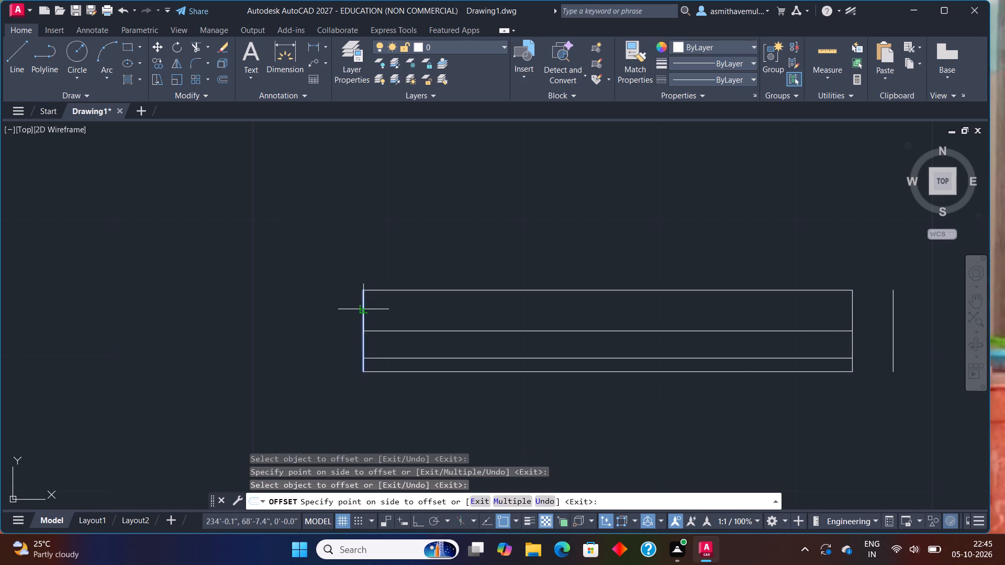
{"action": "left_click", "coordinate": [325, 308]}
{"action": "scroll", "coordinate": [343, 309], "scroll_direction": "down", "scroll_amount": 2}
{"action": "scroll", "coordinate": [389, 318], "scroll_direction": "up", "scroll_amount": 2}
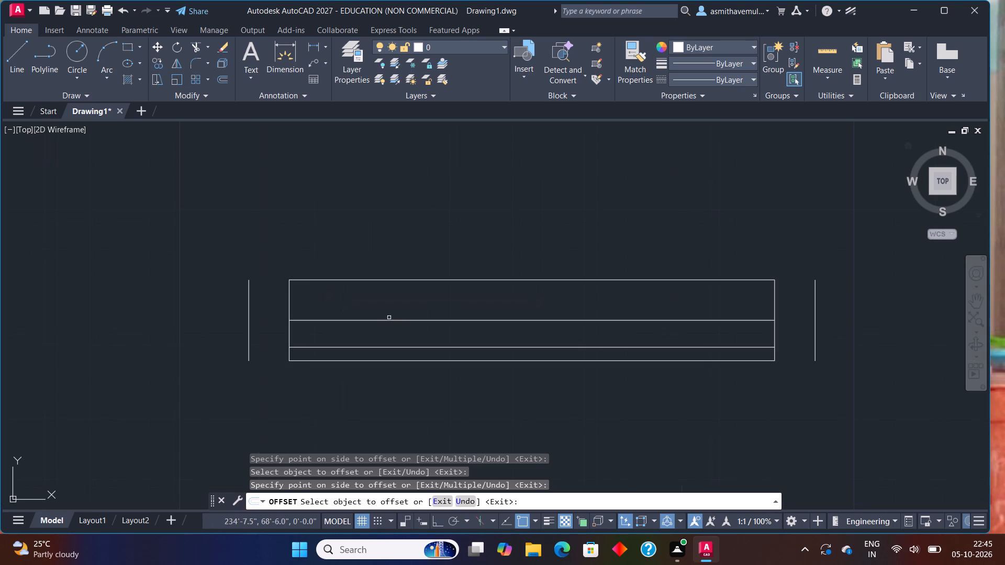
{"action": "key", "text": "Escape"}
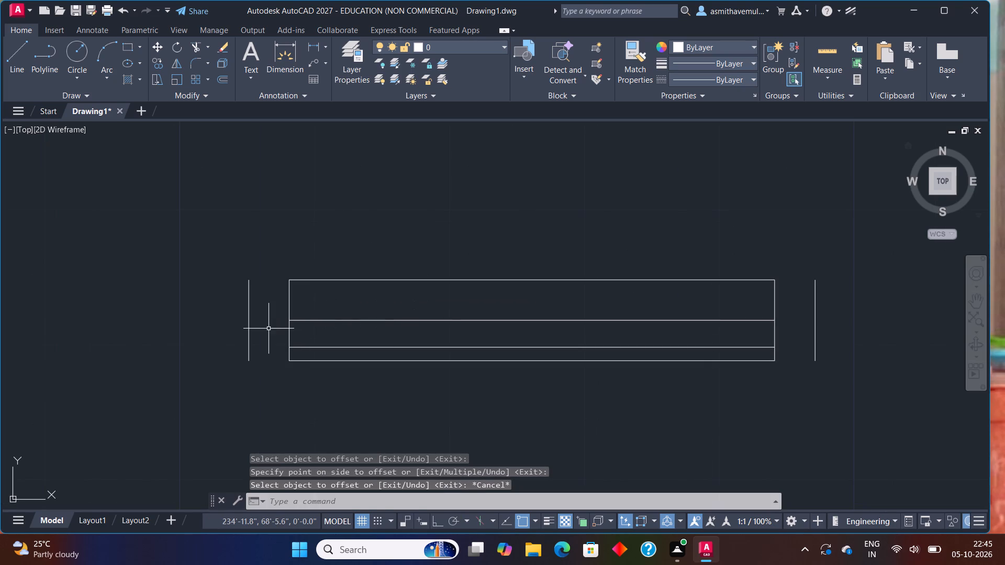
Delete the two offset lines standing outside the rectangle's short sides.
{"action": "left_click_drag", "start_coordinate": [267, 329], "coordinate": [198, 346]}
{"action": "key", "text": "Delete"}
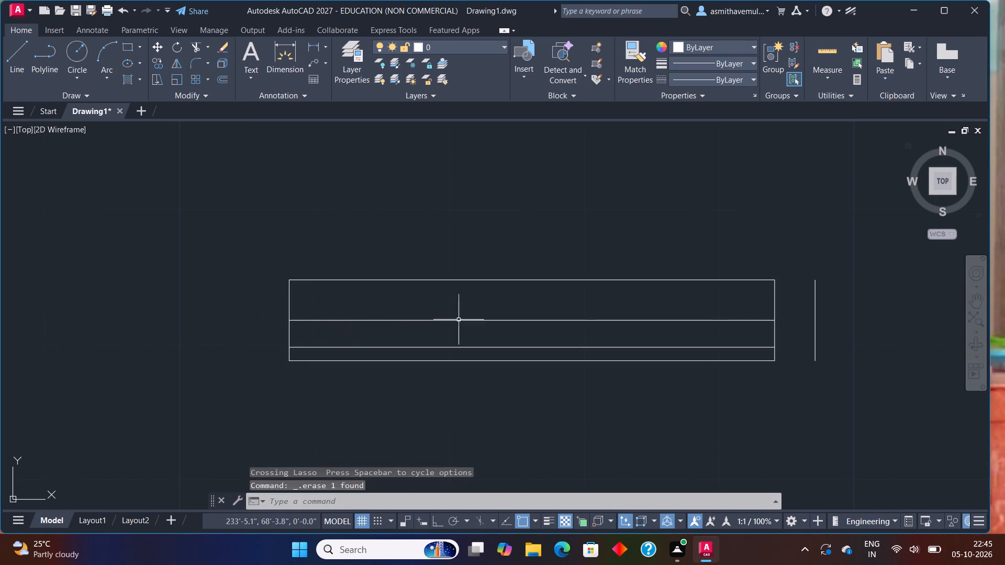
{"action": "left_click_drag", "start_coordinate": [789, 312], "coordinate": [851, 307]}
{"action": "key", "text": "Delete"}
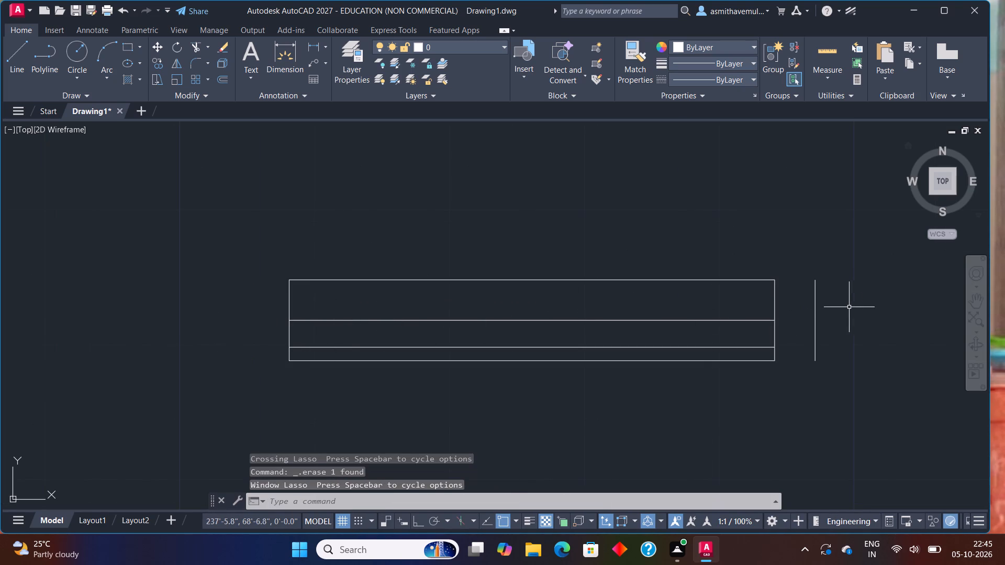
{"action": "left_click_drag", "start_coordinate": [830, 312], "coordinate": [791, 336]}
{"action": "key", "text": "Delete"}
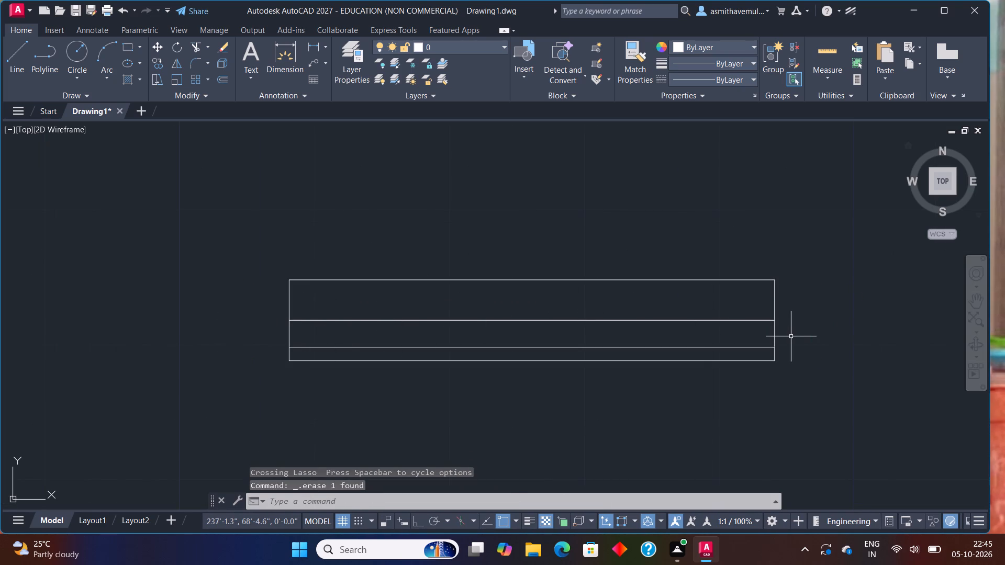
Offset both short sides of the 3' by 6" rectangle 2" outward.
{"action": "key", "text": "o"}
{"action": "key", "text": "Return"}
{"action": "key", "text": "2"}
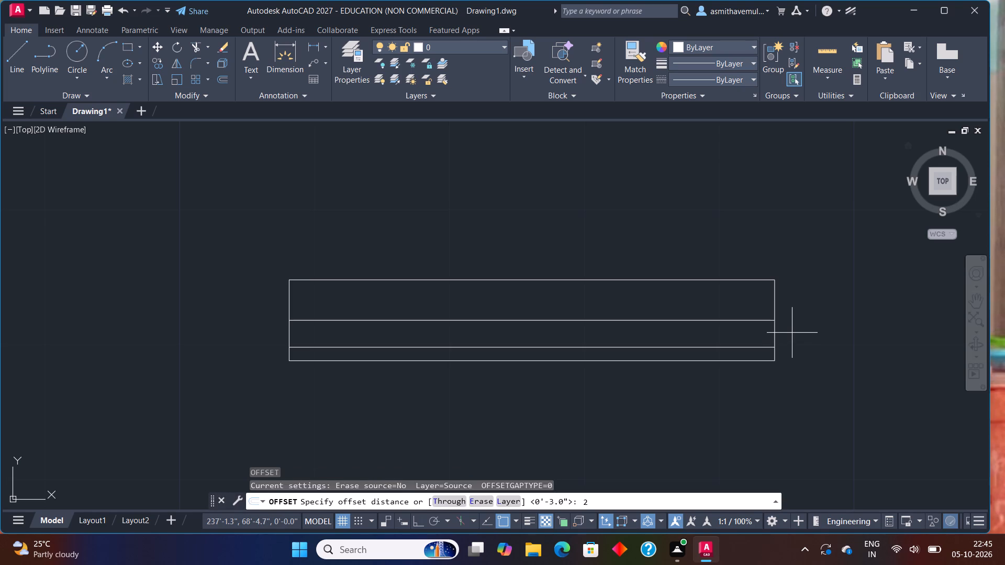
{"action": "key", "text": "shift+quotedbl"}
{"action": "key", "text": "Return"}
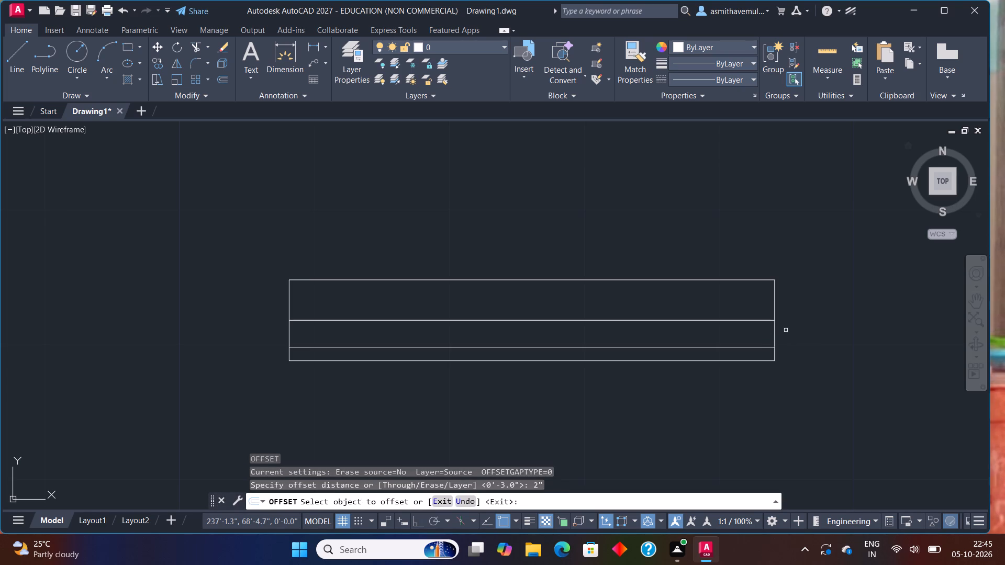
{"action": "left_click", "coordinate": [773, 330]}
{"action": "left_click", "coordinate": [808, 312]}
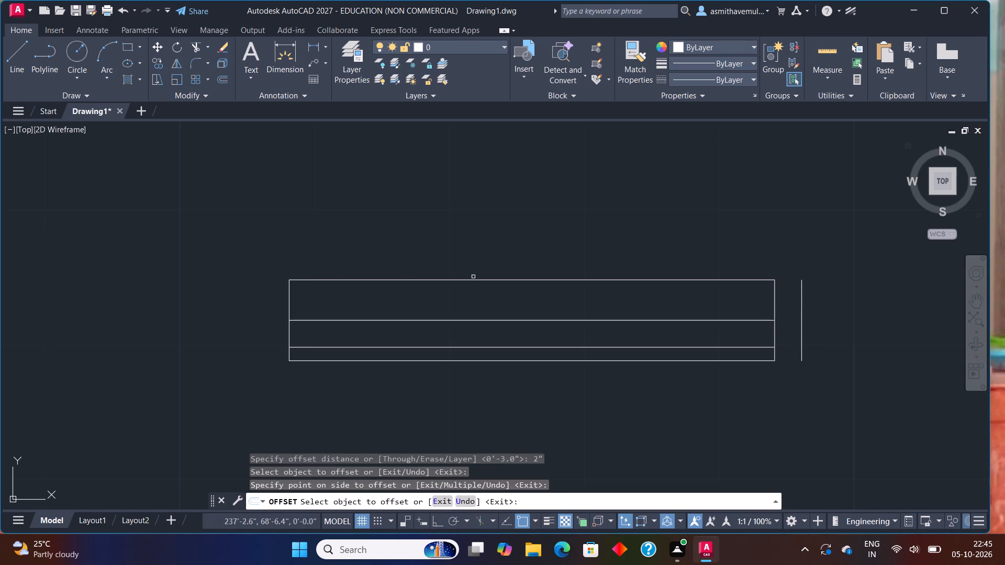
{"action": "left_click", "coordinate": [288, 295]}
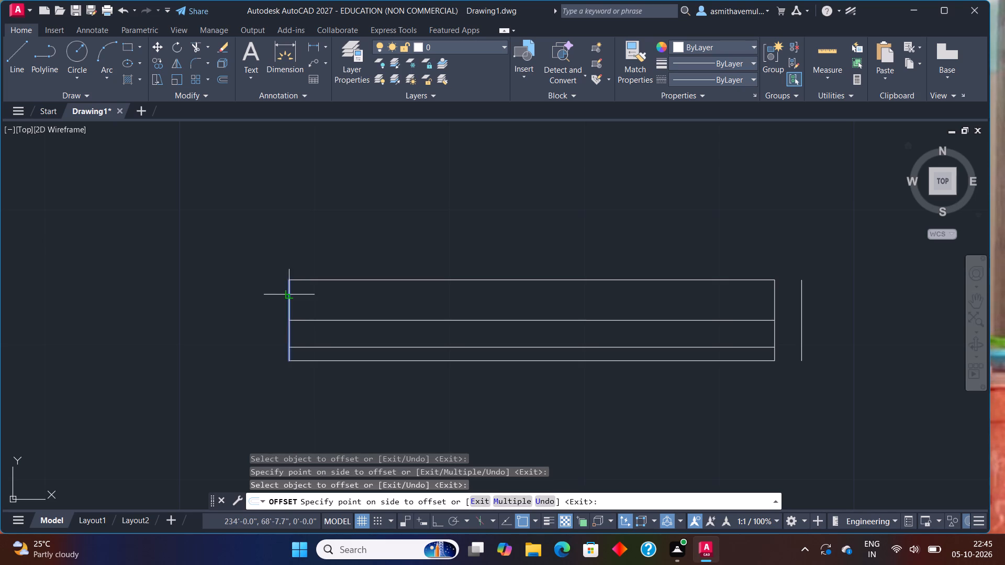
{"action": "left_click", "coordinate": [261, 297]}
{"action": "key", "text": "Escape"}
Move the whole window symbol, including its two outer end lines, farther away from the boundary wall.
{"action": "scroll", "coordinate": [263, 298], "scroll_direction": "down", "scroll_amount": 2}
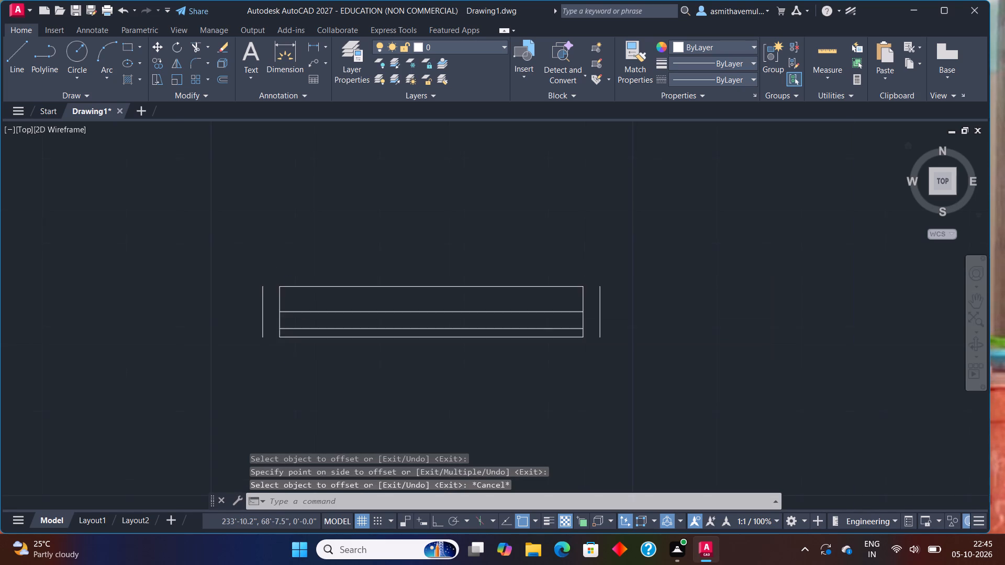
{"action": "scroll", "coordinate": [263, 298], "scroll_direction": "down", "scroll_amount": 1}
{"action": "scroll", "coordinate": [273, 319], "scroll_direction": "up", "scroll_amount": 1}
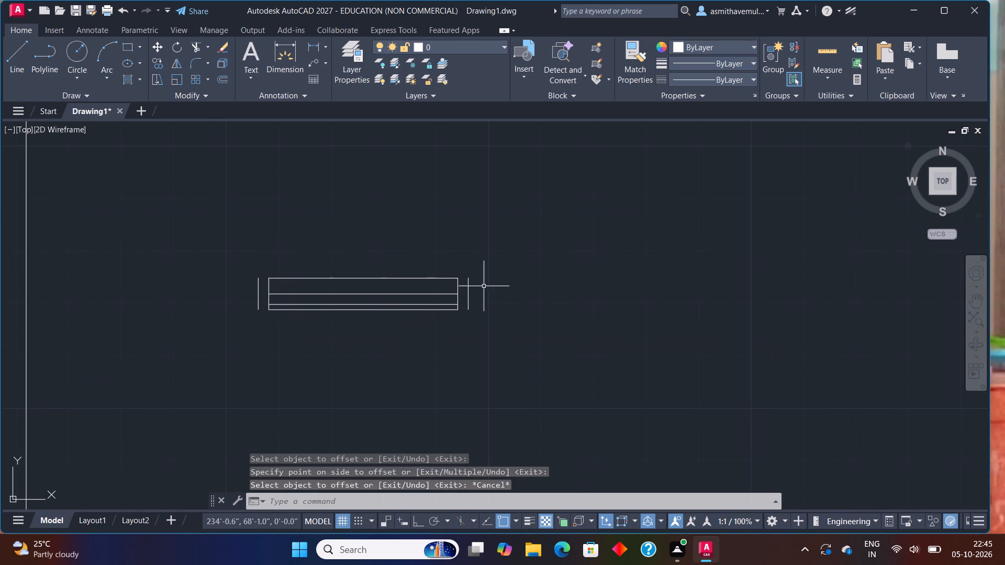
{"action": "left_click_drag", "start_coordinate": [506, 282], "coordinate": [237, 274]}
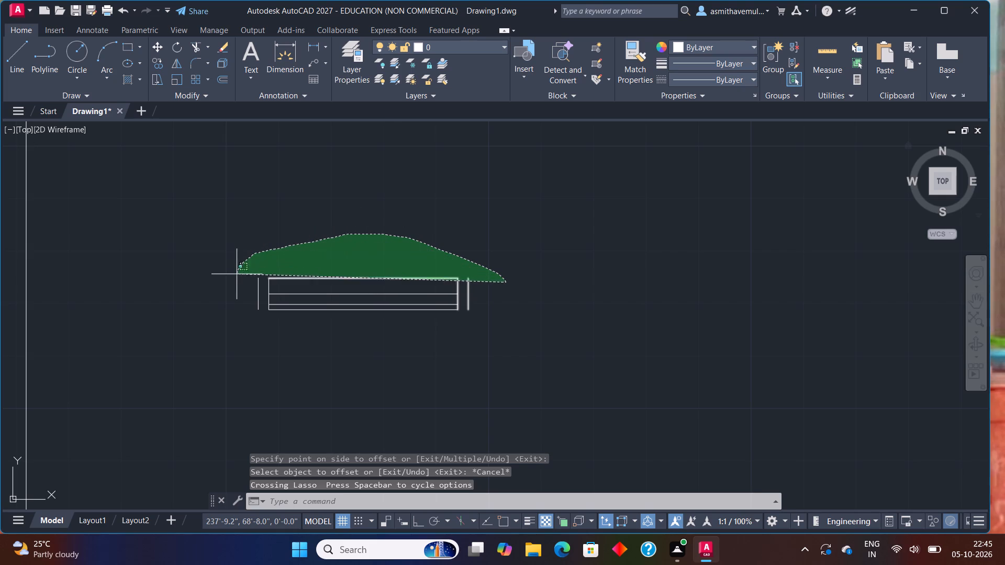
{"action": "left_click_drag", "start_coordinate": [237, 274], "coordinate": [456, 335]}
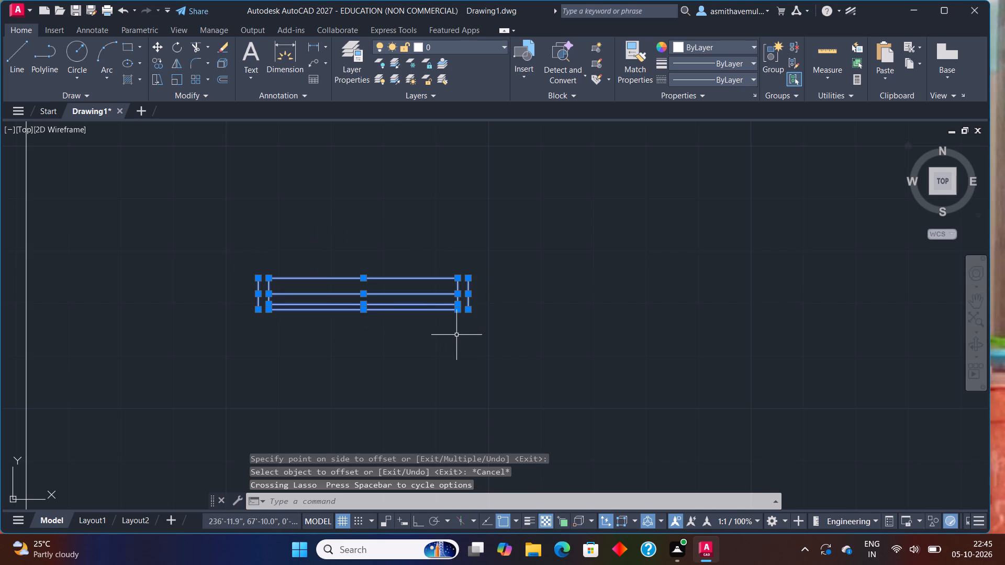
{"action": "key", "text": "m"}
{"action": "key", "text": "Return"}
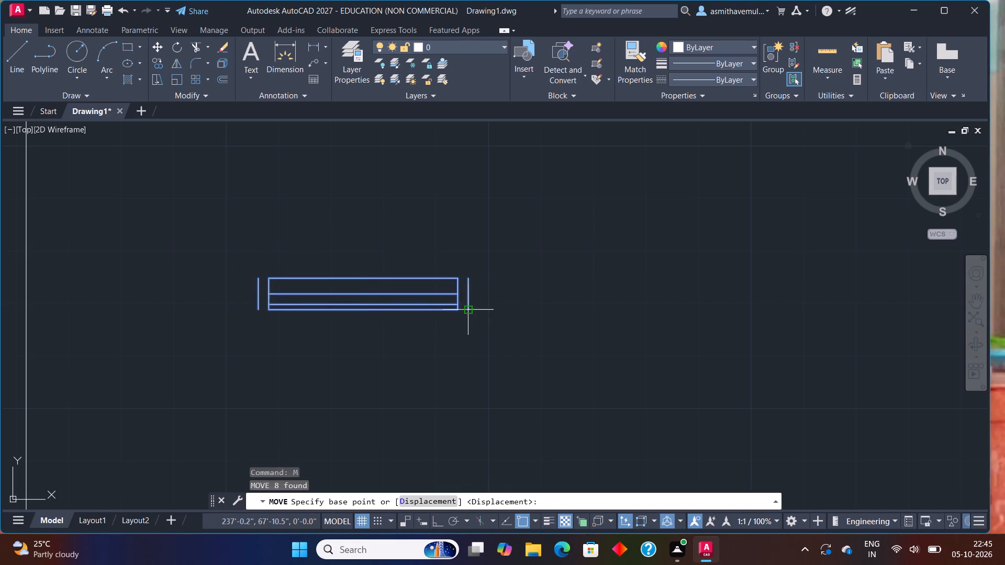
{"action": "left_click", "coordinate": [468, 308]}
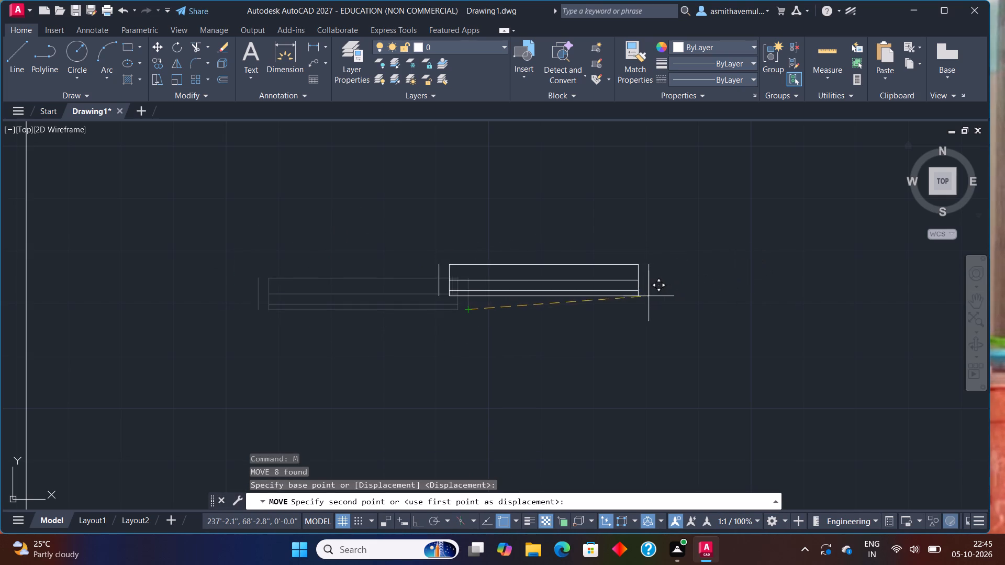
{"action": "left_click", "coordinate": [649, 296]}
Copy the complete window symbol five times into the empty space around the original outside the boundary wall.
{"action": "left_click_drag", "start_coordinate": [683, 288], "coordinate": [389, 290]}
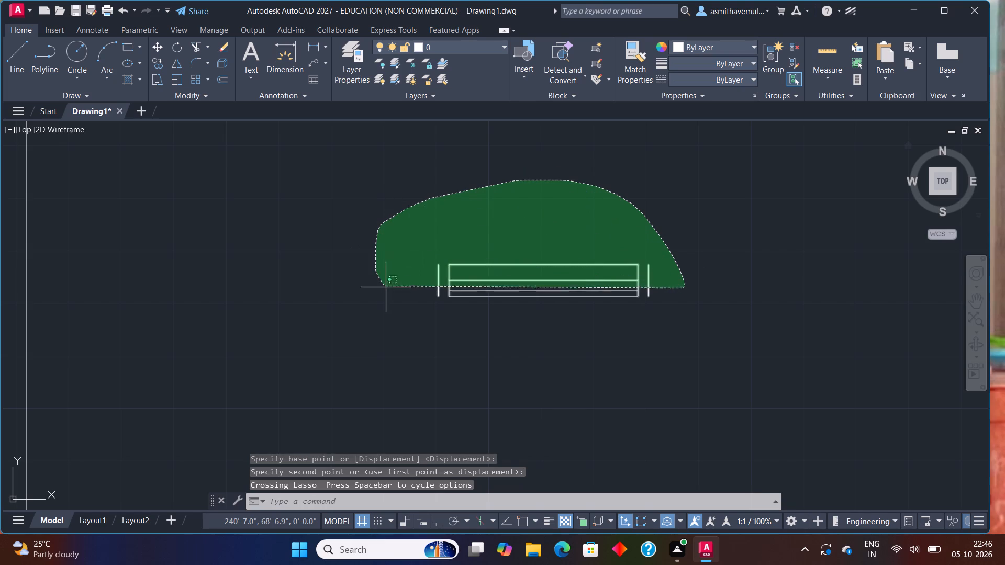
{"action": "left_click_drag", "start_coordinate": [389, 290], "coordinate": [508, 318]}
{"action": "key", "text": "c"}
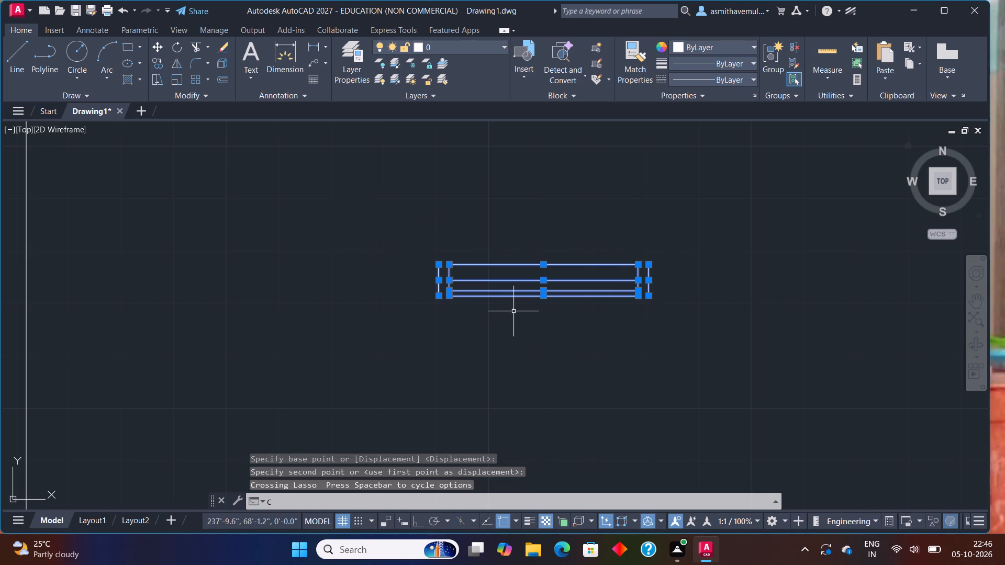
{"action": "type", "text": "OP"}
{"action": "key", "text": "y"}
{"action": "key", "text": "Return"}
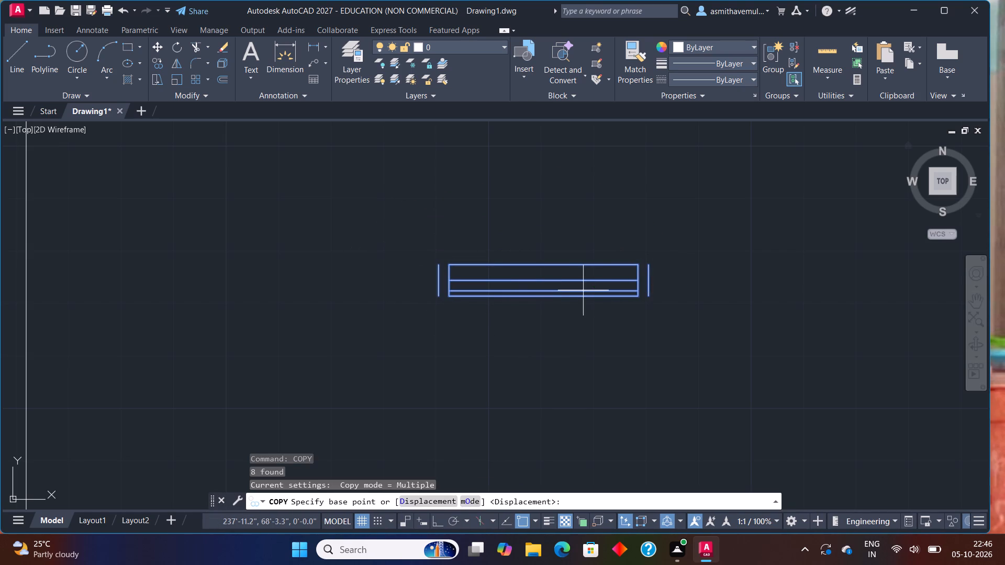
{"action": "left_click", "coordinate": [652, 297]}
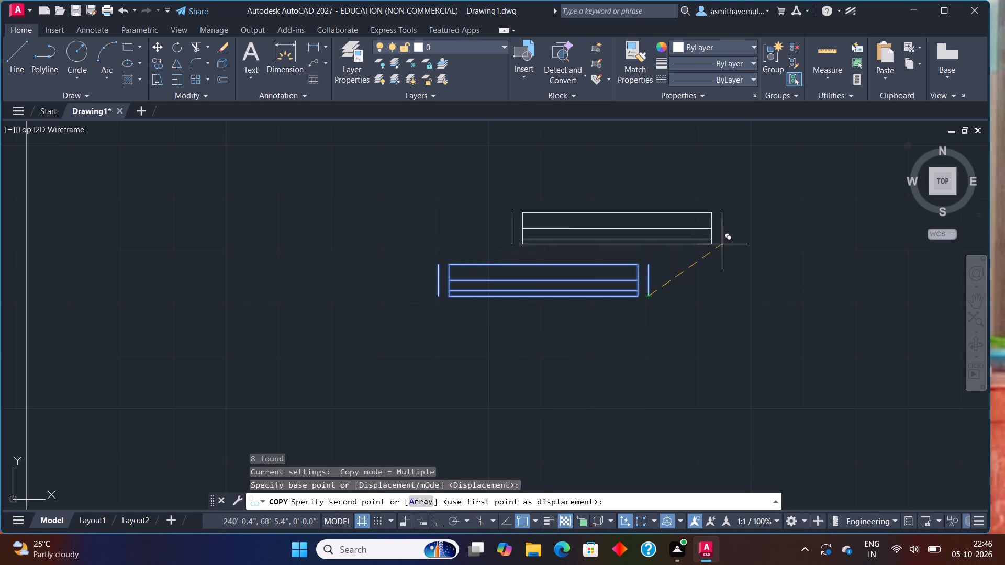
{"action": "left_click", "coordinate": [783, 188]}
{"action": "left_click", "coordinate": [918, 284]}
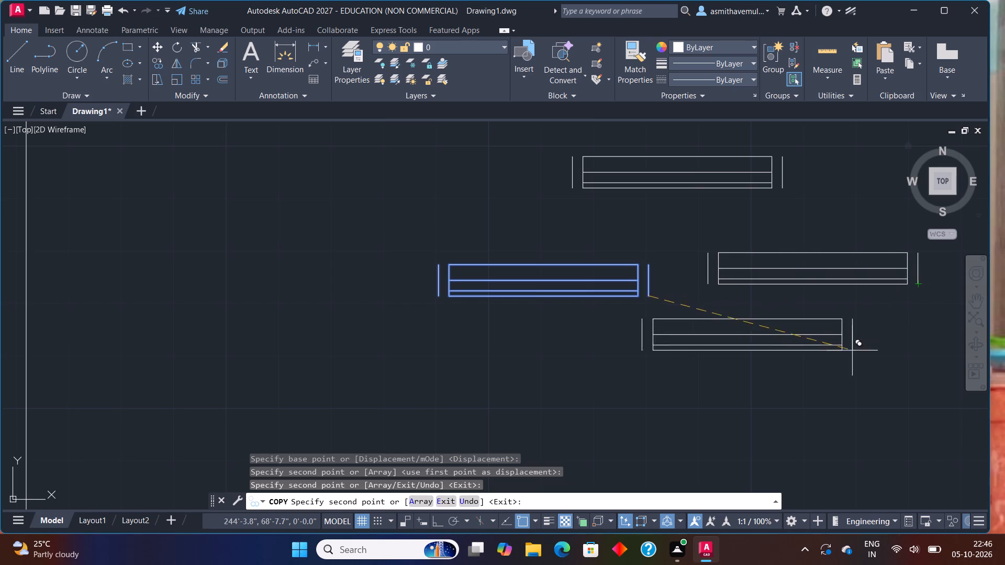
{"action": "left_click", "coordinate": [671, 380]}
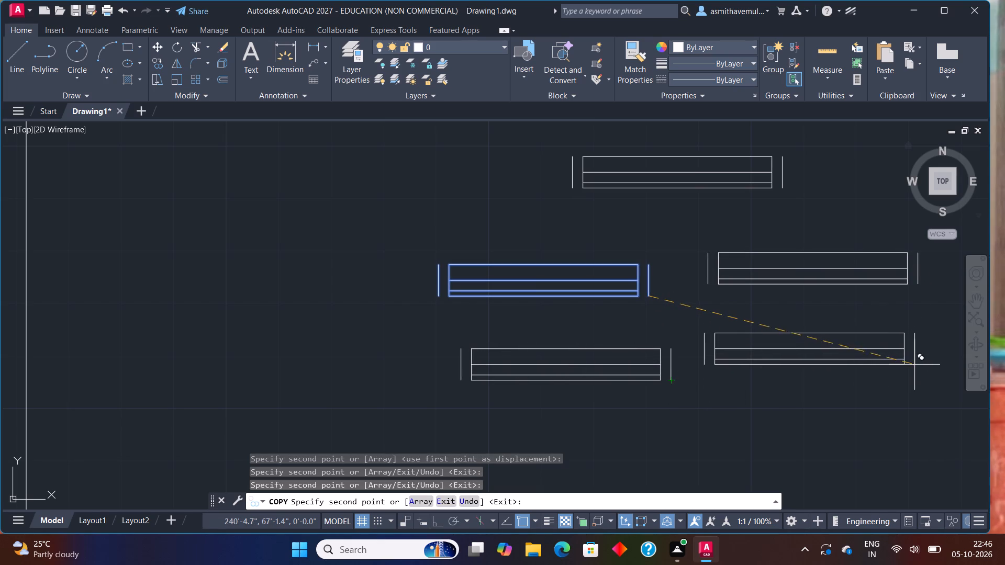
{"action": "left_click", "coordinate": [914, 365]}
{"action": "left_click", "coordinate": [897, 420]}
{"action": "key", "text": "Escape"}
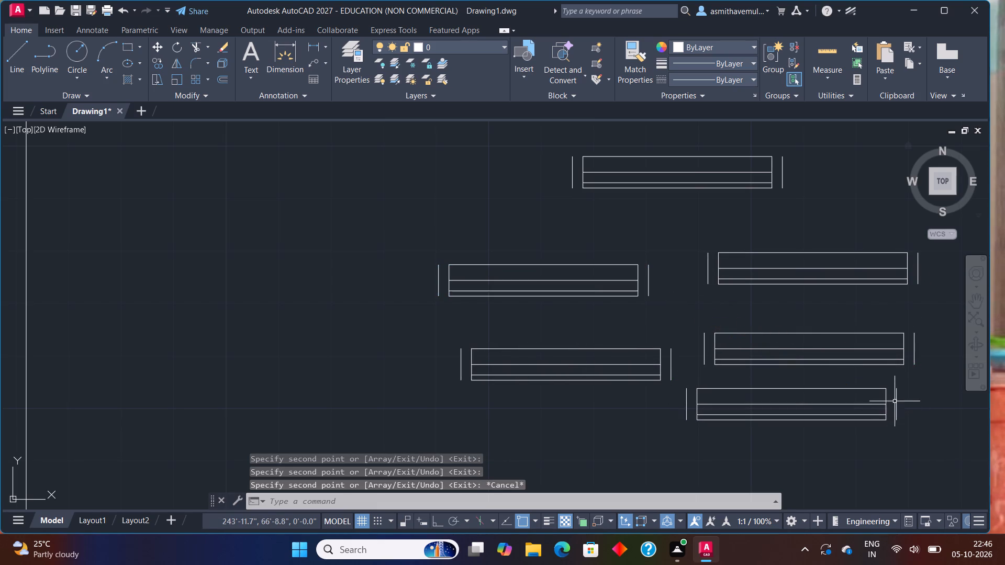
Move one of the horizontal window symbols, with all its lines, away from the other copies into clear space nearer the boundary wall.
{"action": "scroll", "coordinate": [885, 383], "scroll_direction": "down", "scroll_amount": 1}
{"action": "scroll", "coordinate": [857, 346], "scroll_direction": "down", "scroll_amount": 2}
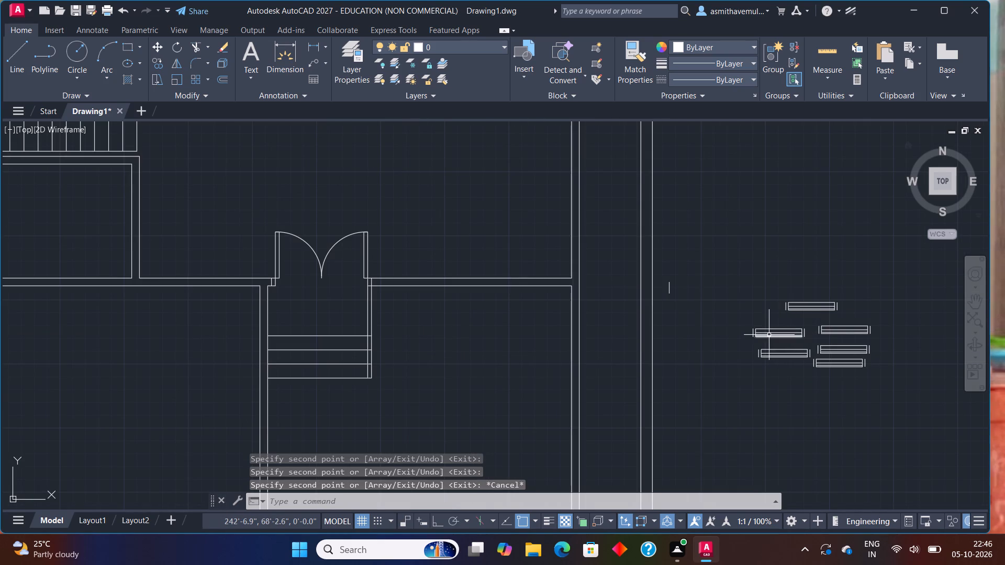
{"action": "scroll", "coordinate": [769, 335], "scroll_direction": "up", "scroll_amount": 2}
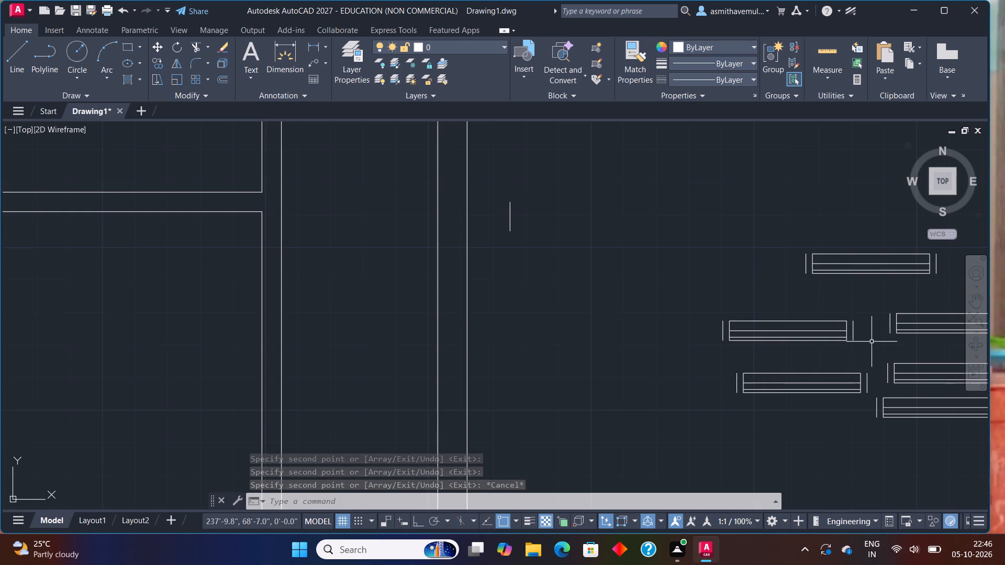
{"action": "left_click_drag", "start_coordinate": [872, 337], "coordinate": [689, 340]}
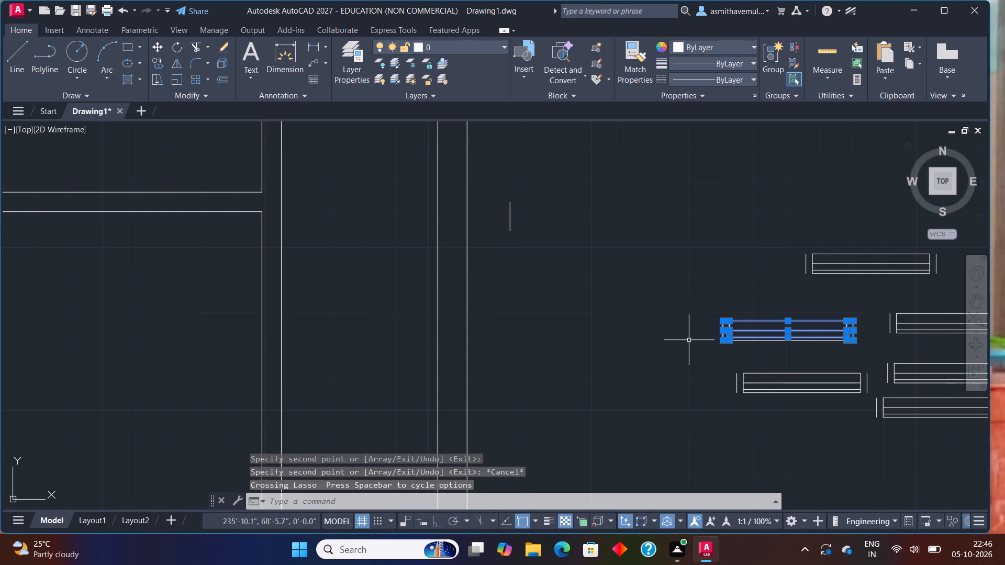
{"action": "scroll", "coordinate": [817, 323], "scroll_direction": "up", "scroll_amount": 2}
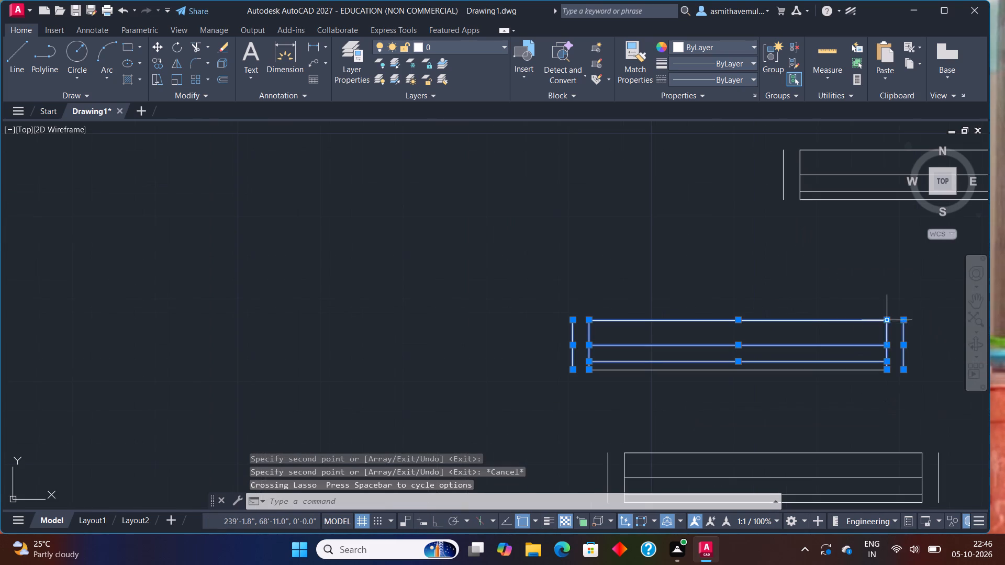
{"action": "left_click", "coordinate": [873, 370]}
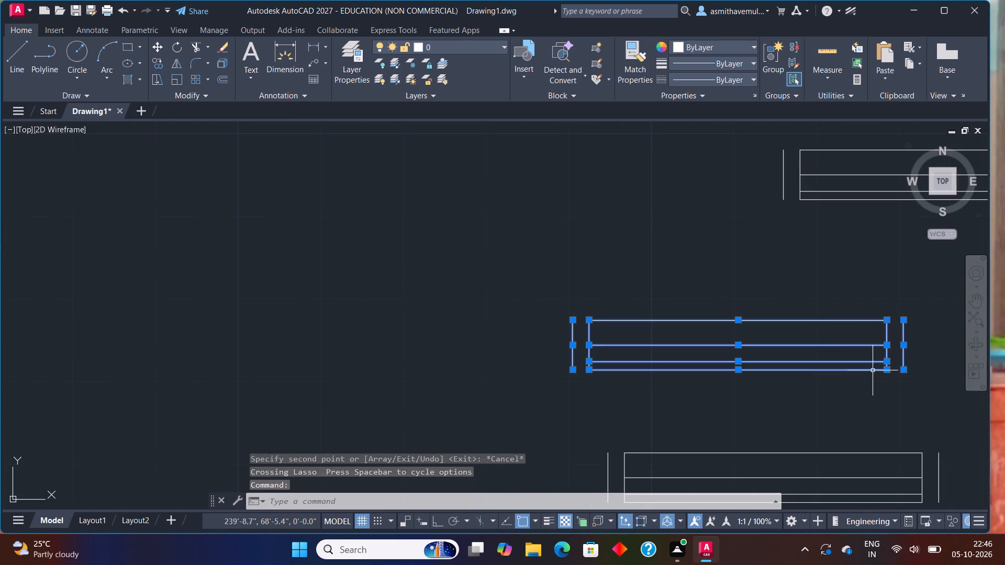
{"action": "key", "text": "m"}
{"action": "key", "text": "Return"}
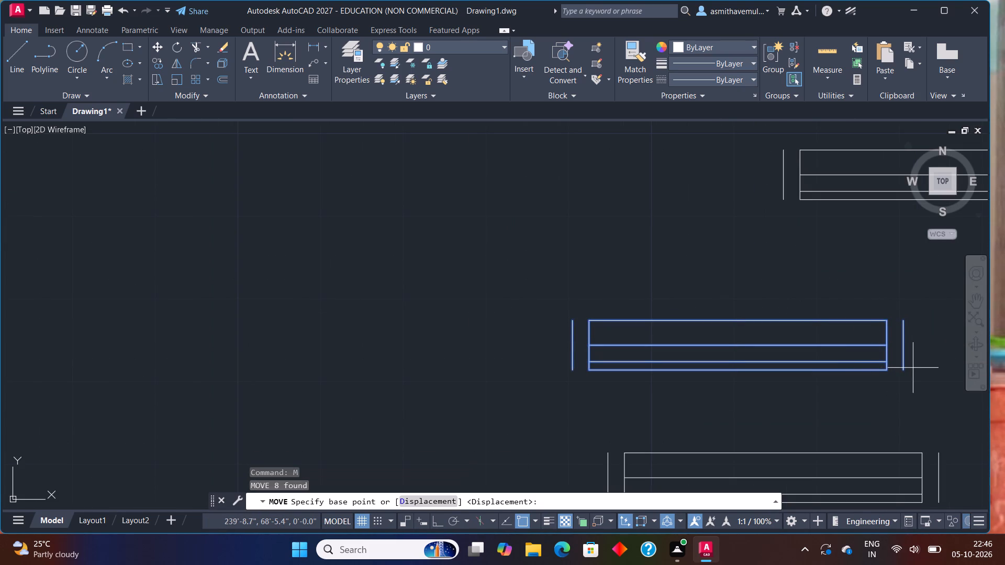
{"action": "left_click", "coordinate": [906, 364]}
{"action": "scroll", "coordinate": [594, 312], "scroll_direction": "down", "scroll_amount": 2}
{"action": "middle_click_drag", "start_coordinate": [594, 312], "coordinate": [597, 310]}
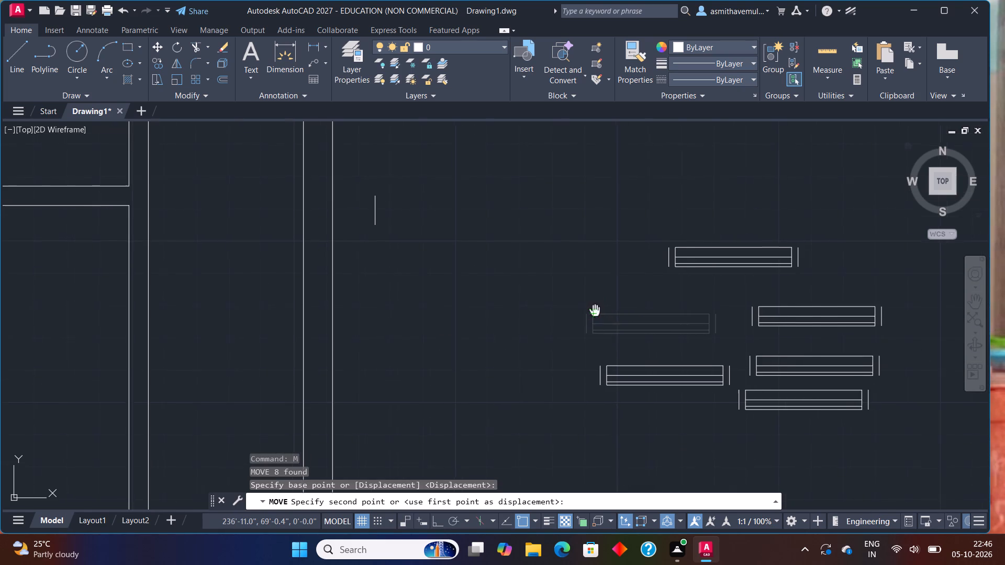
{"action": "middle_click_drag", "start_coordinate": [597, 310], "coordinate": [729, 358]}
{"action": "left_click", "coordinate": [704, 283]}
Rotate the separated window symbol to vertical about the lower end of its outer end line, constrained to right angles.
{"action": "left_click_drag", "start_coordinate": [736, 270], "coordinate": [601, 310]}
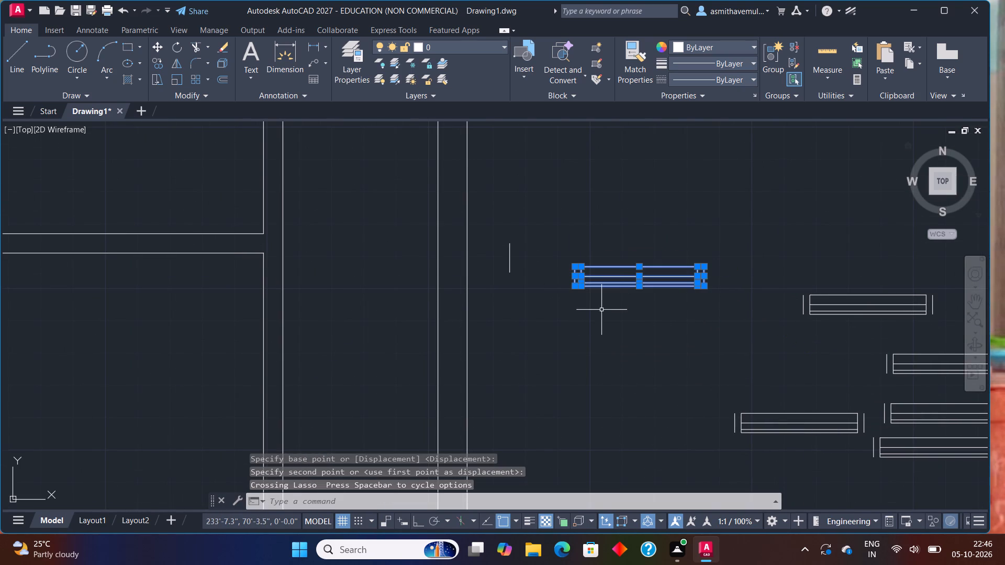
{"action": "type", "text": "RO"}
{"action": "key", "text": "Return"}
{"action": "scroll", "coordinate": [690, 291], "scroll_direction": "up", "scroll_amount": 2}
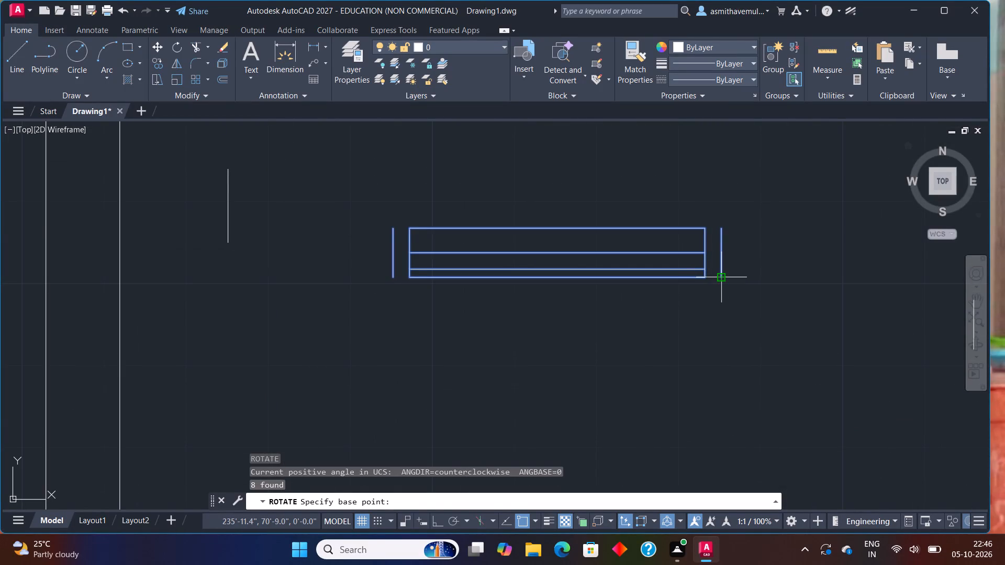
{"action": "left_click", "coordinate": [723, 275]}
{"action": "middle_click_drag", "start_coordinate": [723, 275], "coordinate": [720, 378]}
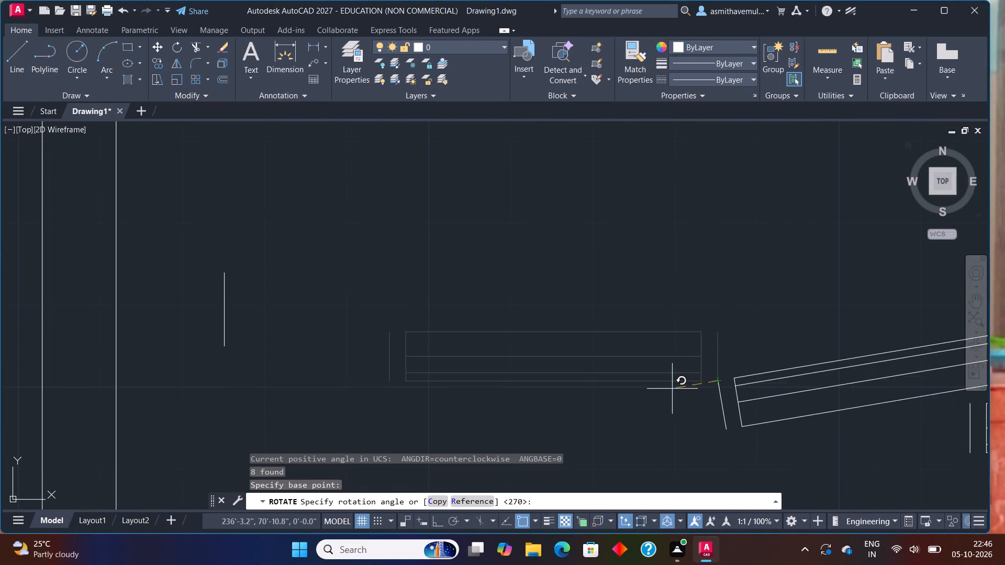
{"action": "key", "text": "F8"}
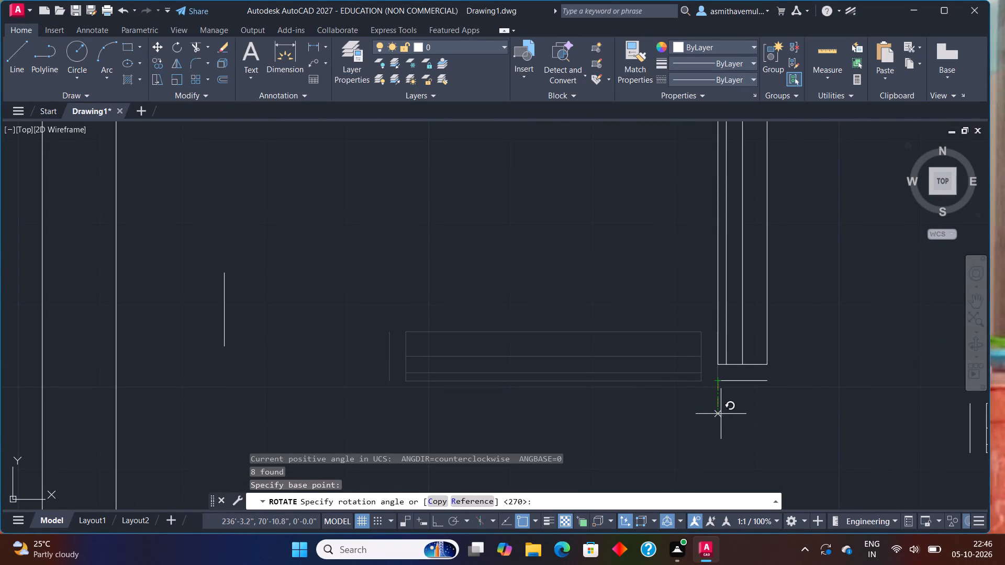
{"action": "left_click_drag", "start_coordinate": [721, 409], "coordinate": [721, 402]}
{"action": "scroll", "coordinate": [778, 317], "scroll_direction": "down", "scroll_amount": 1}
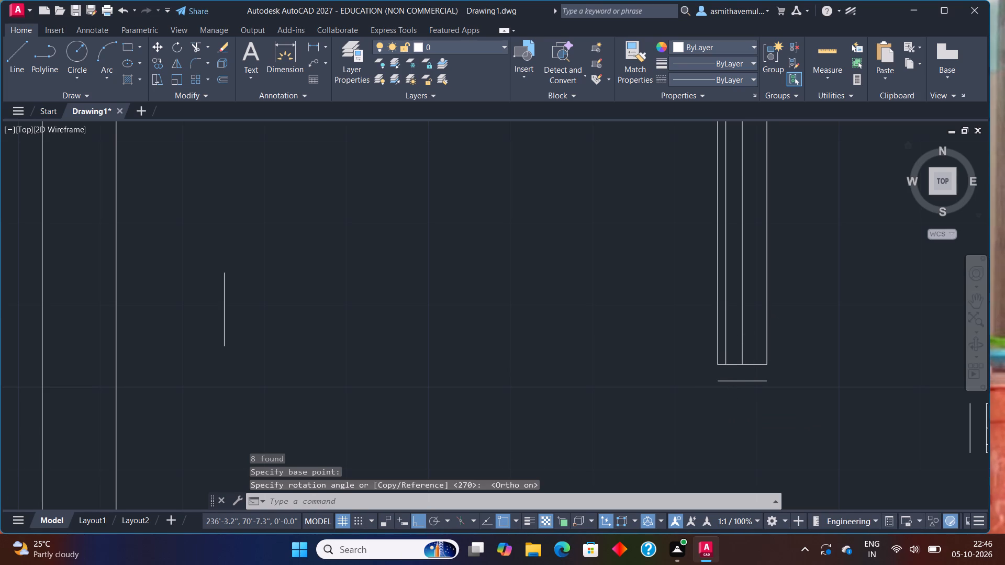
{"action": "scroll", "coordinate": [807, 248], "scroll_direction": "down", "scroll_amount": 2}
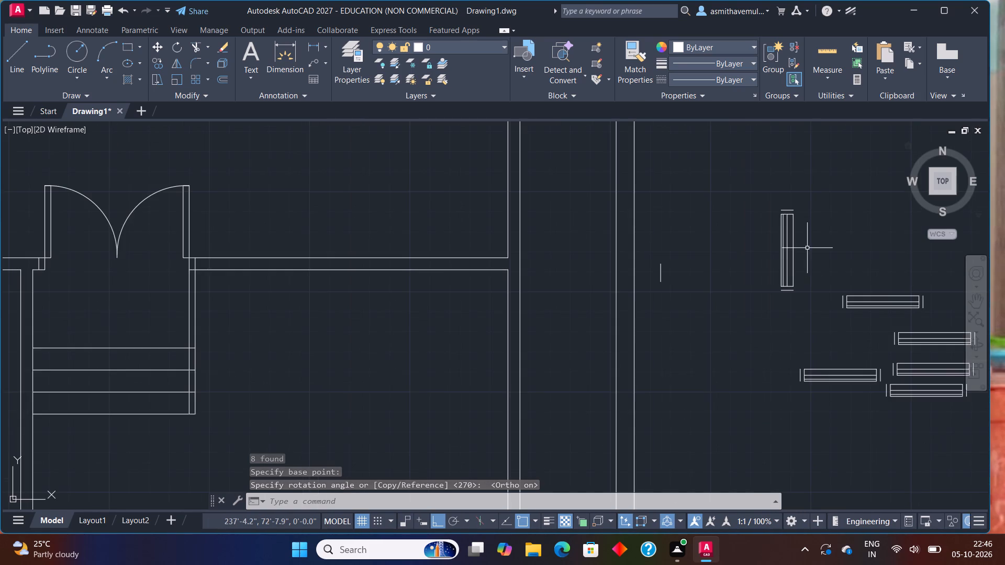
Copy the vertical window symbol by its upper outer corner onto the house's east outer wall, a little below the short partition wall.
{"action": "middle_click_drag", "start_coordinate": [807, 248], "coordinate": [789, 312]}
{"action": "left_click_drag", "start_coordinate": [798, 251], "coordinate": [753, 345]}
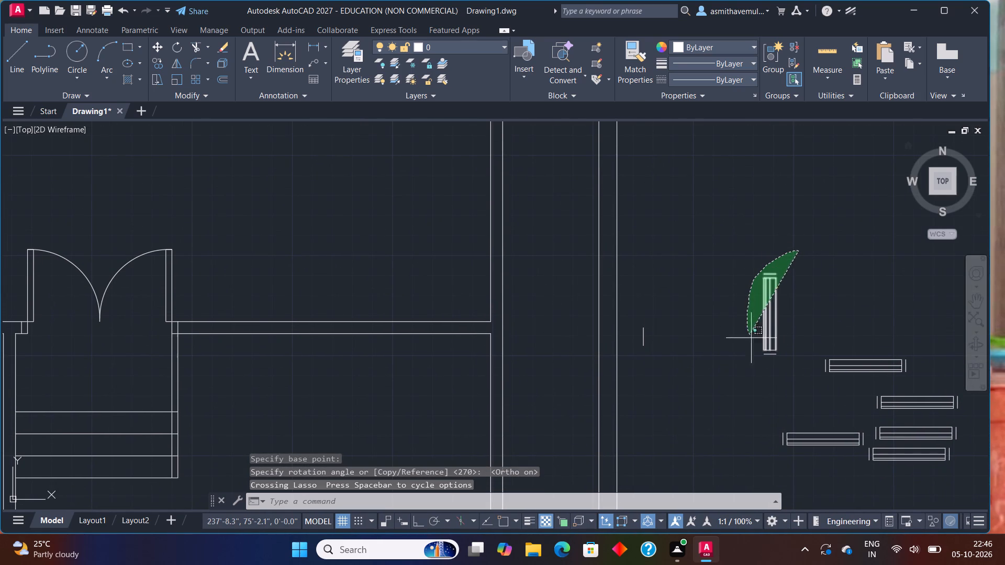
{"action": "left_click_drag", "start_coordinate": [753, 345], "coordinate": [782, 379]}
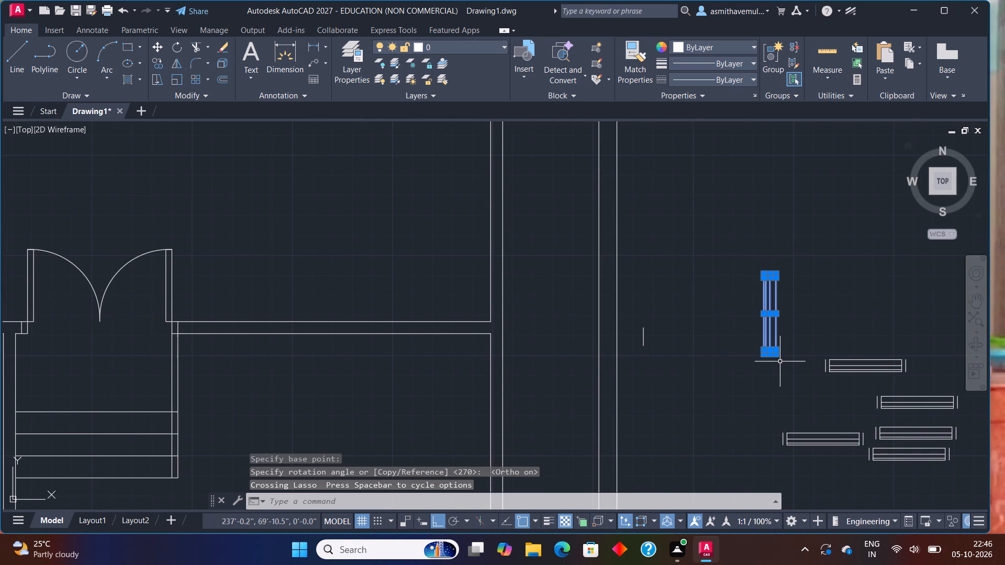
{"action": "key", "text": "F8"}
{"action": "key", "text": "m"}
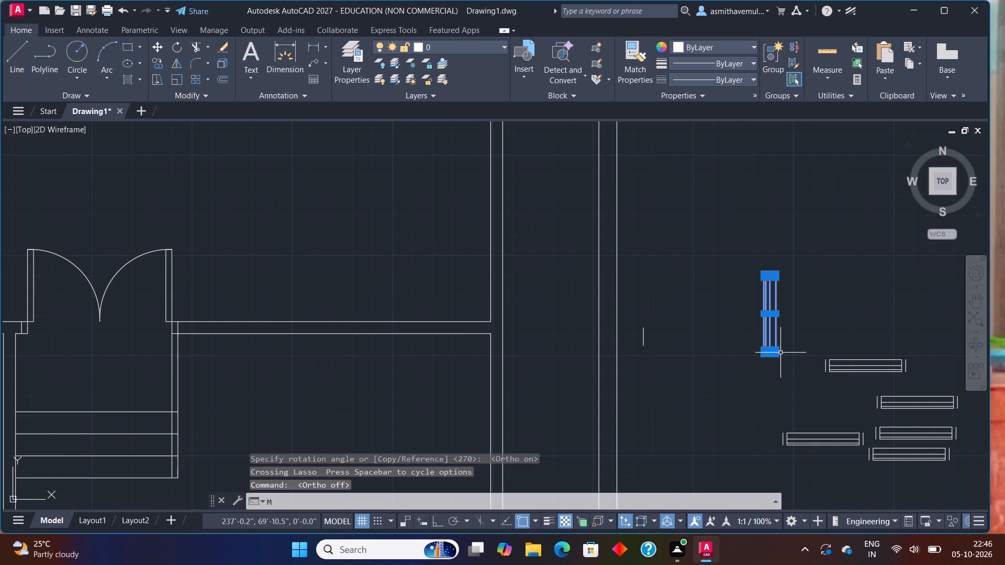
{"action": "key", "text": "BackSpace"}
{"action": "key", "text": "c"}
{"action": "type", "text": "OP"}
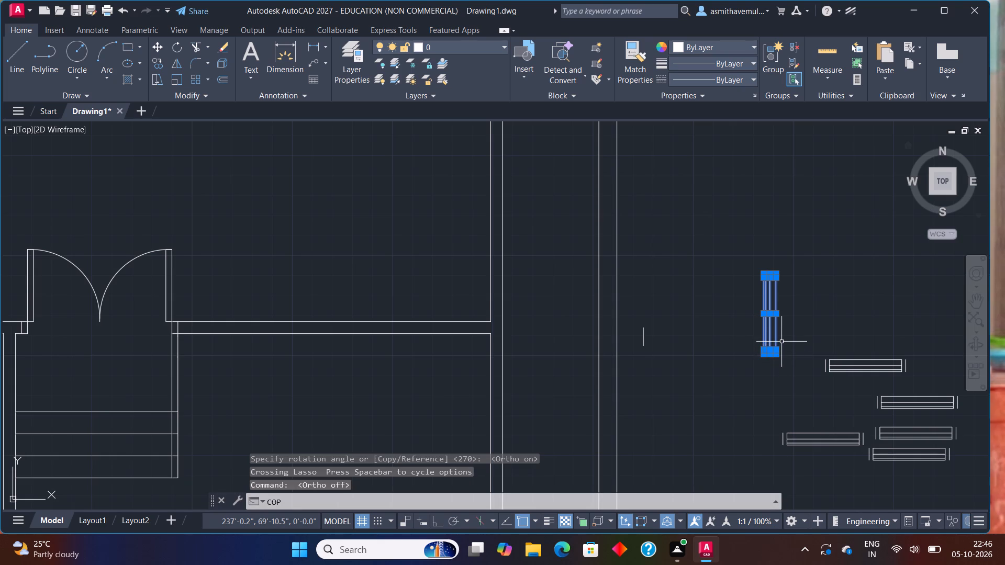
{"action": "key", "text": "y"}
{"action": "key", "text": "Return"}
{"action": "scroll", "coordinate": [769, 290], "scroll_direction": "up", "scroll_amount": 1}
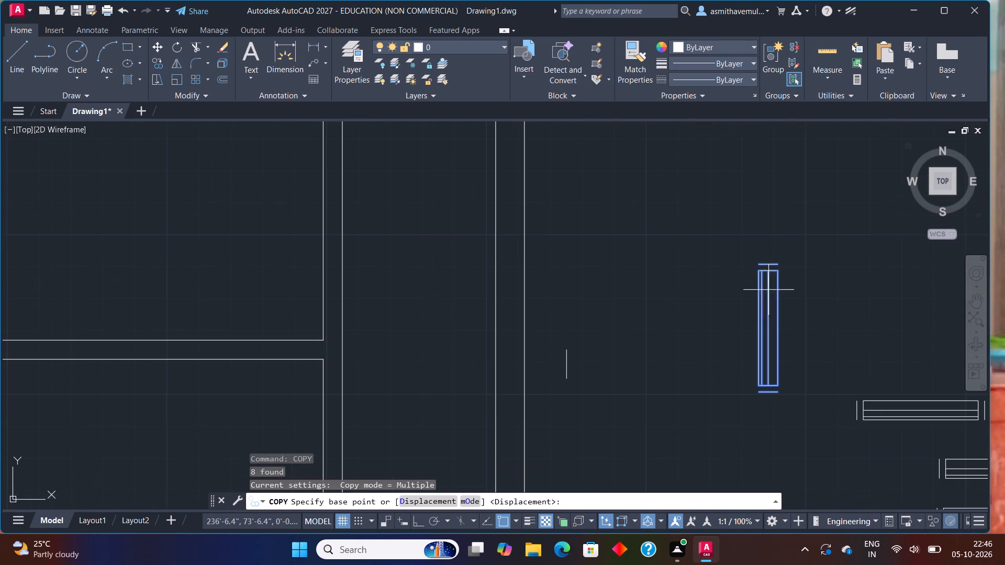
{"action": "left_click", "coordinate": [759, 261]}
{"action": "scroll", "coordinate": [403, 184], "scroll_direction": "down", "scroll_amount": 1}
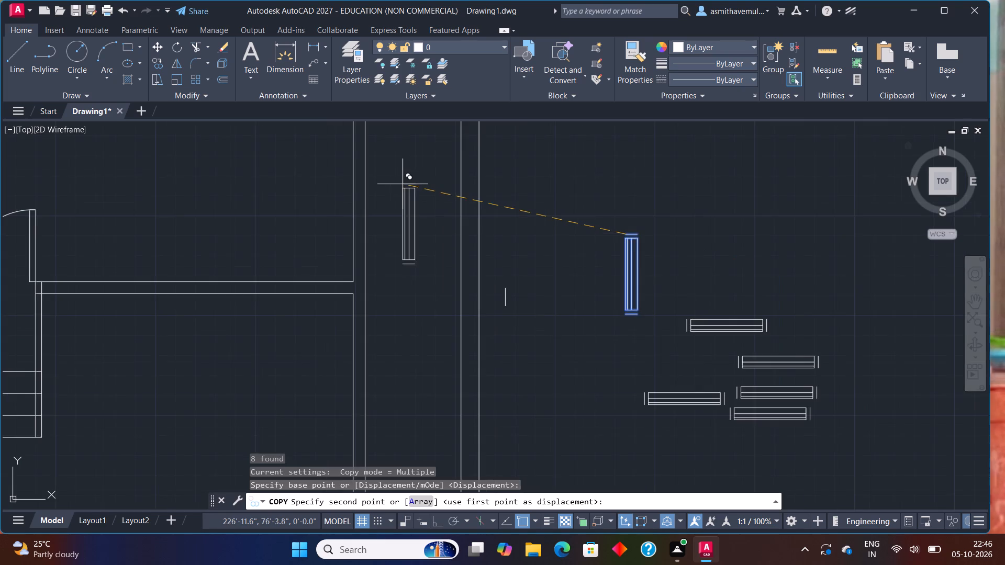
{"action": "middle_click_drag", "start_coordinate": [405, 184], "coordinate": [601, 307]}
{"action": "scroll", "coordinate": [577, 254], "scroll_direction": "down", "scroll_amount": 2}
{"action": "middle_click_drag", "start_coordinate": [612, 280], "coordinate": [665, 409]}
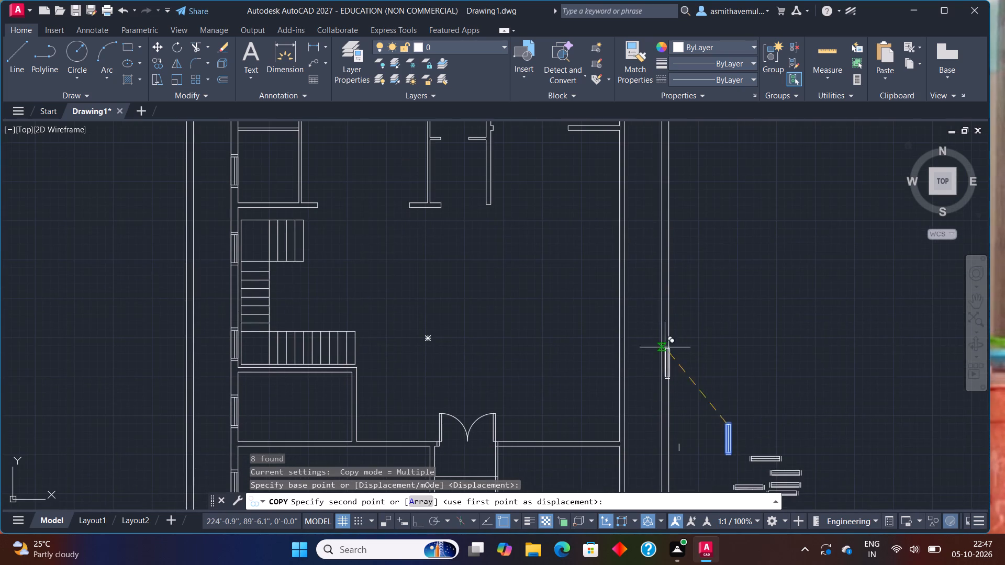
{"action": "scroll", "coordinate": [644, 175], "scroll_direction": "up", "scroll_amount": 2}
{"action": "middle_click_drag", "start_coordinate": [642, 175], "coordinate": [636, 298]}
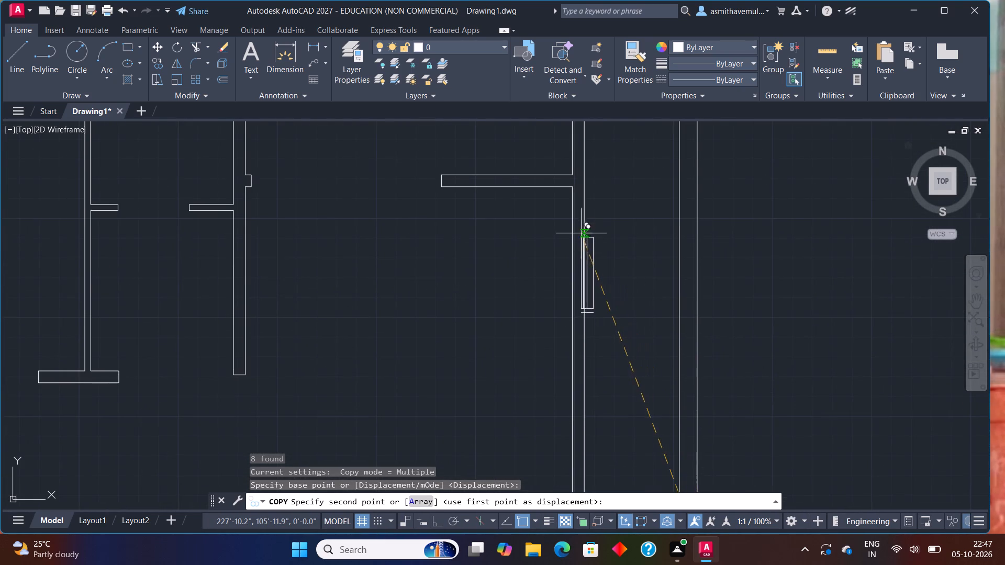
{"action": "scroll", "coordinate": [580, 224], "scroll_direction": "up", "scroll_amount": 2}
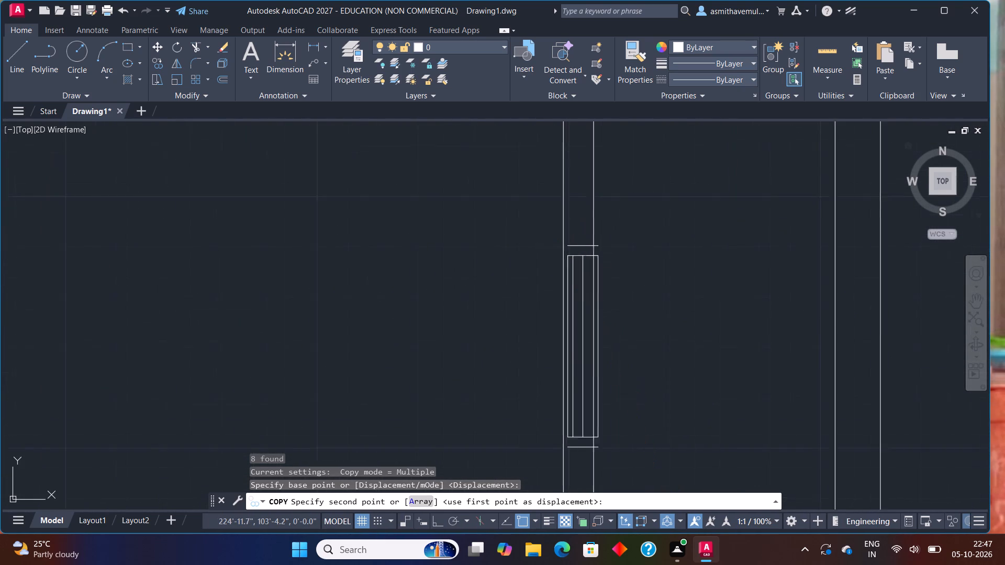
{"action": "scroll", "coordinate": [567, 246], "scroll_direction": "up", "scroll_amount": 1}
{"action": "left_click", "coordinate": [560, 249]}
Place a second copy of the vertical window in the east outer wall, roughly level with the upper stair flight.
{"action": "scroll", "coordinate": [620, 247], "scroll_direction": "down", "scroll_amount": 1}
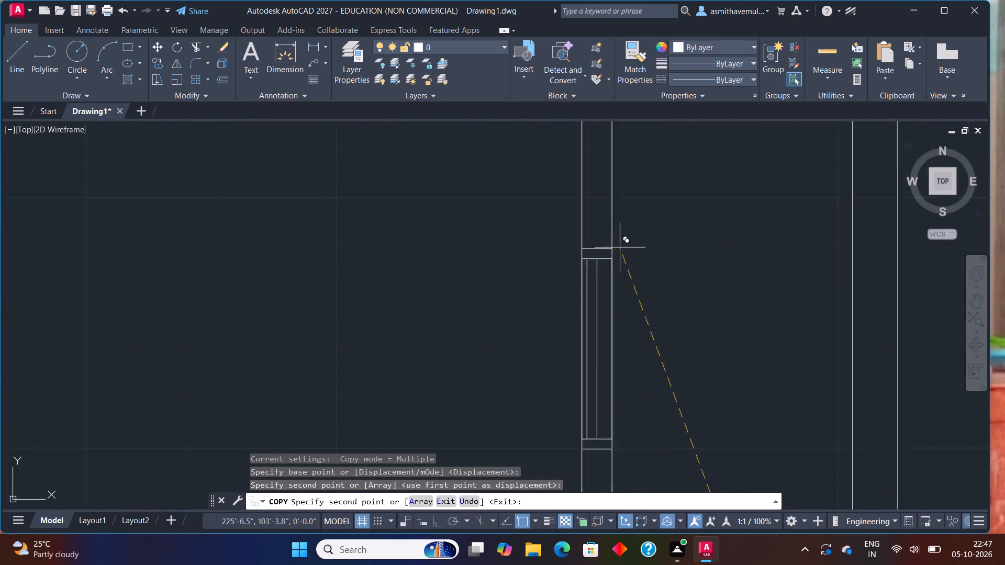
{"action": "scroll", "coordinate": [620, 247], "scroll_direction": "down", "scroll_amount": 3}
{"action": "middle_click_drag", "start_coordinate": [618, 364], "coordinate": [608, 252]}
{"action": "scroll", "coordinate": [568, 280], "scroll_direction": "up", "scroll_amount": 1}
{"action": "scroll", "coordinate": [631, 313], "scroll_direction": "down", "scroll_amount": 2}
{"action": "middle_click_drag", "start_coordinate": [662, 374], "coordinate": [664, 264]}
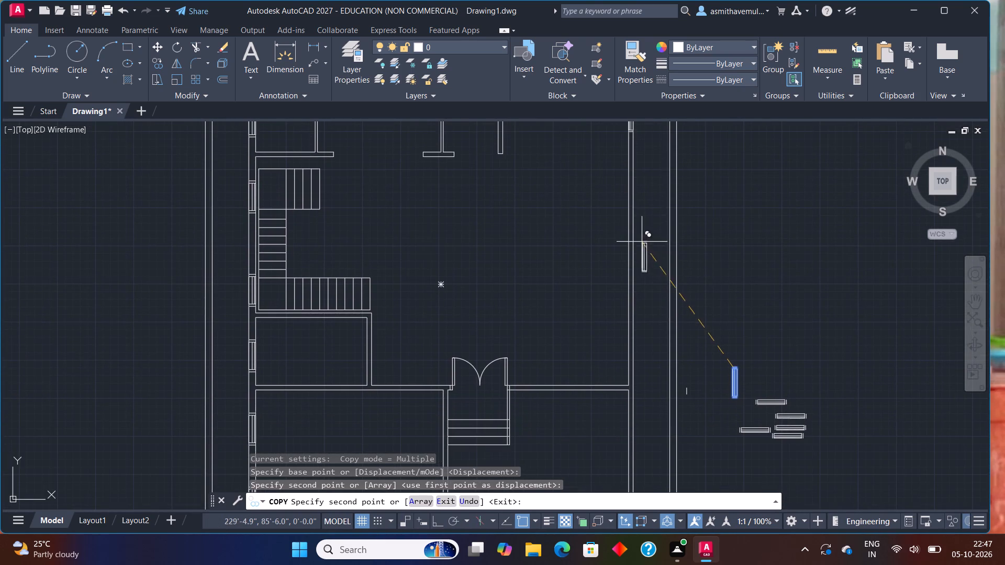
{"action": "scroll", "coordinate": [625, 207], "scroll_direction": "up", "scroll_amount": 2}
{"action": "scroll", "coordinate": [632, 157], "scroll_direction": "up", "scroll_amount": 3}
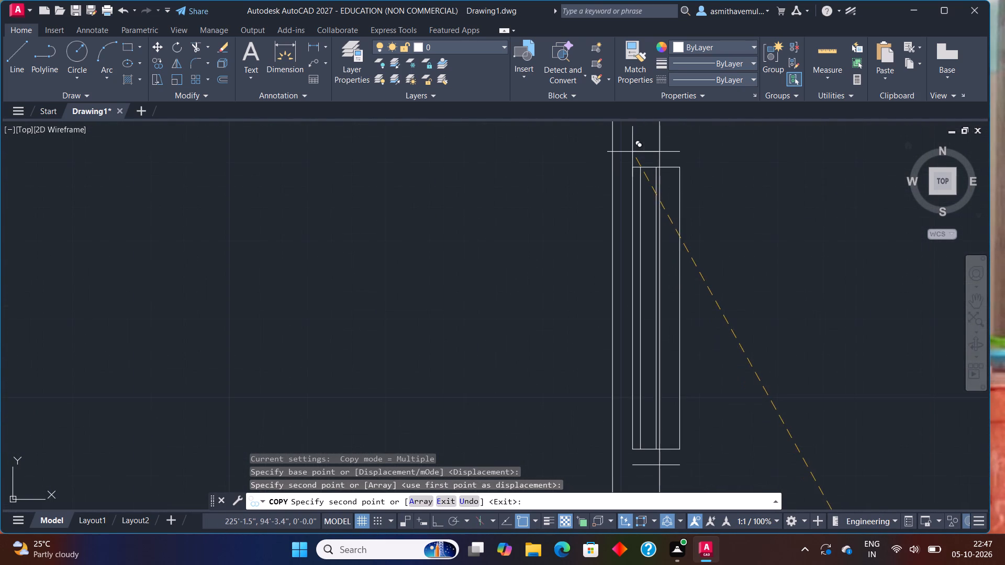
{"action": "scroll", "coordinate": [610, 152], "scroll_direction": "up", "scroll_amount": 2}
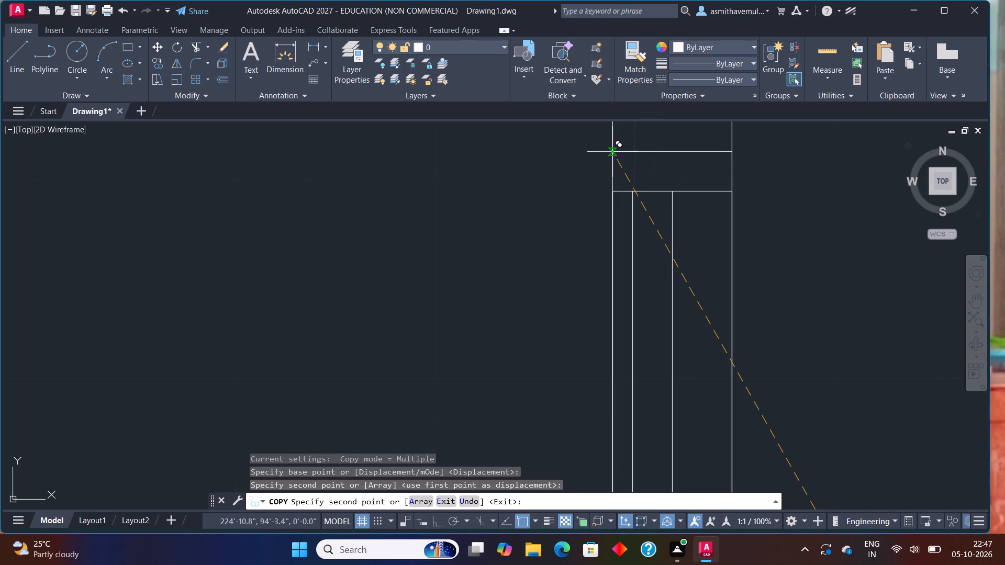
{"action": "left_click", "coordinate": [612, 152]}
Place a third copy of the vertical window in the east outer wall, roughly level with the lower stair flight, and finish copying.
{"action": "scroll", "coordinate": [679, 199], "scroll_direction": "down", "scroll_amount": 6}
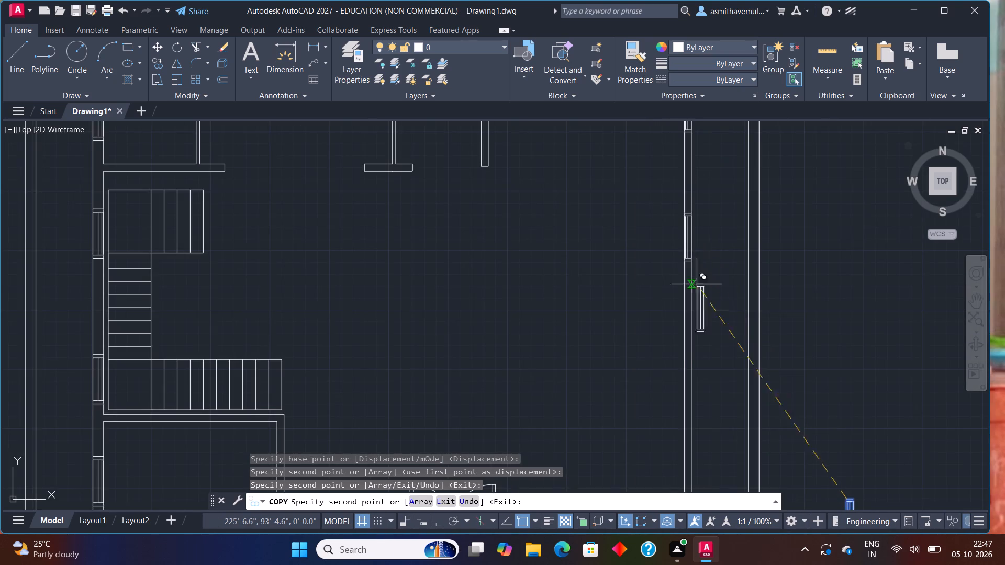
{"action": "middle_click_drag", "start_coordinate": [649, 335], "coordinate": [658, 236]}
{"action": "scroll", "coordinate": [701, 255], "scroll_direction": "up", "scroll_amount": 2}
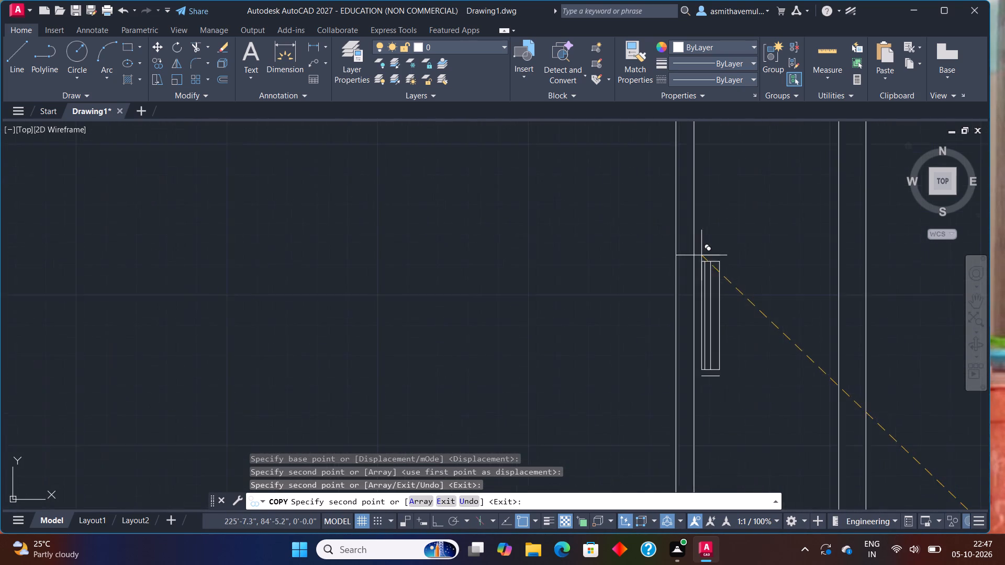
{"action": "scroll", "coordinate": [701, 255], "scroll_direction": "up", "scroll_amount": 2}
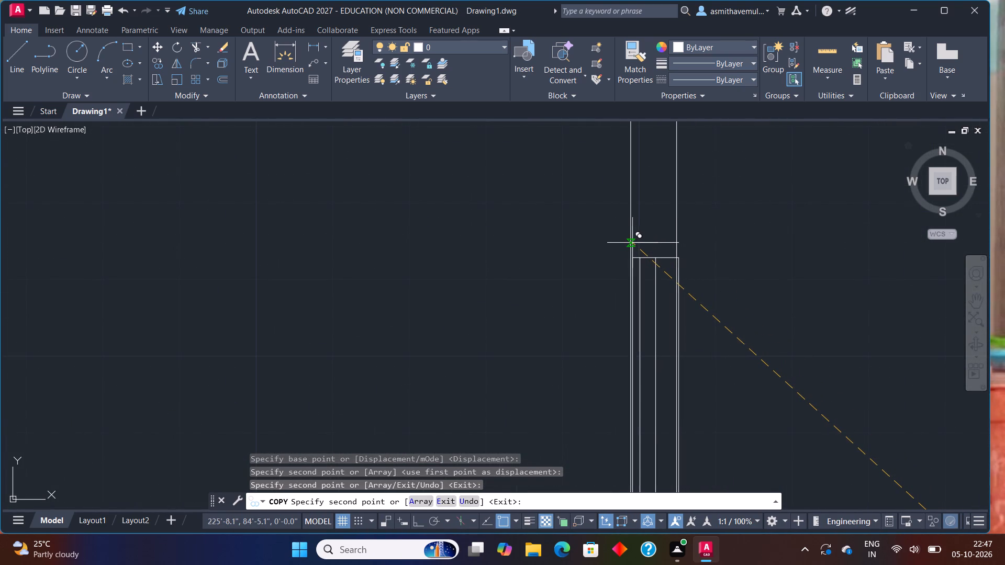
{"action": "left_click", "coordinate": [630, 243]}
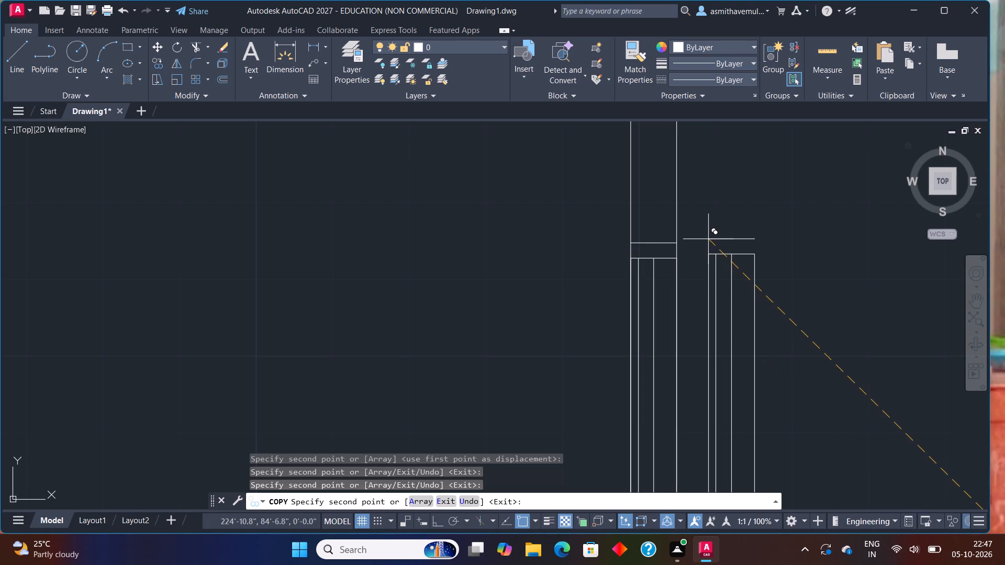
{"action": "key", "text": "Escape"}
Delete the stray short vertical line just outside the east boundary wall.
{"action": "scroll", "coordinate": [709, 235], "scroll_direction": "down", "scroll_amount": 6}
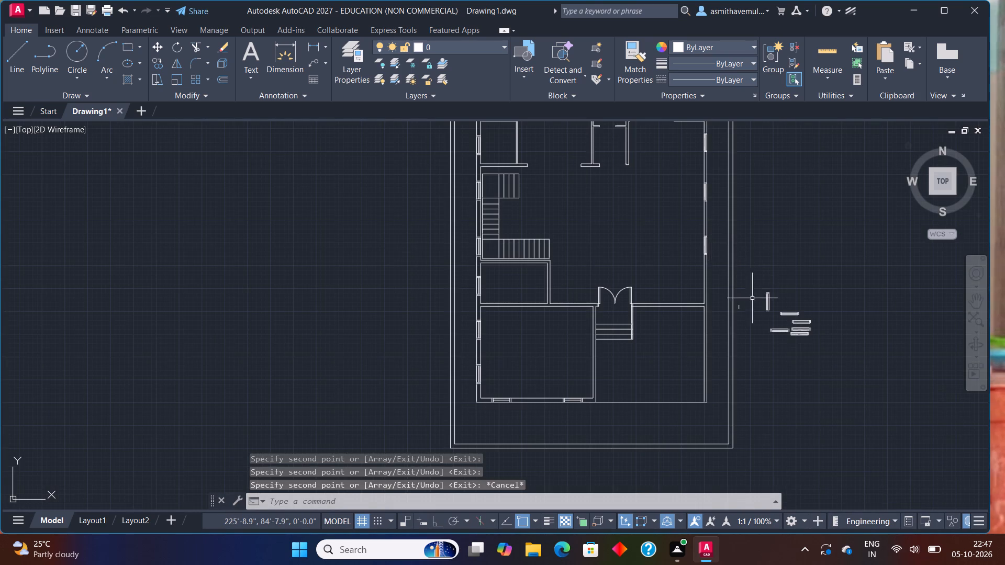
{"action": "scroll", "coordinate": [752, 298], "scroll_direction": "up", "scroll_amount": 2}
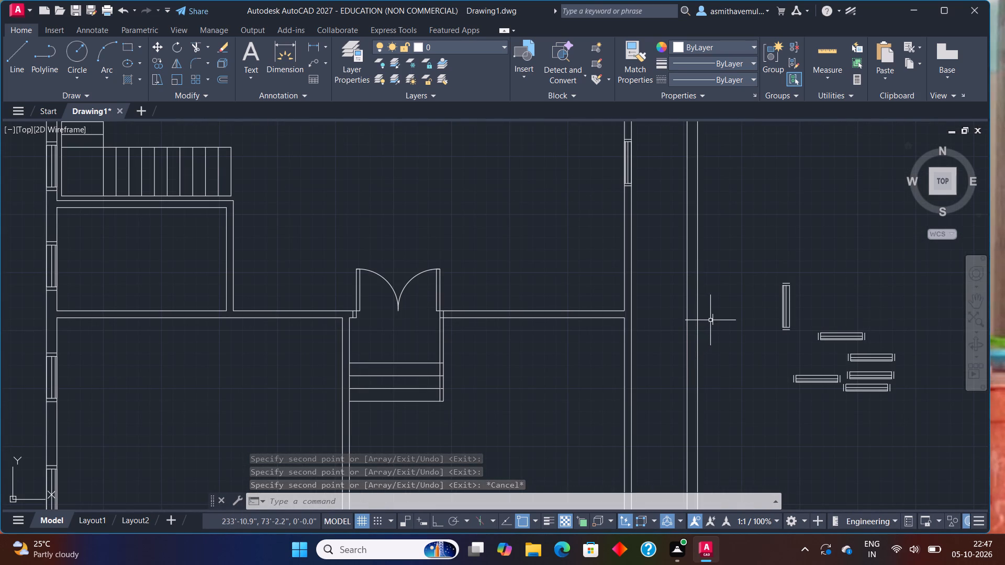
{"action": "left_click", "coordinate": [713, 320]}
{"action": "key", "text": "Delete"}
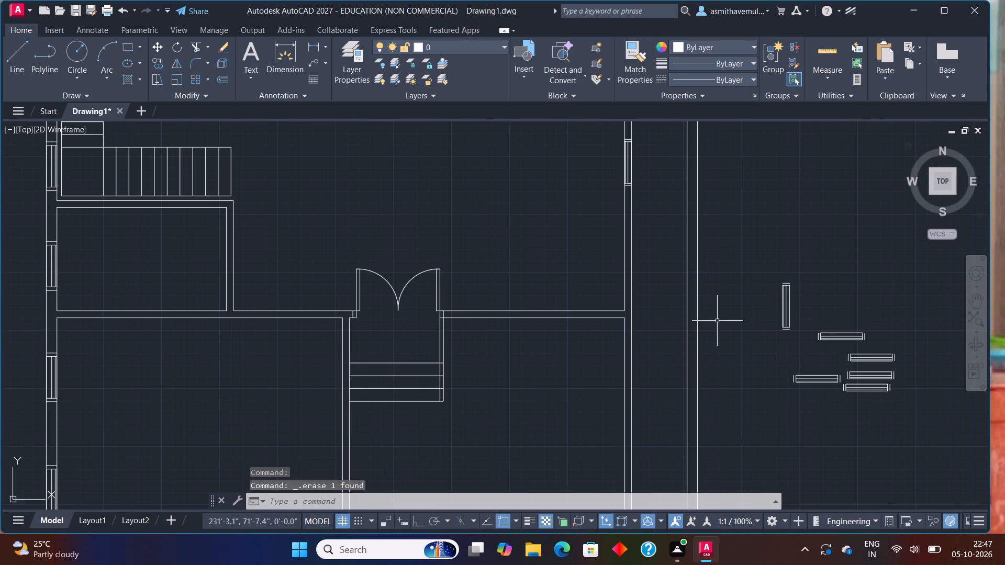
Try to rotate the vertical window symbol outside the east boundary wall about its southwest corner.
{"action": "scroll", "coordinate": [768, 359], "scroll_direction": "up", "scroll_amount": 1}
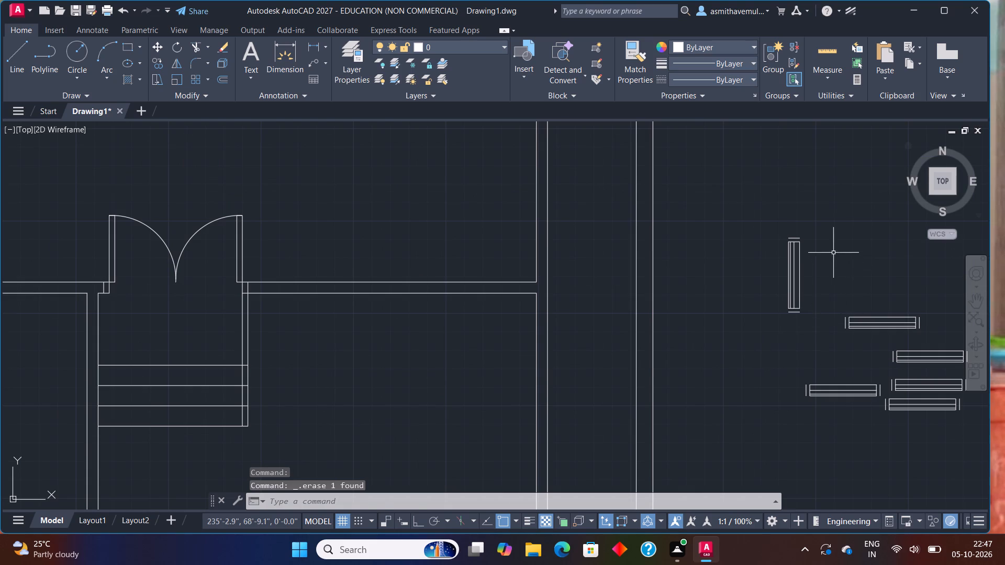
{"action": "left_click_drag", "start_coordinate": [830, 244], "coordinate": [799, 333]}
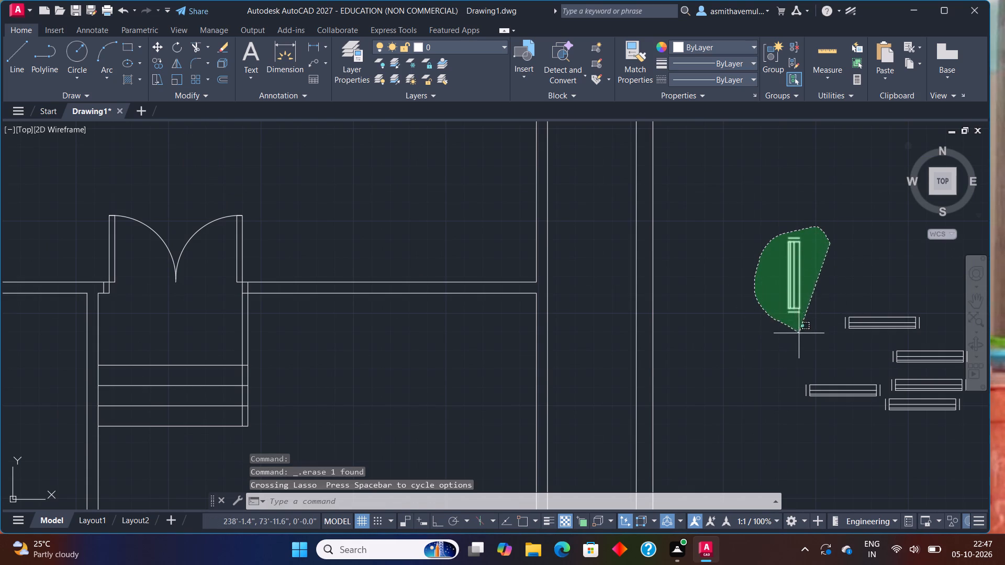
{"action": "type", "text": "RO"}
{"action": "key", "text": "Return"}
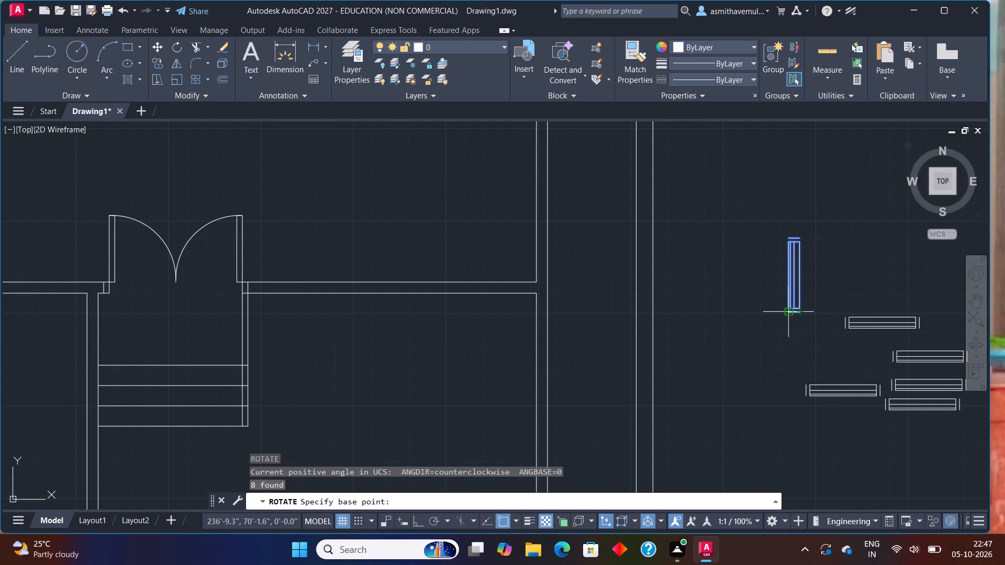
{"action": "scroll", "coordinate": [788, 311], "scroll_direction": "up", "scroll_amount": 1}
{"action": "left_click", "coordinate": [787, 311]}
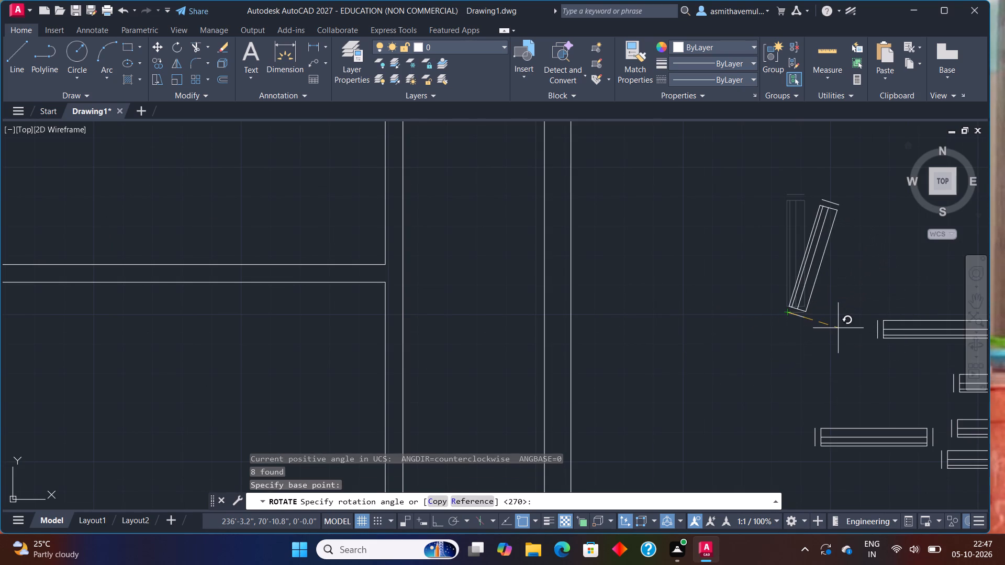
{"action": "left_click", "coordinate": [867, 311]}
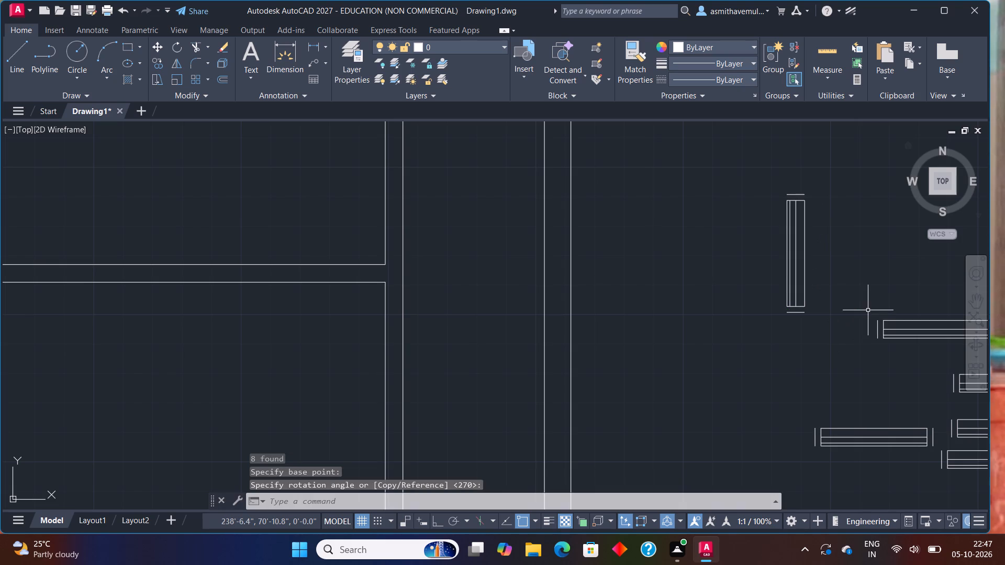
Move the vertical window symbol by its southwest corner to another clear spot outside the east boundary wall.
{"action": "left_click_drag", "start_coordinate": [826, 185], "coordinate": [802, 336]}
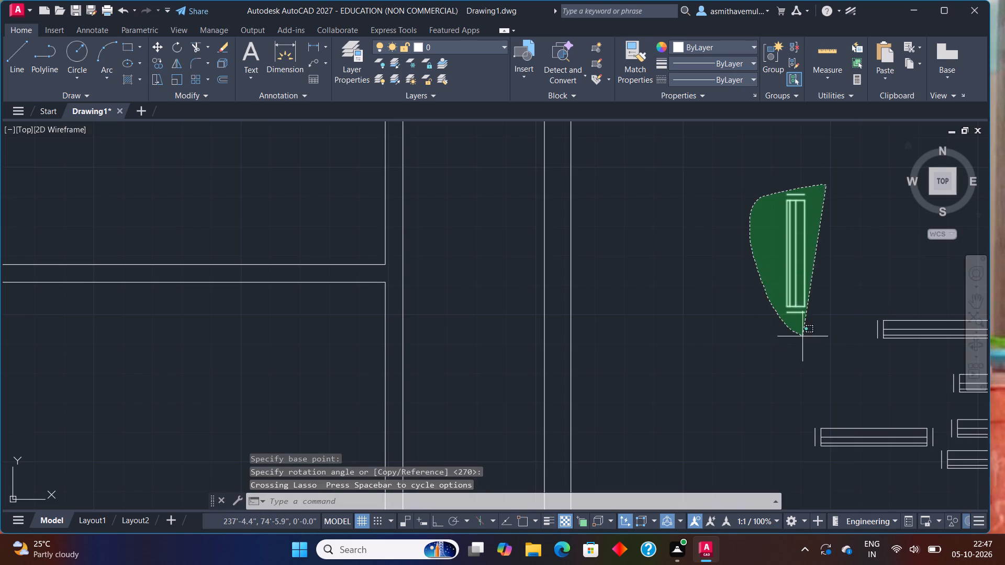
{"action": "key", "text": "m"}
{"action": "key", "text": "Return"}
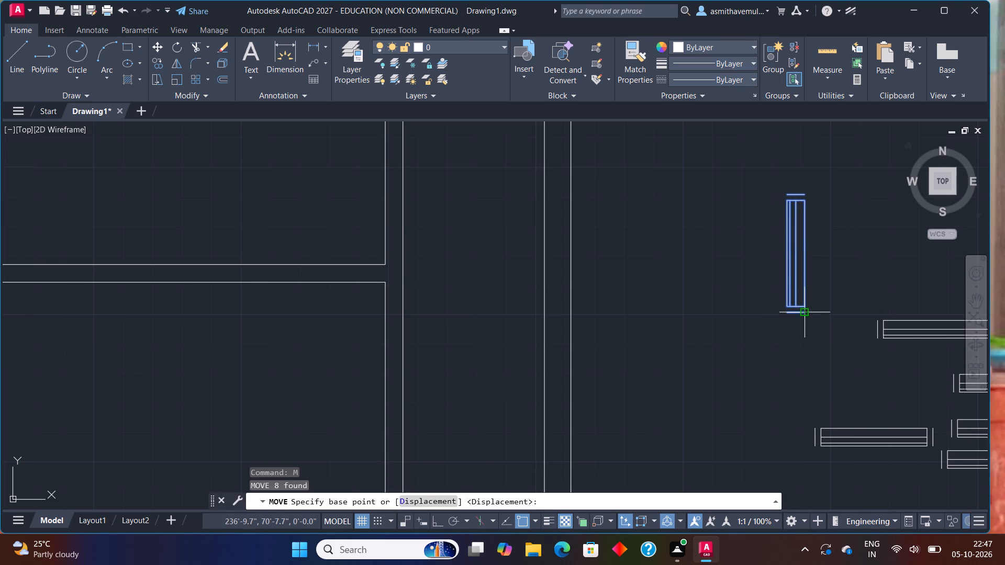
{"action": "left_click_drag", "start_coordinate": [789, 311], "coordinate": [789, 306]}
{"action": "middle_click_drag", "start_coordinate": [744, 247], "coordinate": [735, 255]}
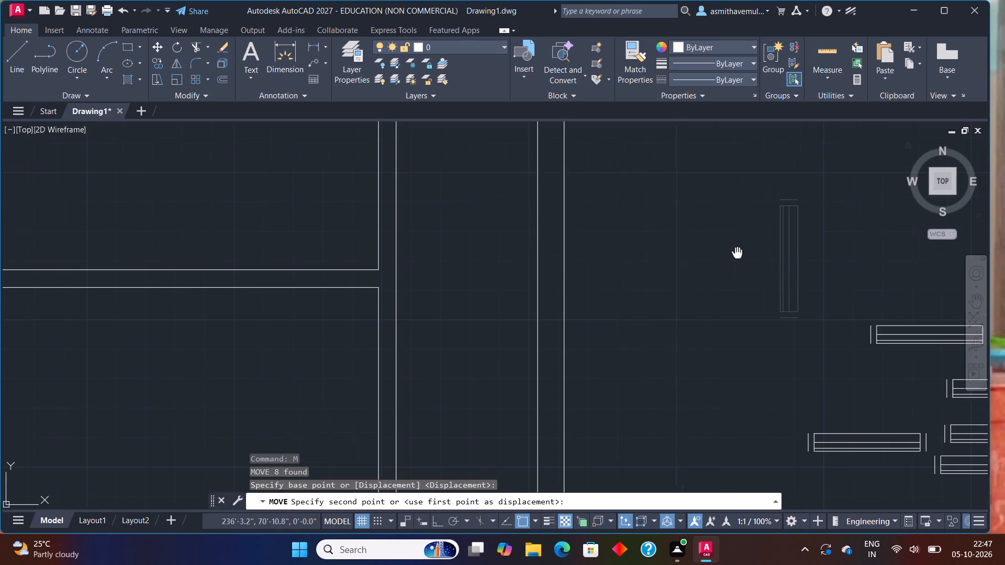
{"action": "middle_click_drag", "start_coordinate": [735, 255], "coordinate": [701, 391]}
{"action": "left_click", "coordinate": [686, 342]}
Rotate the vertical window symbol 270° about its southwest corner with Ortho on, laying it horizontal.
{"action": "left_click_drag", "start_coordinate": [780, 223], "coordinate": [780, 223]}
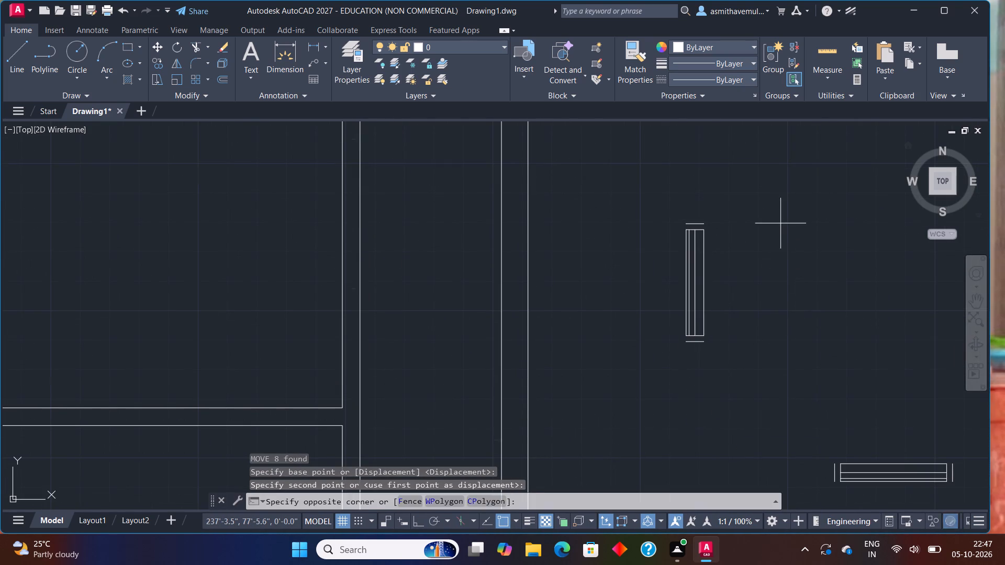
{"action": "left_click_drag", "start_coordinate": [780, 223], "coordinate": [738, 388]}
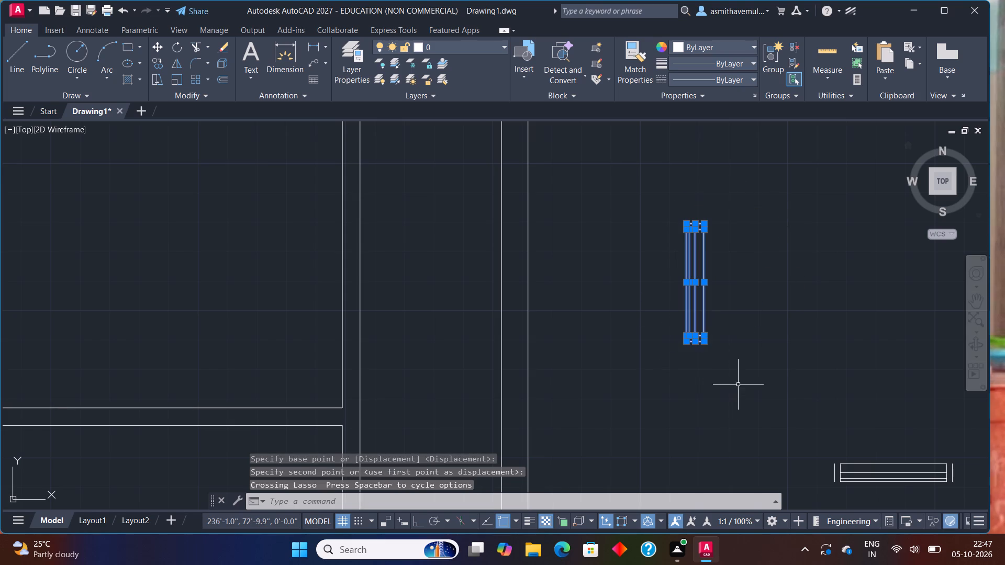
{"action": "key", "text": "r"}
{"action": "key", "text": "o"}
{"action": "key", "text": "Return"}
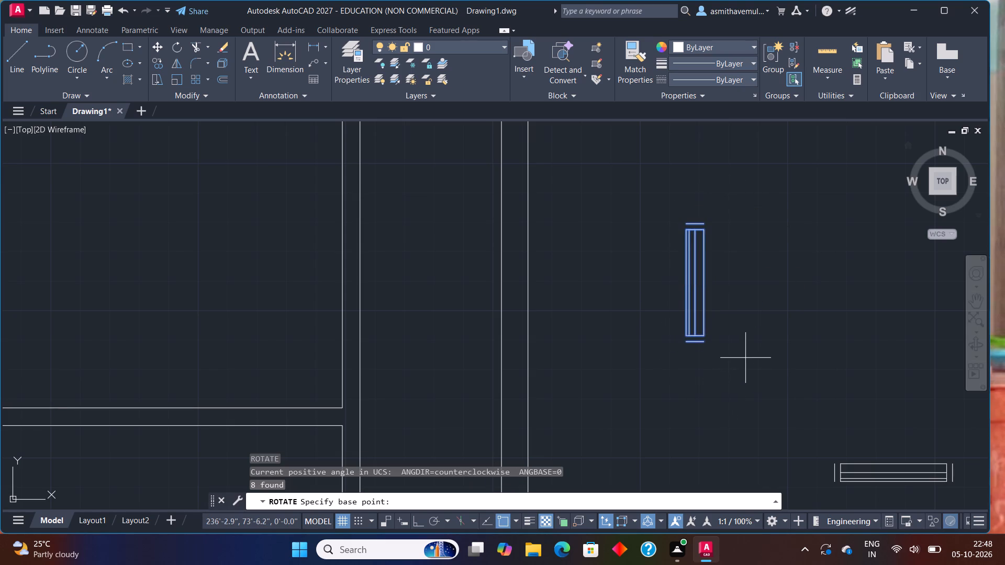
{"action": "left_click", "coordinate": [687, 340]}
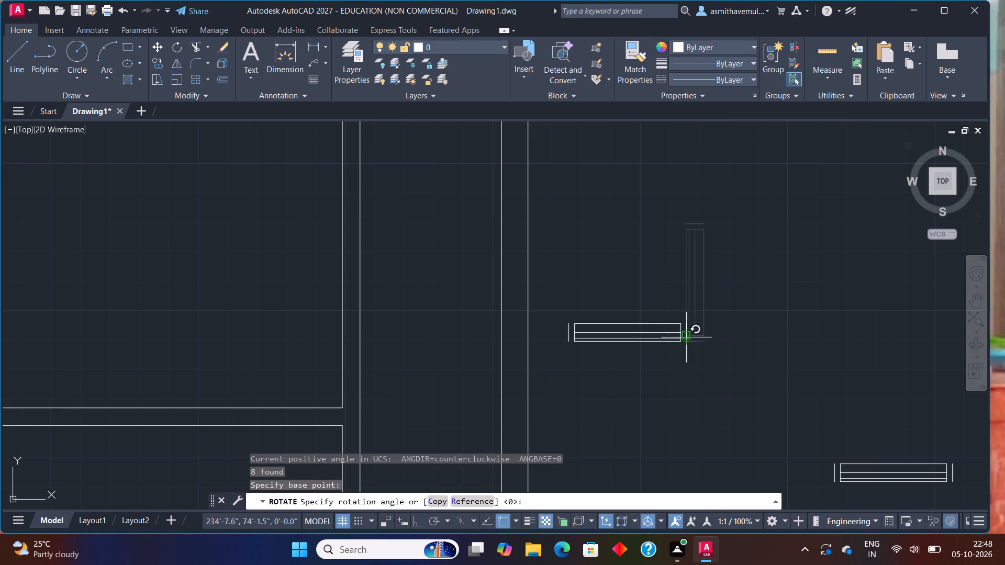
{"action": "key", "text": "F8"}
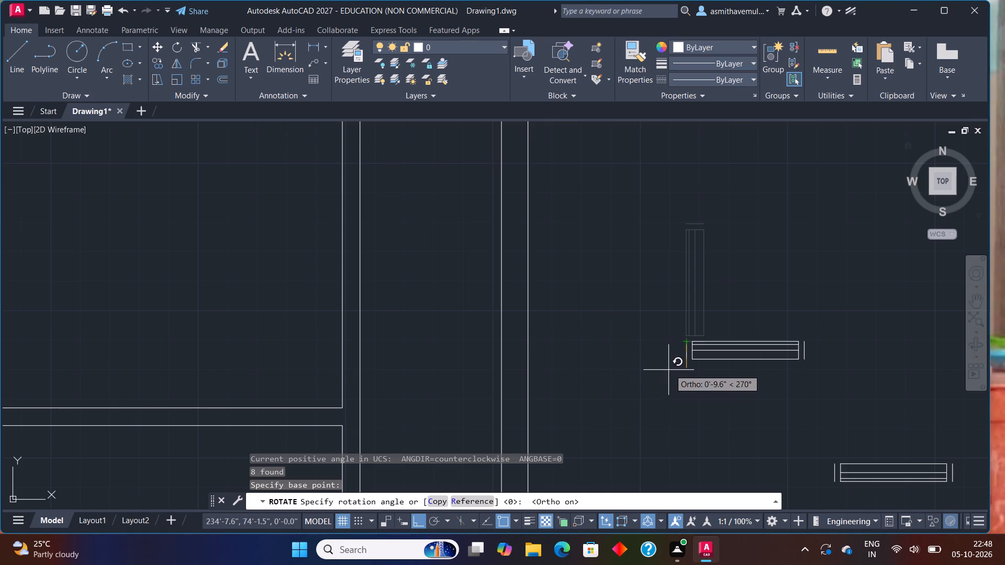
{"action": "left_click", "coordinate": [674, 366]}
Move the horizontal window symbol by its upper-left corner, with Ortho off, into the horizontal wall east of the double door.
{"action": "left_click_drag", "start_coordinate": [830, 336], "coordinate": [727, 320]}
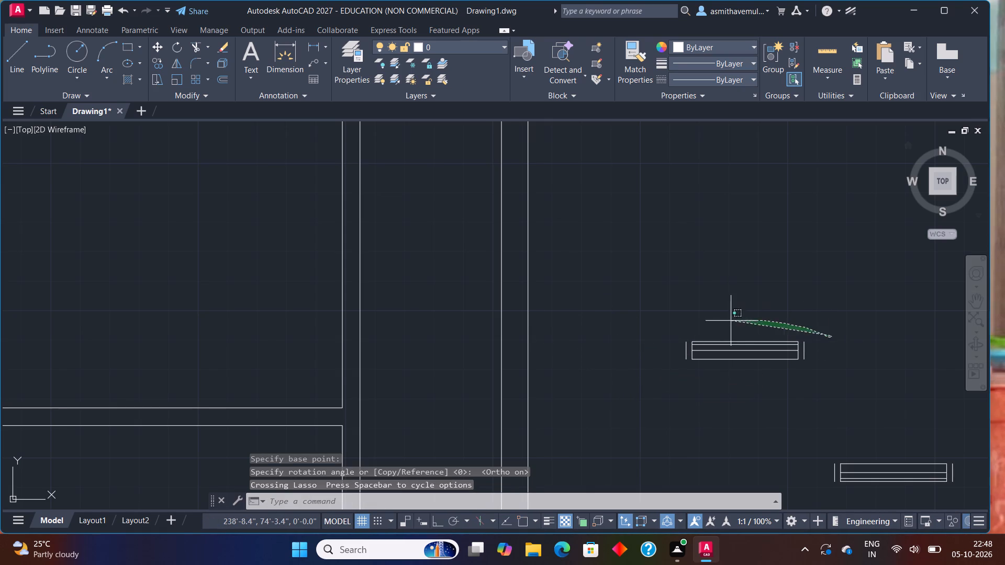
{"action": "left_click_drag", "start_coordinate": [727, 320], "coordinate": [811, 399]}
{"action": "key", "text": "m"}
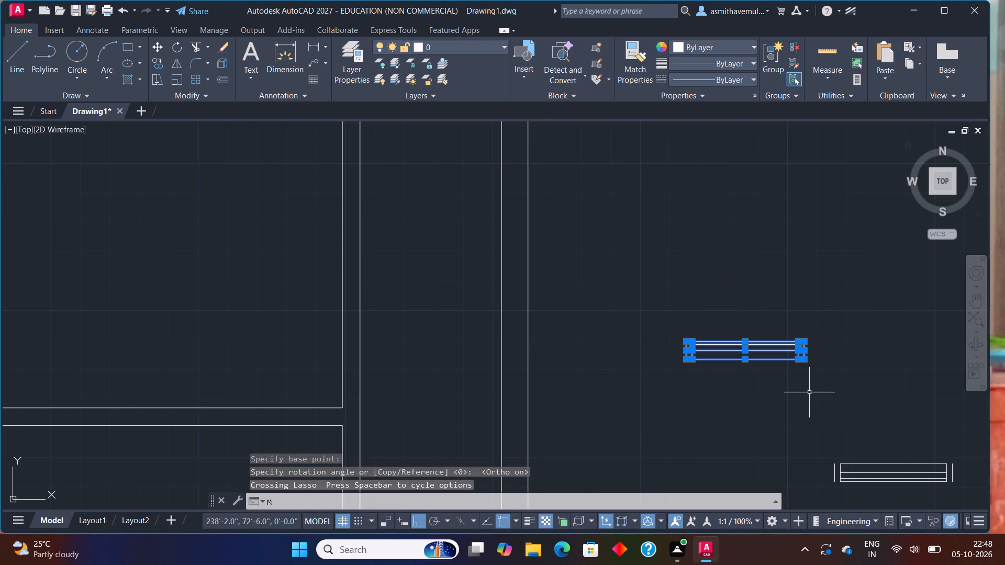
{"action": "key", "text": "Return"}
{"action": "key", "text": "F8"}
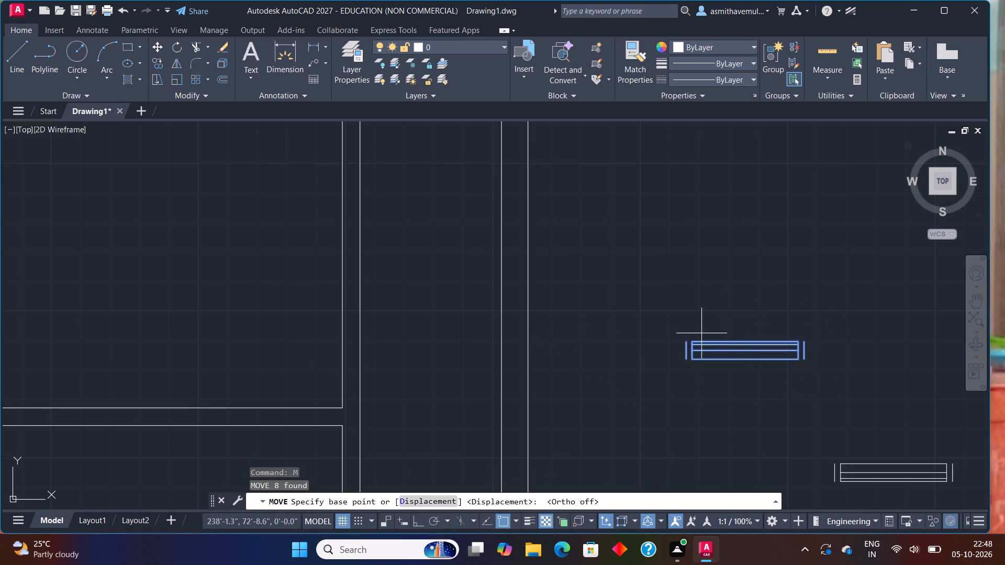
{"action": "left_click", "coordinate": [686, 343]}
{"action": "scroll", "coordinate": [393, 322], "scroll_direction": "down", "scroll_amount": 1}
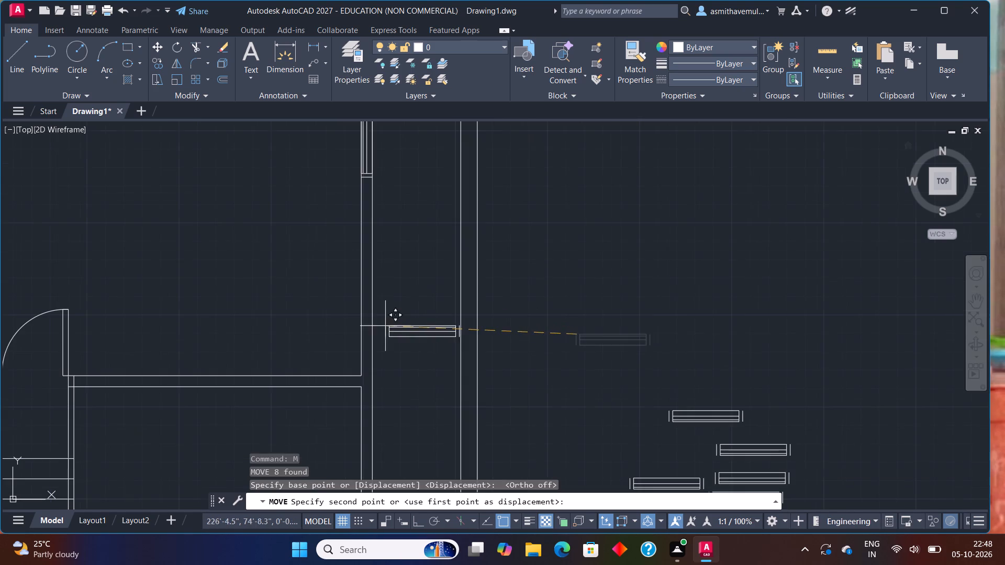
{"action": "middle_click_drag", "start_coordinate": [368, 345], "coordinate": [753, 257]}
{"action": "scroll", "coordinate": [601, 308], "scroll_direction": "up", "scroll_amount": 3}
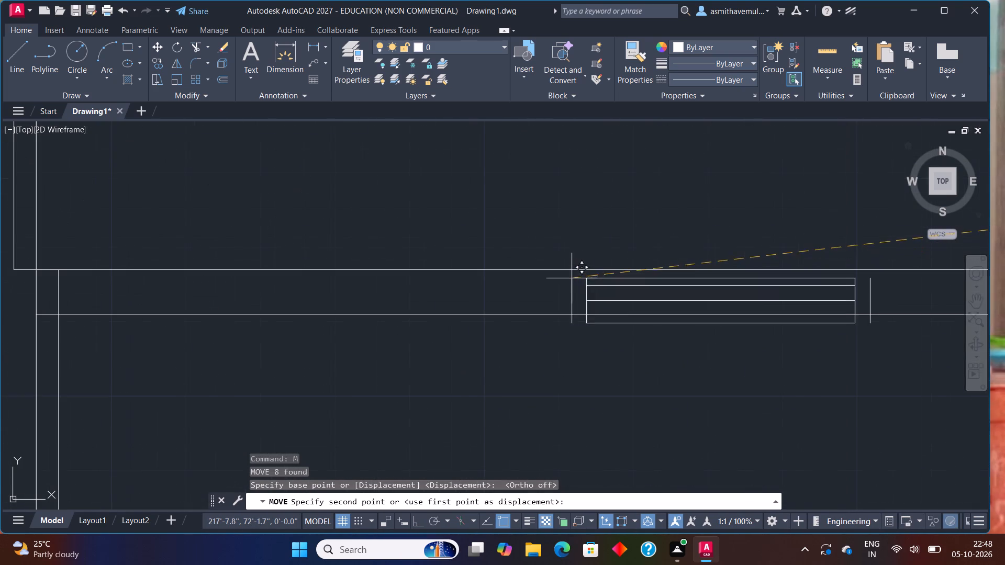
{"action": "scroll", "coordinate": [524, 269], "scroll_direction": "up", "scroll_amount": 1}
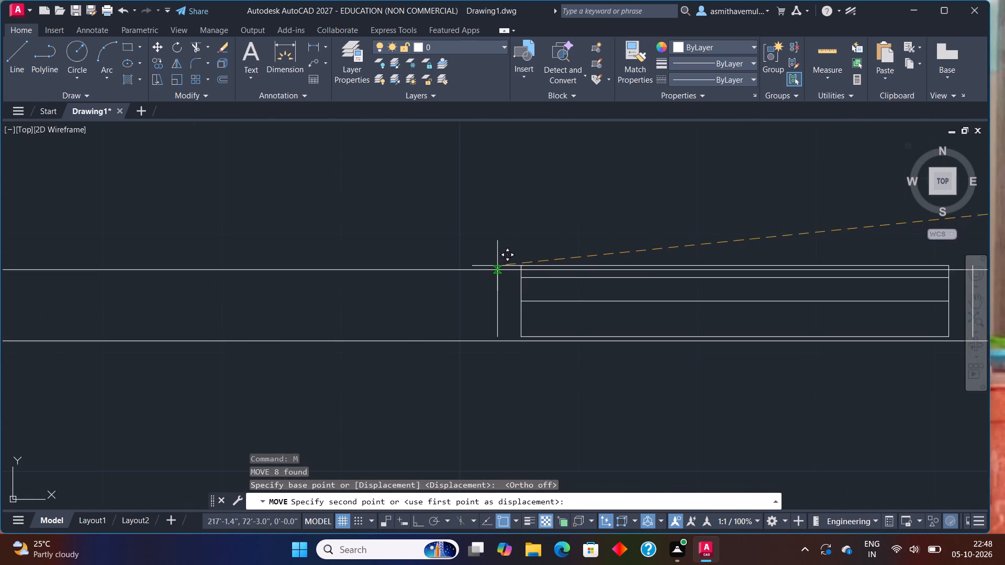
{"action": "left_click", "coordinate": [496, 269]}
Delete the group of spare horizontal window symbols outside the east boundary wall.
{"action": "scroll", "coordinate": [557, 309], "scroll_direction": "down", "scroll_amount": 2}
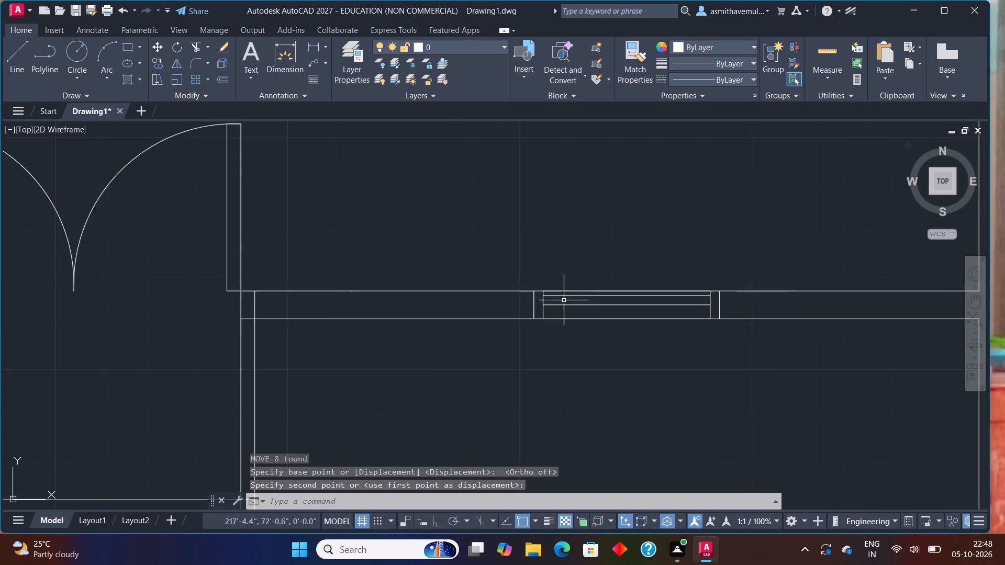
{"action": "scroll", "coordinate": [567, 298], "scroll_direction": "down", "scroll_amount": 3}
{"action": "middle_click_drag", "start_coordinate": [725, 278], "coordinate": [643, 386]}
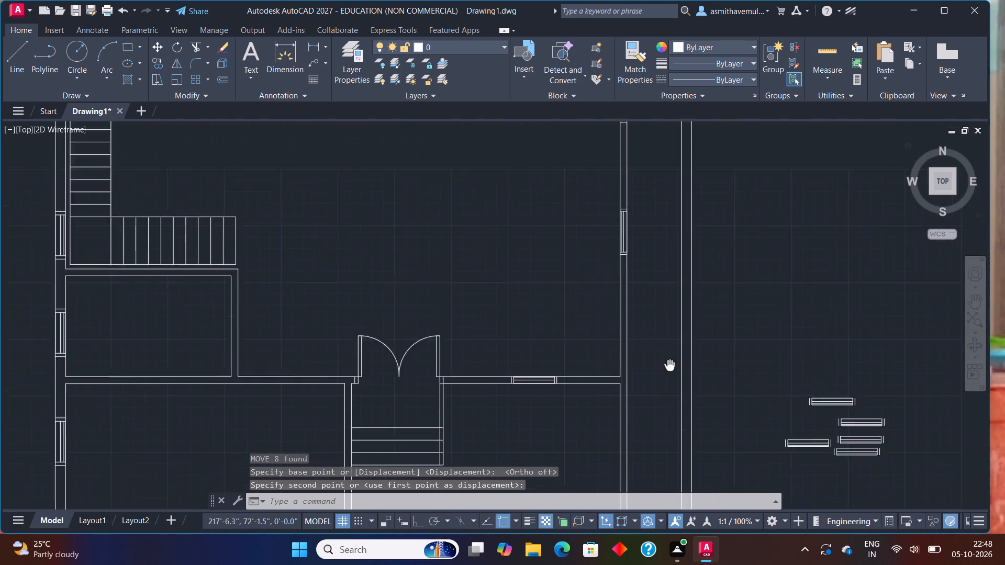
{"action": "middle_click_drag", "start_coordinate": [643, 386], "coordinate": [642, 387]}
{"action": "scroll", "coordinate": [640, 377], "scroll_direction": "down", "scroll_amount": 2}
{"action": "left_click_drag", "start_coordinate": [740, 352], "coordinate": [677, 410]}
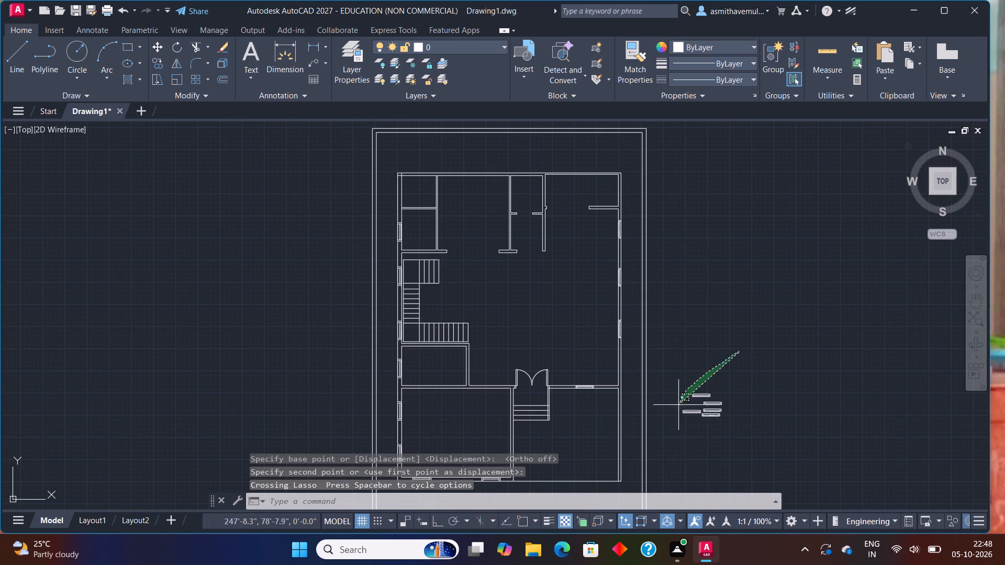
{"action": "left_click_drag", "start_coordinate": [677, 410], "coordinate": [758, 438]}
{"action": "key", "text": "Delete"}
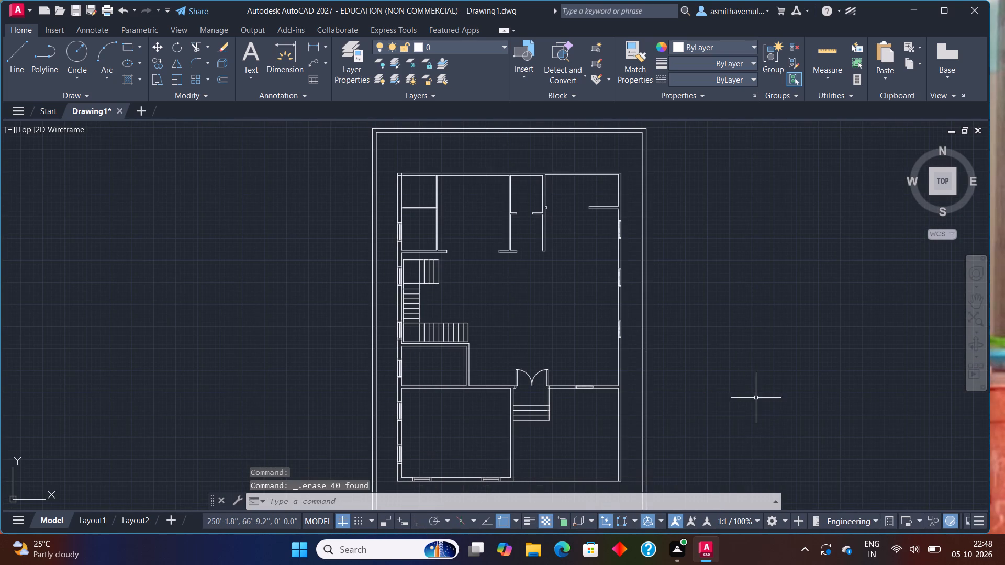
Draw a 3' by 6" rectangle in the clear space outside the east boundary wall.
{"action": "scroll", "coordinate": [750, 360], "scroll_direction": "down", "scroll_amount": 1}
{"action": "middle_click_drag", "start_coordinate": [749, 352], "coordinate": [762, 332]}
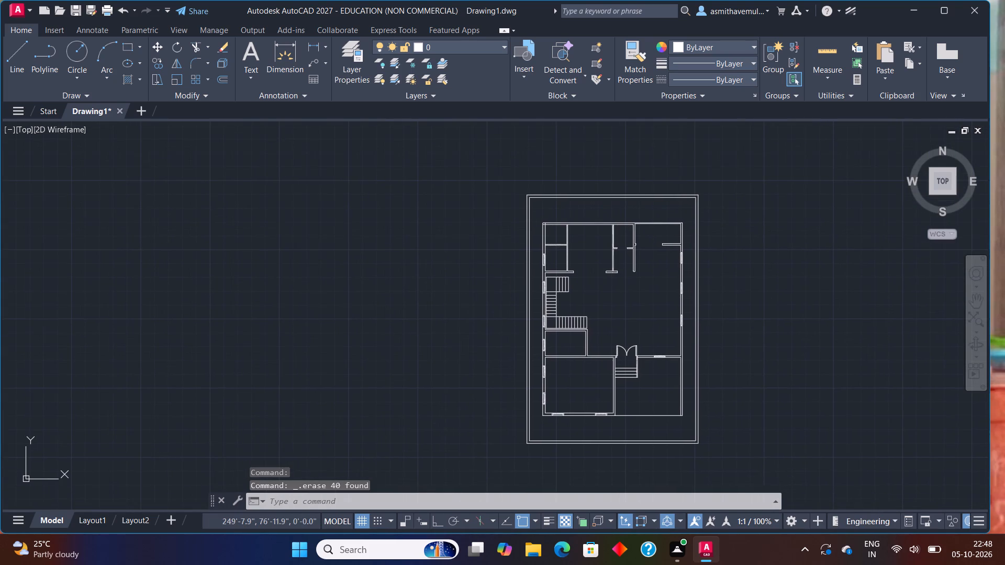
{"action": "scroll", "coordinate": [762, 332], "scroll_direction": "up", "scroll_amount": 3}
{"action": "middle_click_drag", "start_coordinate": [677, 347], "coordinate": [702, 383]}
{"action": "type", "text": "REC"}
{"action": "key", "text": "Return"}
{"action": "left_click", "coordinate": [690, 374]}
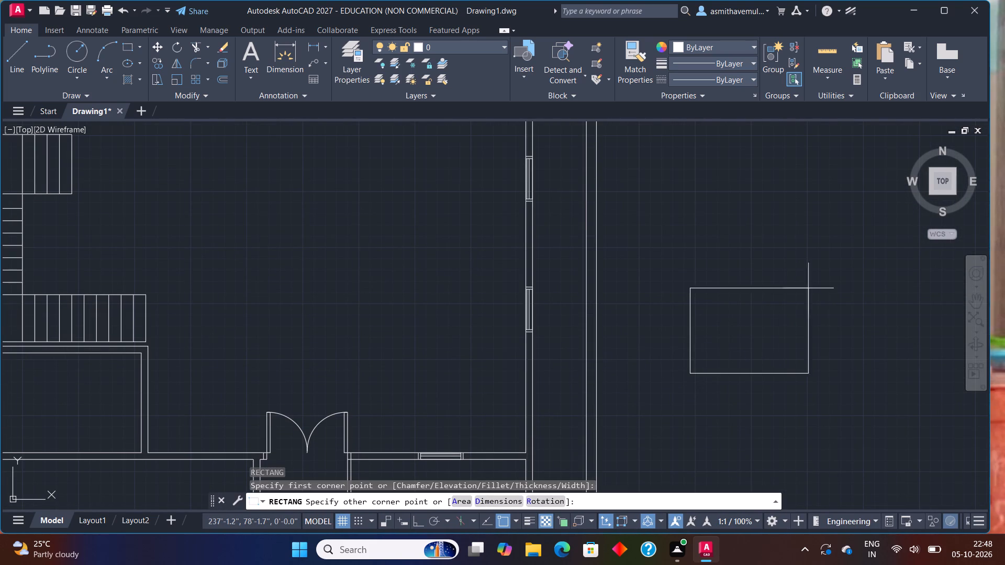
{"action": "key", "text": "d"}
{"action": "key", "text": "Return"}
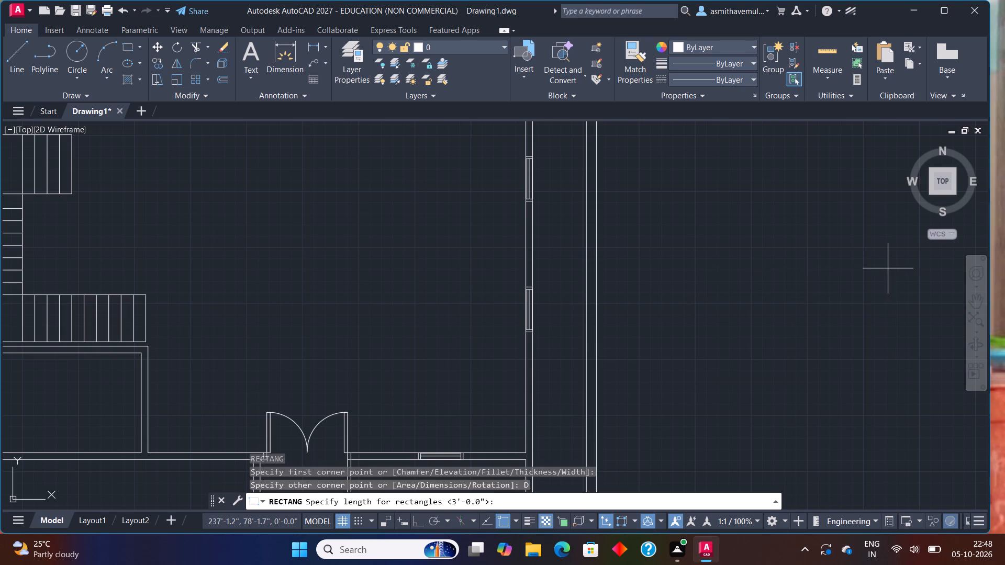
{"action": "key", "text": "3"}
{"action": "key", "text": "apostrophe"}
{"action": "key", "text": "Return"}
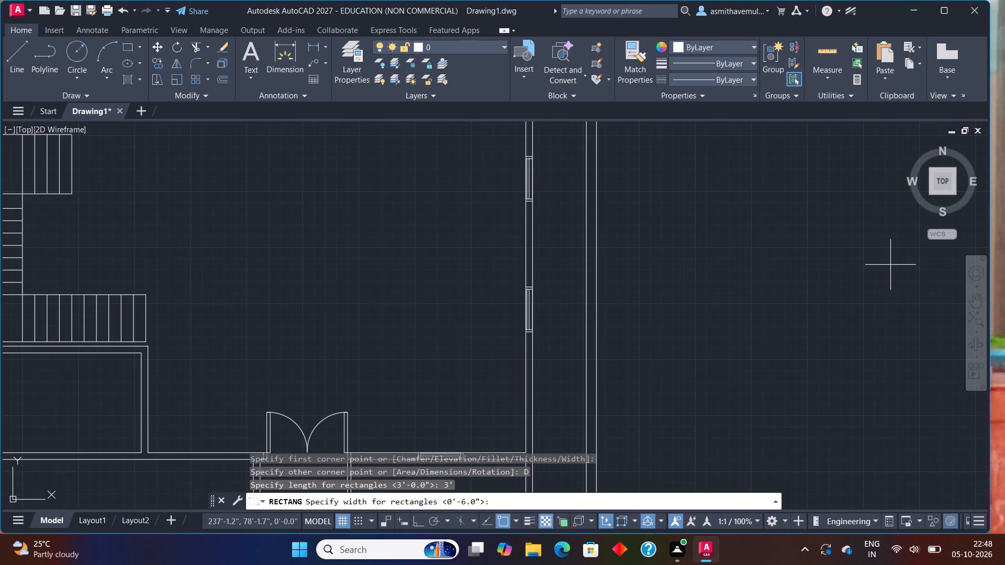
{"action": "key", "text": "6"}
{"action": "key", "text": "shift+quotedbl"}
{"action": "key", "text": "Return"}
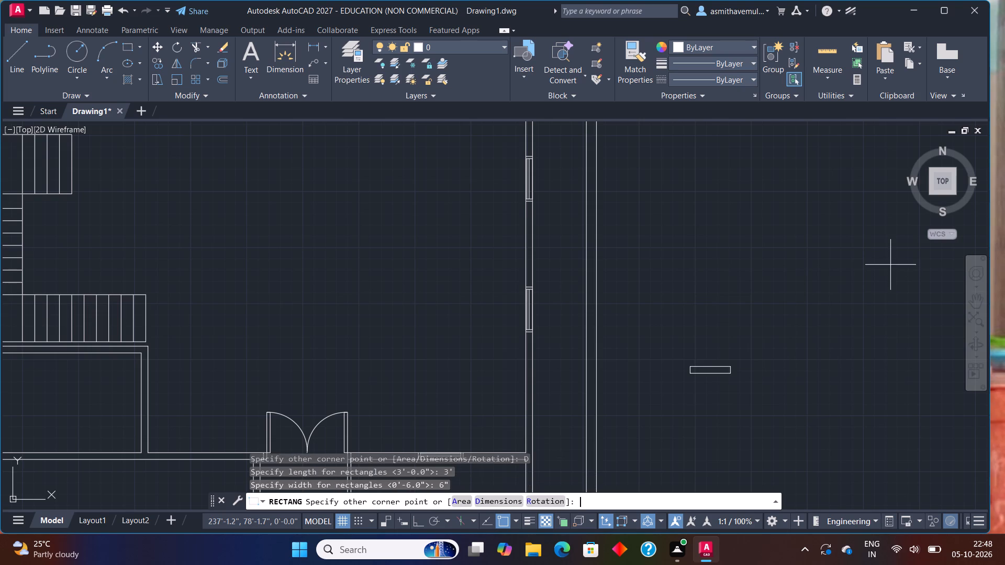
{"action": "scroll", "coordinate": [742, 342], "scroll_direction": "up", "scroll_amount": 2}
{"action": "left_click", "coordinate": [742, 341]}
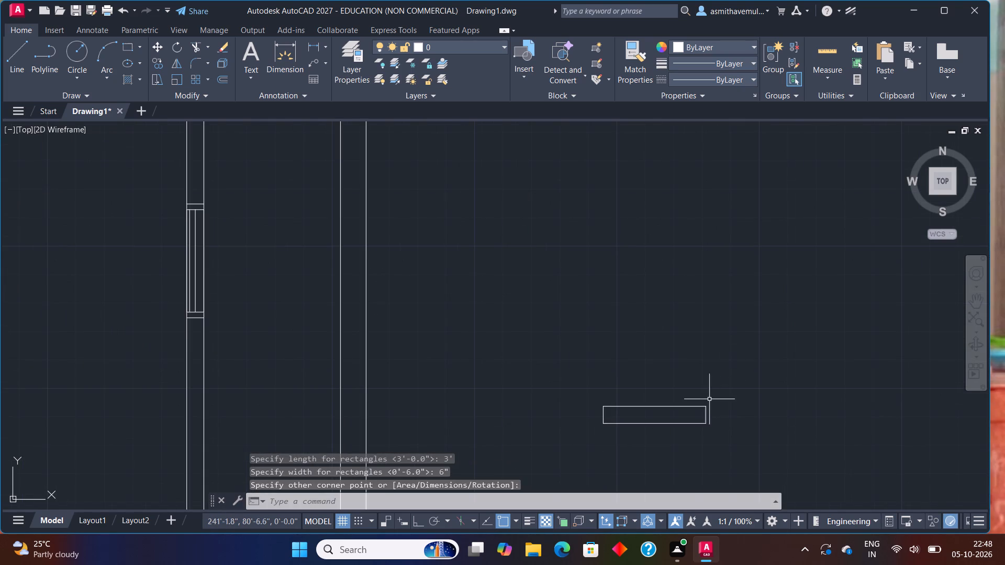
Draw a lengthwise centre line in the new rectangle between the midpoints of its short sides.
{"action": "middle_click_drag", "start_coordinate": [708, 400], "coordinate": [772, 287]}
{"action": "key", "text": "l"}
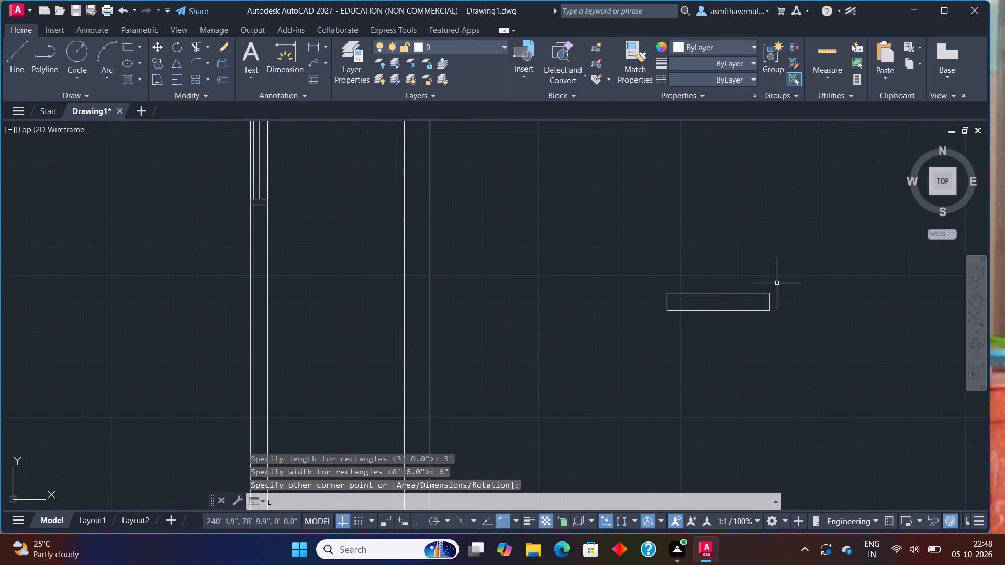
{"action": "key", "text": "Return"}
{"action": "scroll", "coordinate": [772, 285], "scroll_direction": "up", "scroll_amount": 2}
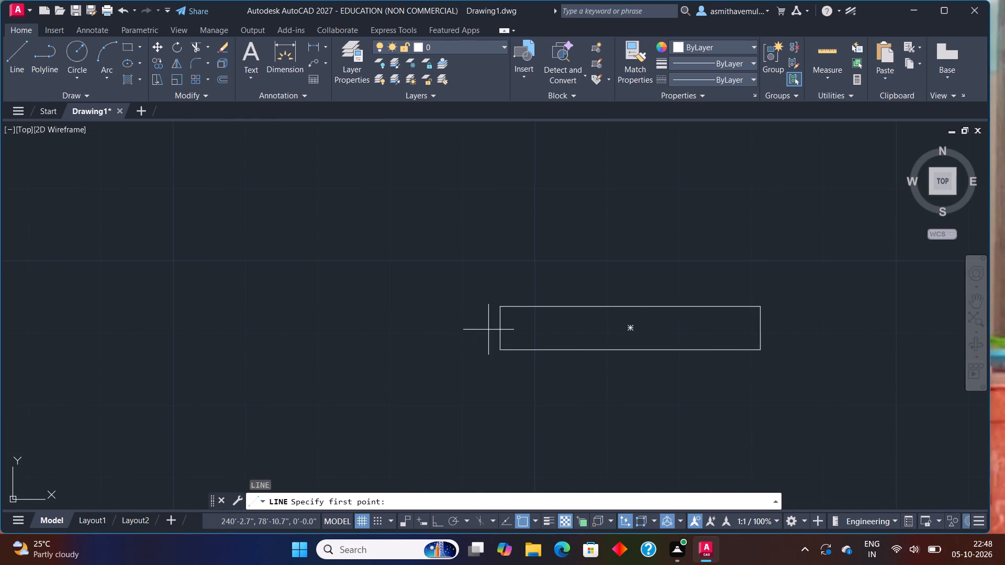
{"action": "left_click_drag", "start_coordinate": [501, 328], "coordinate": [516, 327]}
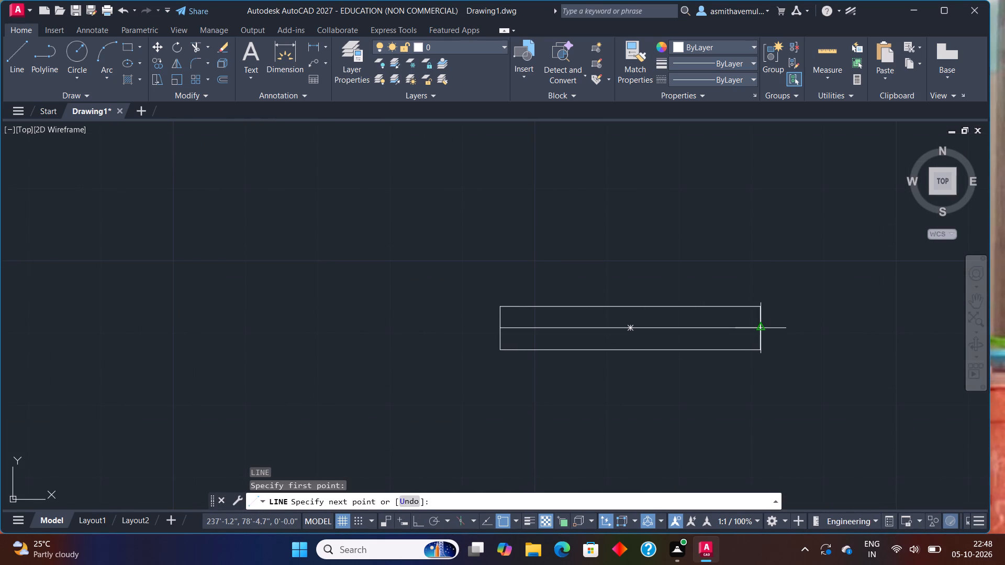
{"action": "left_click", "coordinate": [760, 327]}
{"action": "key", "text": "Escape"}
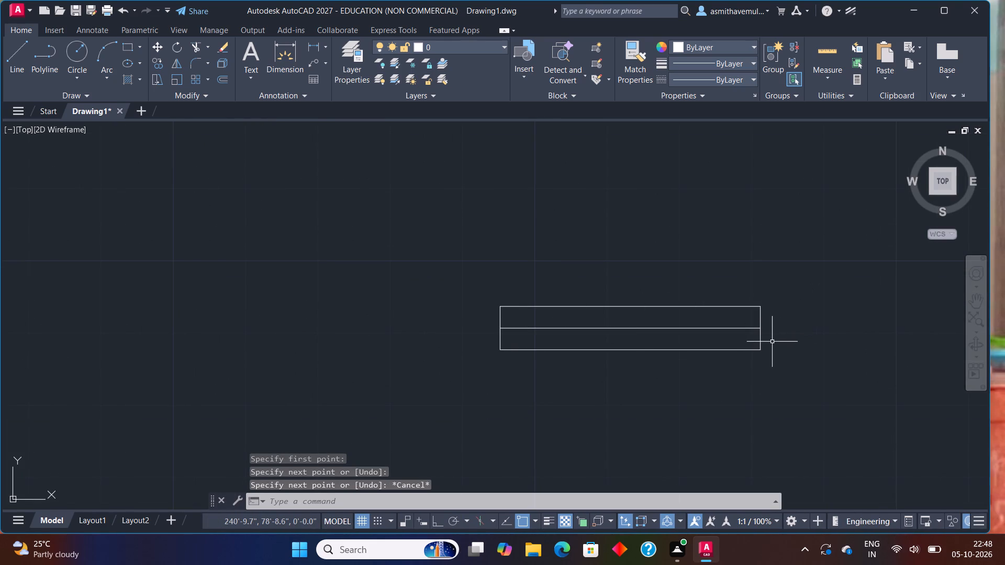
Explode the 3' by 6" rectangle into separate lines.
{"action": "left_click", "coordinate": [761, 343]}
{"action": "key", "text": "x"}
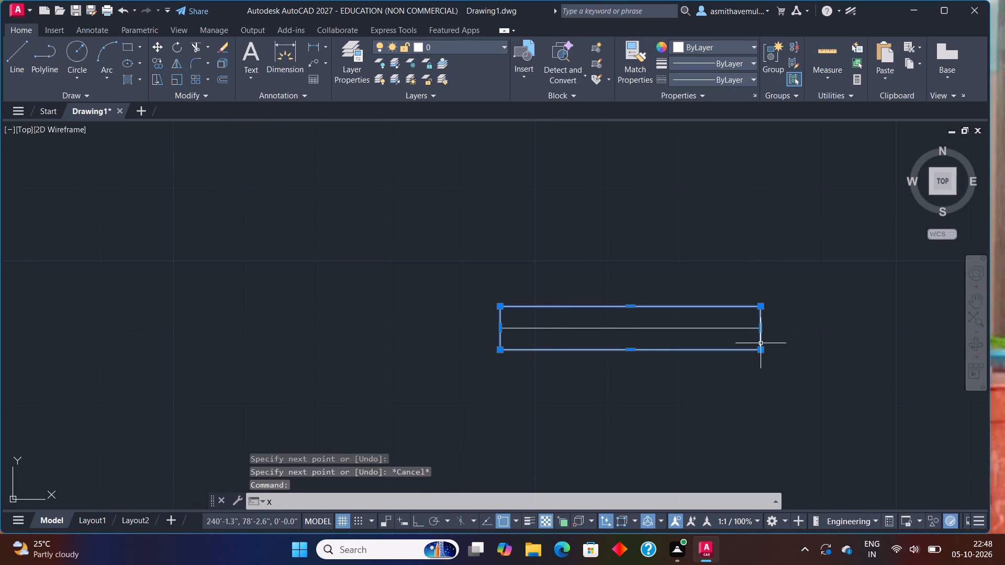
{"action": "key", "text": "Return"}
Offset the window symbol's centre line 2" toward its south side and both short end lines 2" outward.
{"action": "key", "text": "o"}
{"action": "key", "text": "Return"}
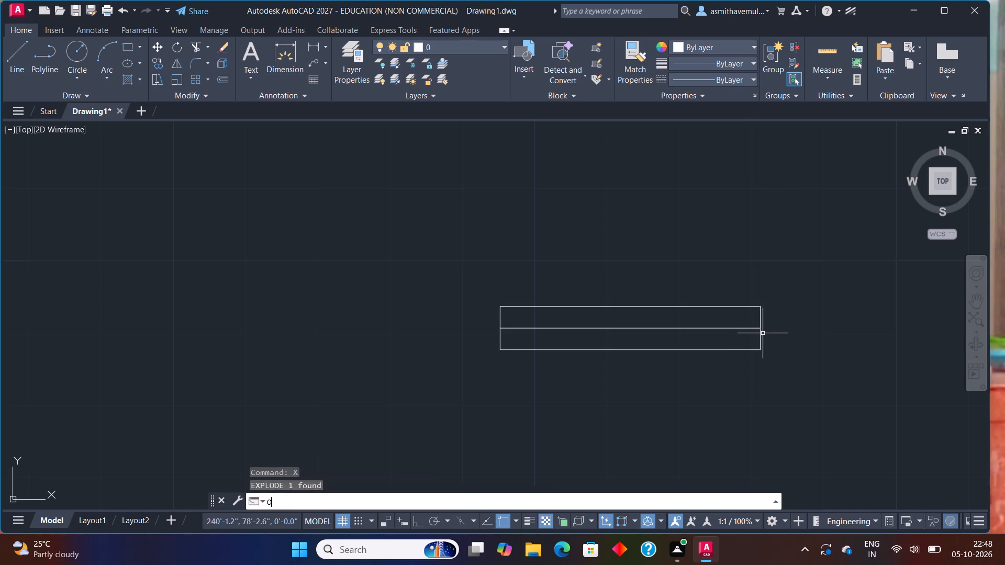
{"action": "key", "text": "2"}
{"action": "key", "text": "shift+quotedbl"}
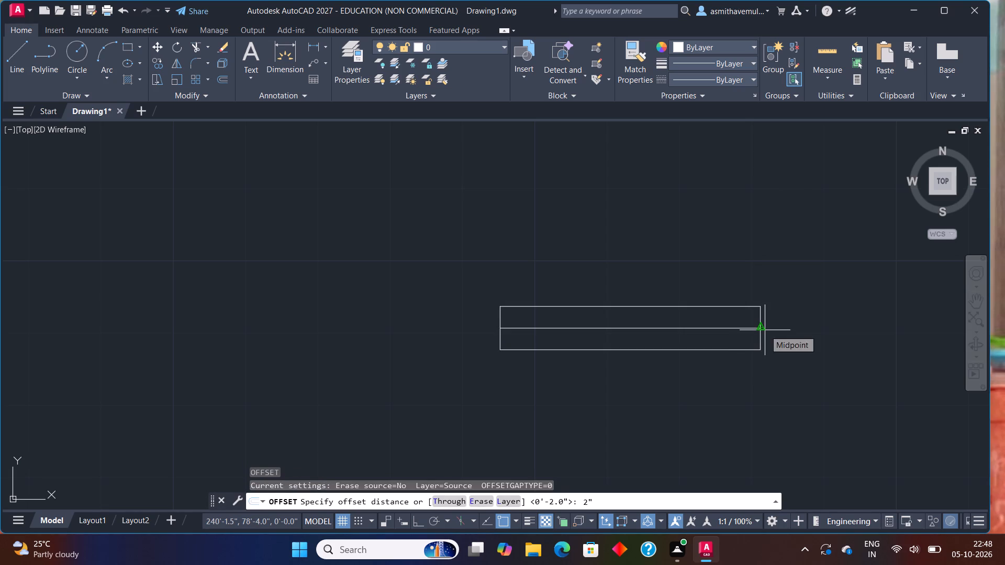
{"action": "key", "text": "Return"}
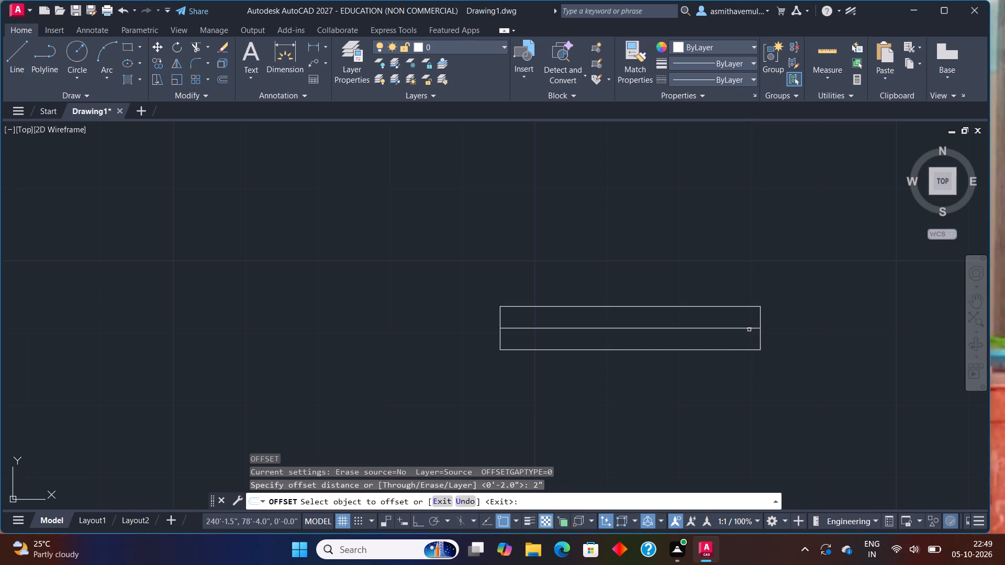
{"action": "left_click", "coordinate": [749, 329]}
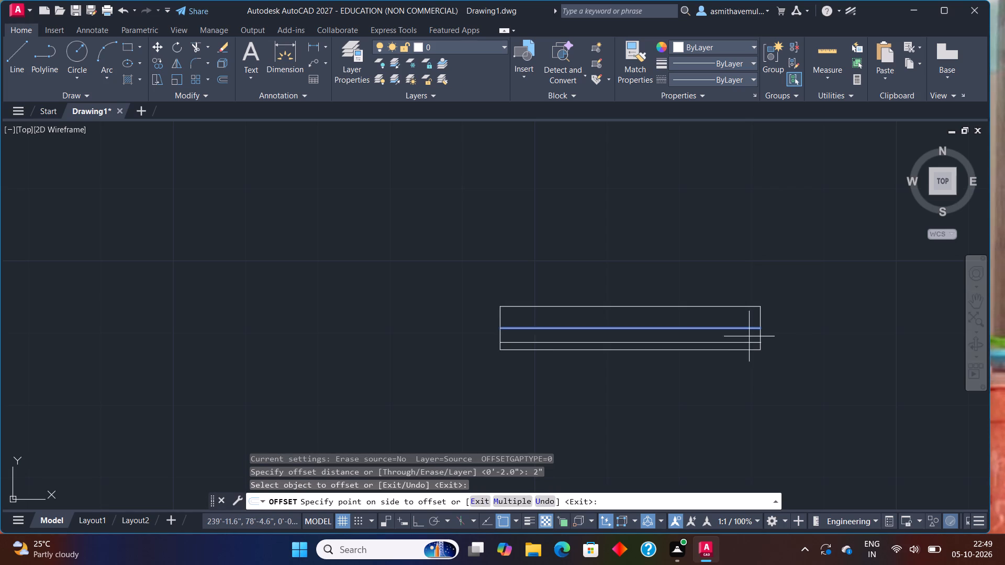
{"action": "left_click", "coordinate": [749, 345]}
{"action": "left_click", "coordinate": [760, 337]}
{"action": "left_click", "coordinate": [818, 314]}
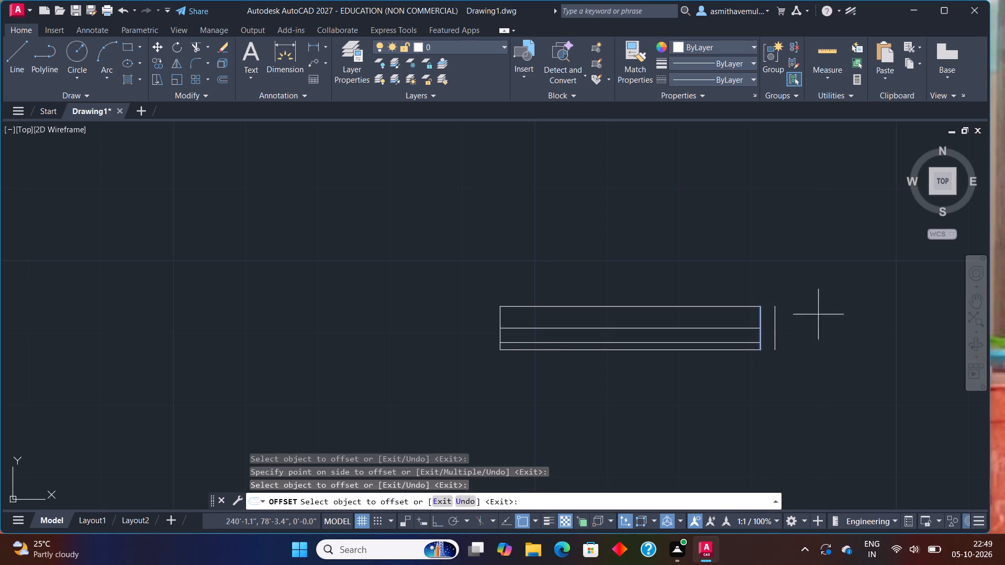
{"action": "left_click", "coordinate": [500, 323]}
{"action": "left_click", "coordinate": [444, 333]}
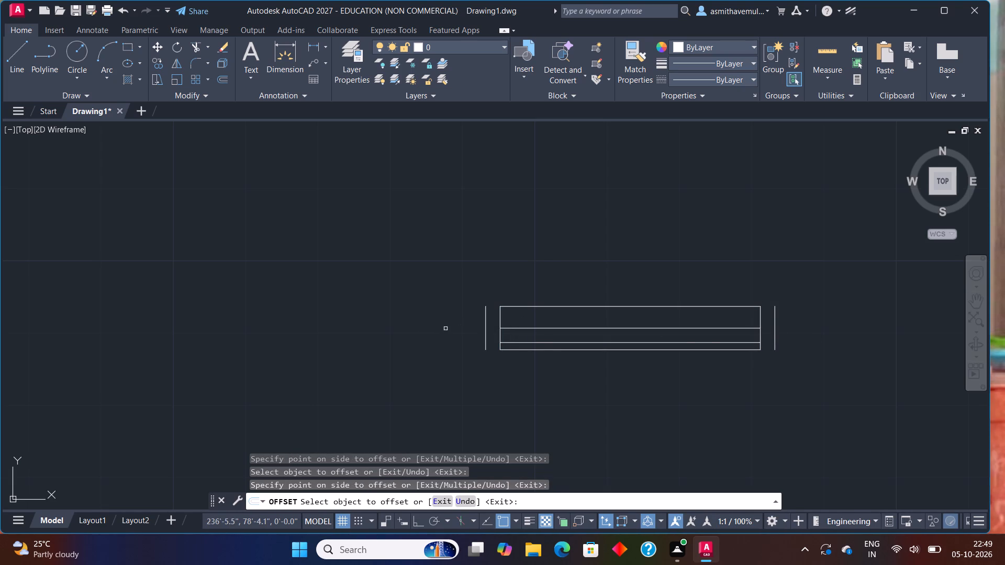
{"action": "key", "text": "Escape"}
Move the complete 3' window symbol by its lower west corner into the open floor area east of the staircase.
{"action": "left_click_drag", "start_coordinate": [831, 316], "coordinate": [510, 292]}
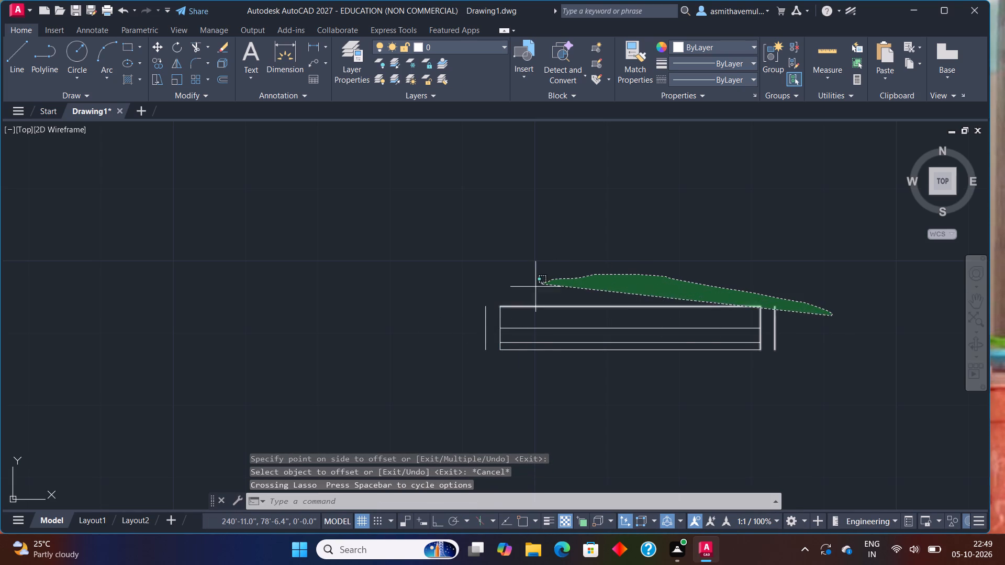
{"action": "left_click_drag", "start_coordinate": [510, 292], "coordinate": [651, 376]}
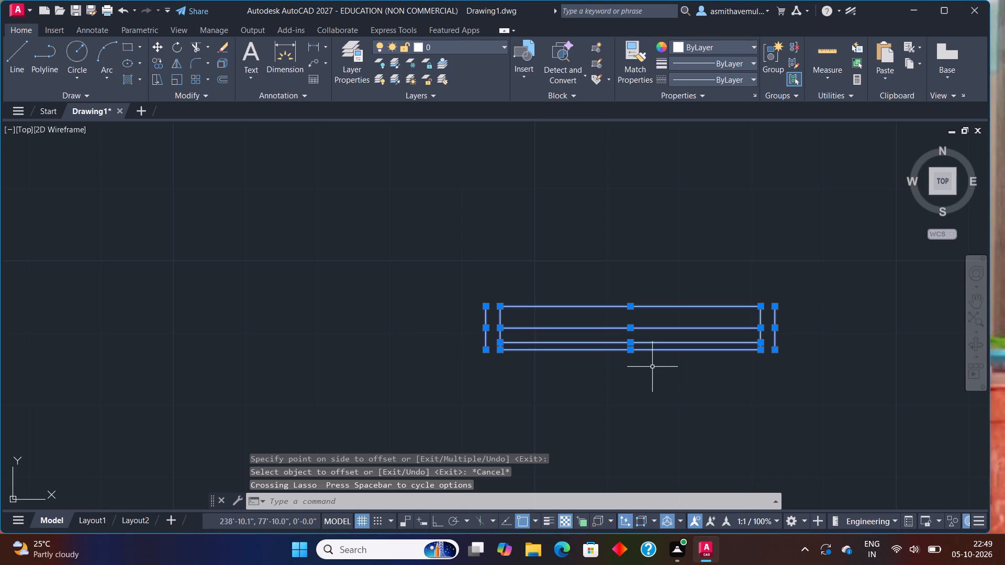
{"action": "key", "text": "m"}
{"action": "key", "text": "Return"}
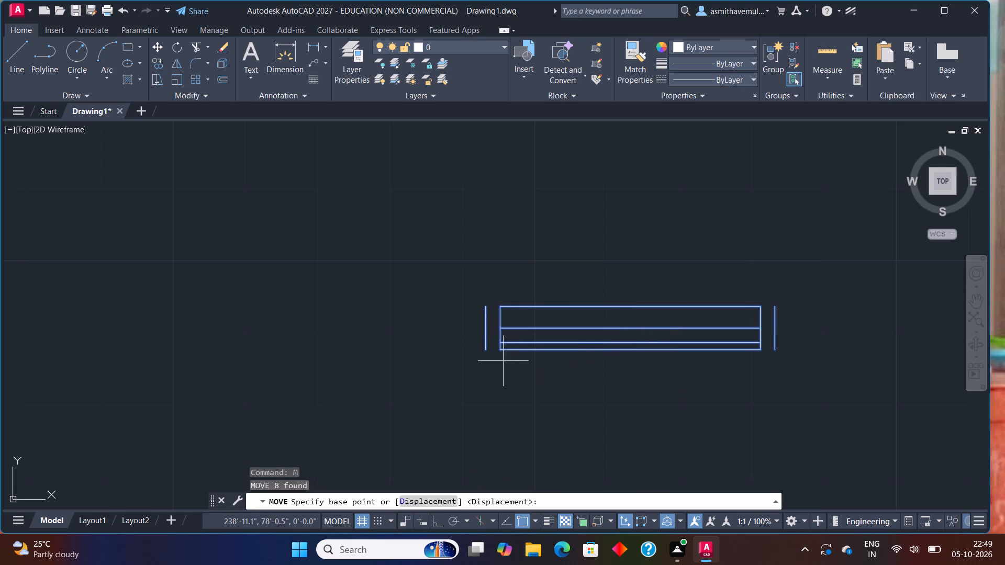
{"action": "left_click", "coordinate": [488, 352]}
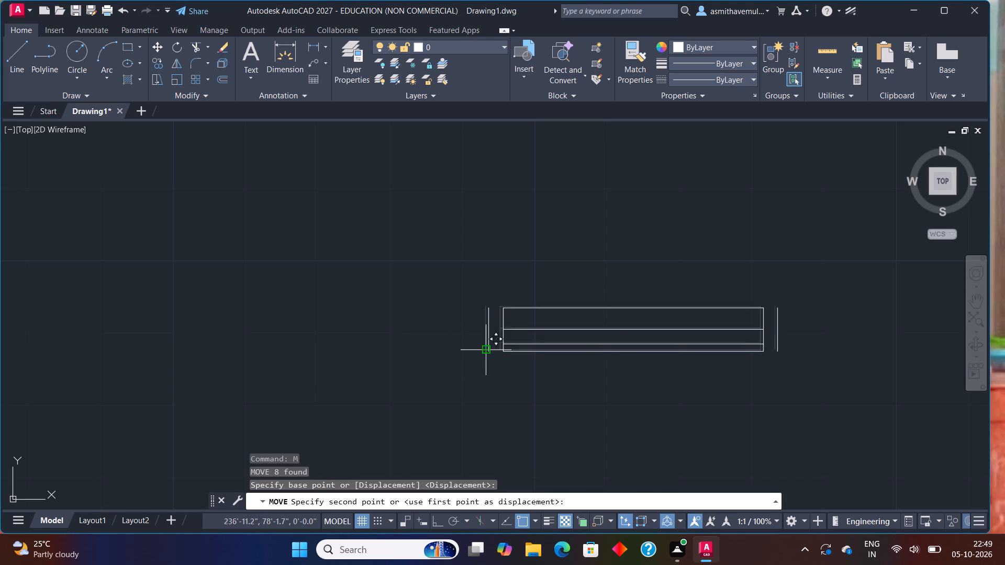
{"action": "scroll", "coordinate": [242, 272], "scroll_direction": "down", "scroll_amount": 3}
{"action": "middle_click_drag", "start_coordinate": [247, 263], "coordinate": [822, 448]}
{"action": "scroll", "coordinate": [630, 342], "scroll_direction": "down", "scroll_amount": 1}
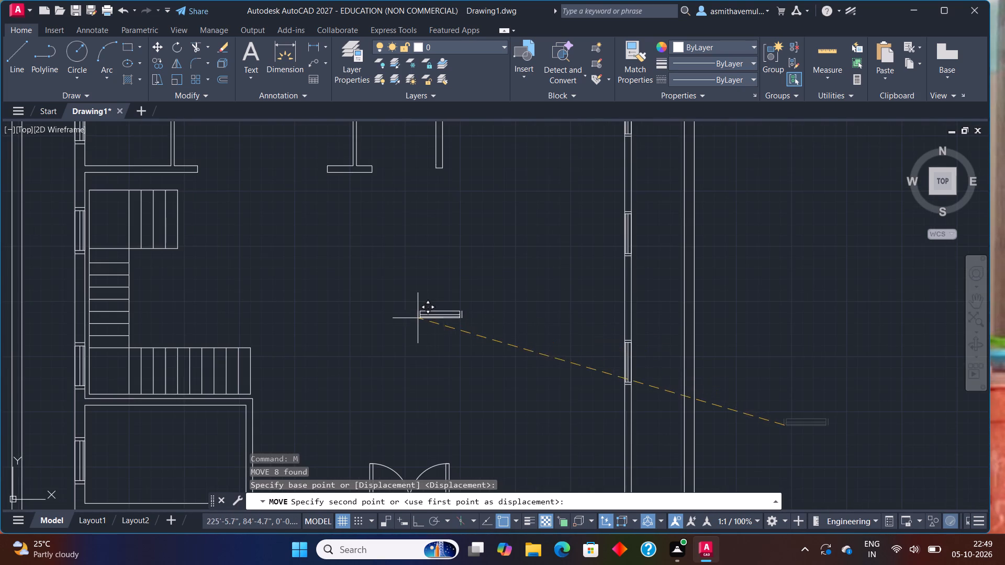
{"action": "middle_click_drag", "start_coordinate": [409, 305], "coordinate": [479, 357]}
{"action": "scroll", "coordinate": [487, 341], "scroll_direction": "up", "scroll_amount": 2}
{"action": "left_click", "coordinate": [491, 324]}
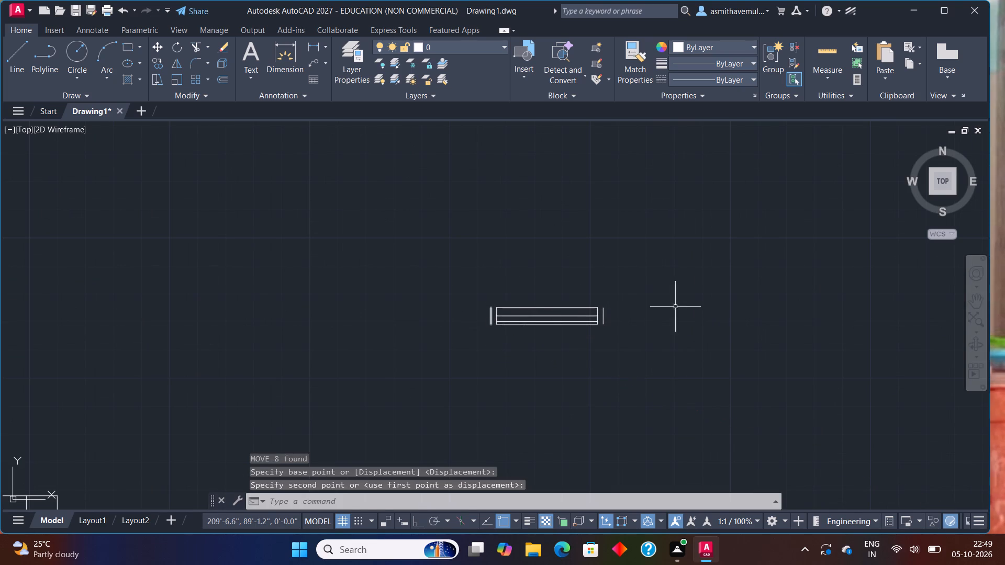
Copy the horizontal window symbol into the north outer wall of the large room beside the northwest rooms, snapping it to the wall's inner face.
{"action": "left_click_drag", "start_coordinate": [685, 306], "coordinate": [585, 360]}
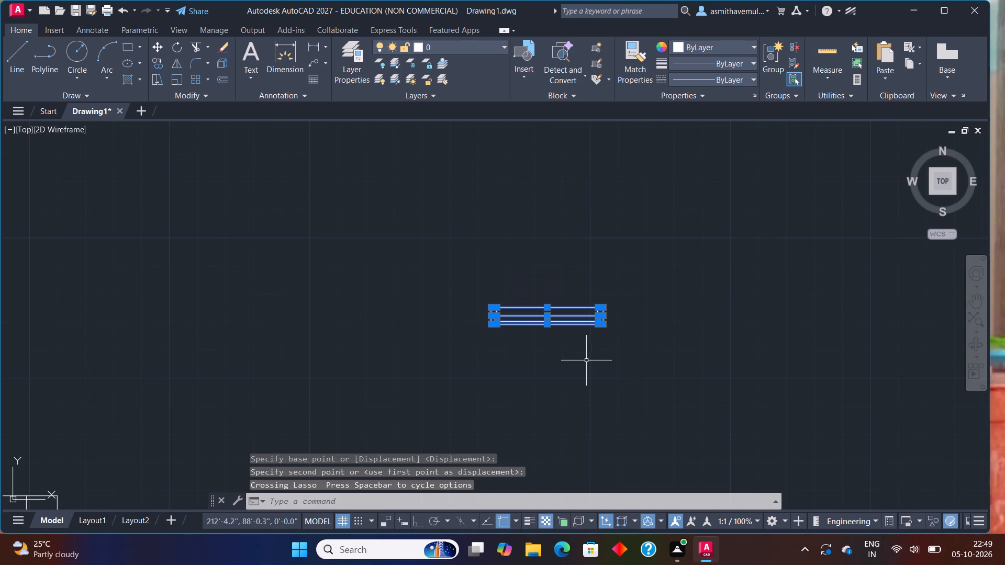
{"action": "type", "text": "COP"}
{"action": "key", "text": "y"}
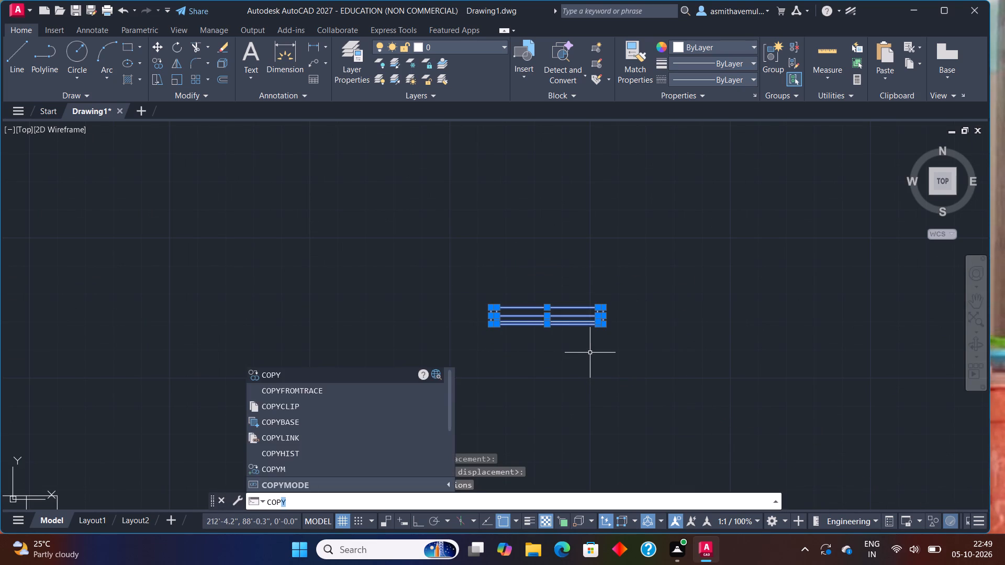
{"action": "key", "text": "Return"}
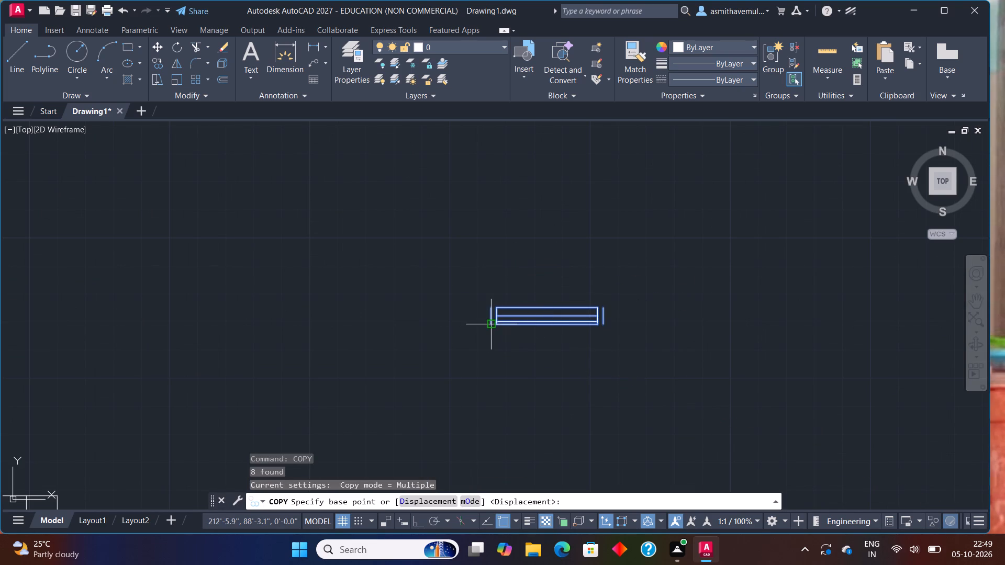
{"action": "left_click", "coordinate": [488, 323]}
{"action": "scroll", "coordinate": [320, 256], "scroll_direction": "down", "scroll_amount": 2}
{"action": "middle_click_drag", "start_coordinate": [319, 255], "coordinate": [568, 515]}
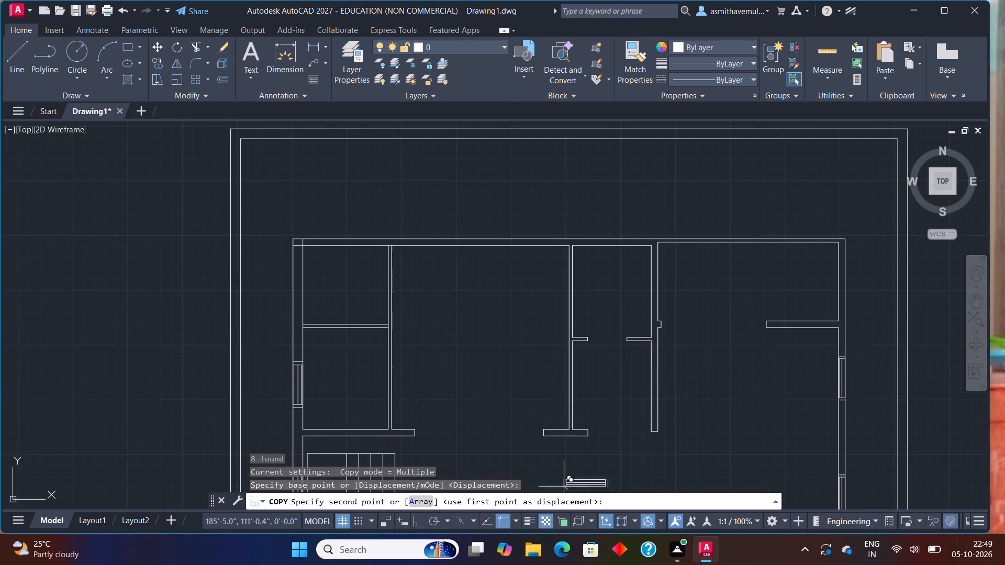
{"action": "scroll", "coordinate": [474, 260], "scroll_direction": "up", "scroll_amount": 2}
{"action": "scroll", "coordinate": [374, 223], "scroll_direction": "up", "scroll_amount": 1}
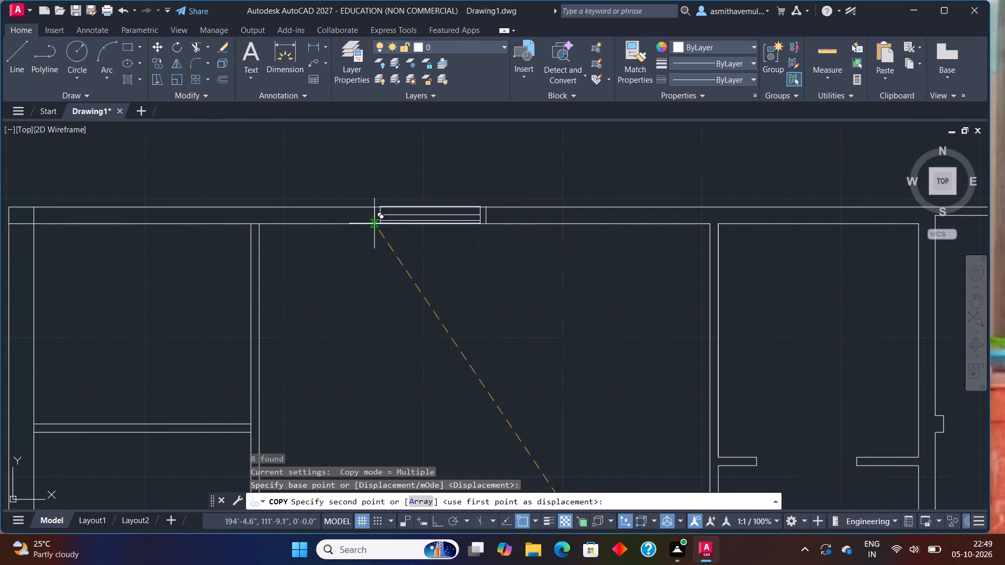
{"action": "scroll", "coordinate": [374, 223], "scroll_direction": "up", "scroll_amount": 2}
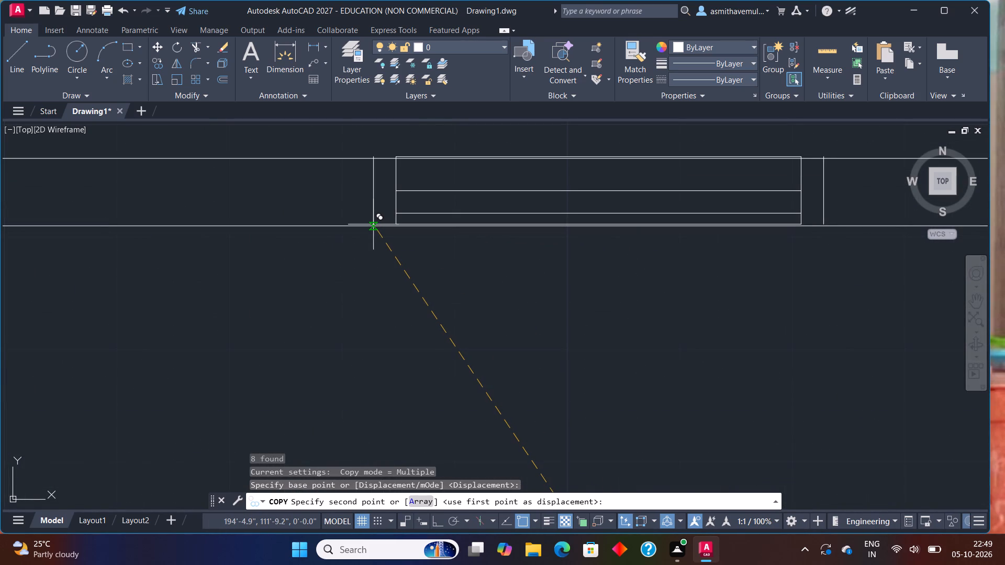
{"action": "left_click", "coordinate": [373, 225]}
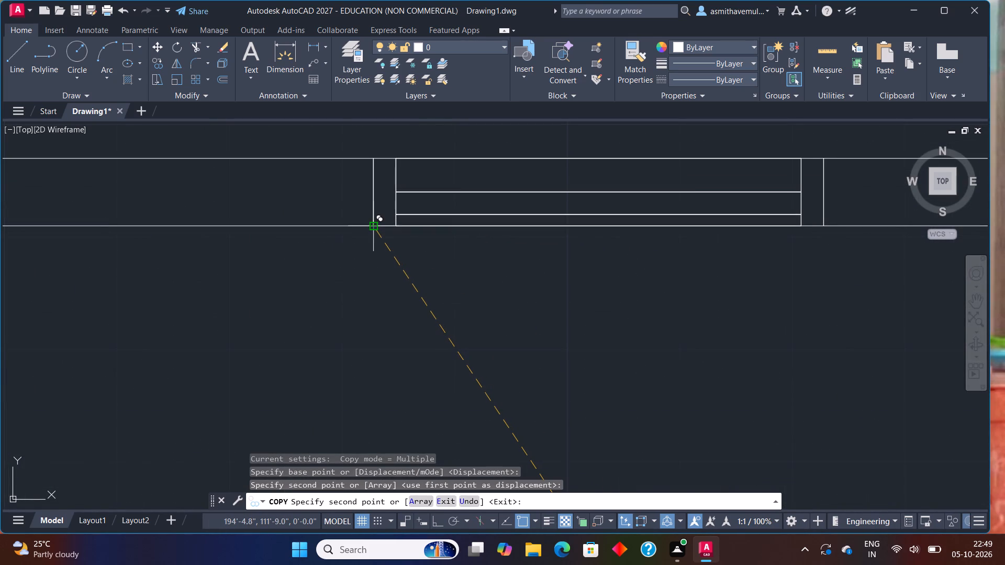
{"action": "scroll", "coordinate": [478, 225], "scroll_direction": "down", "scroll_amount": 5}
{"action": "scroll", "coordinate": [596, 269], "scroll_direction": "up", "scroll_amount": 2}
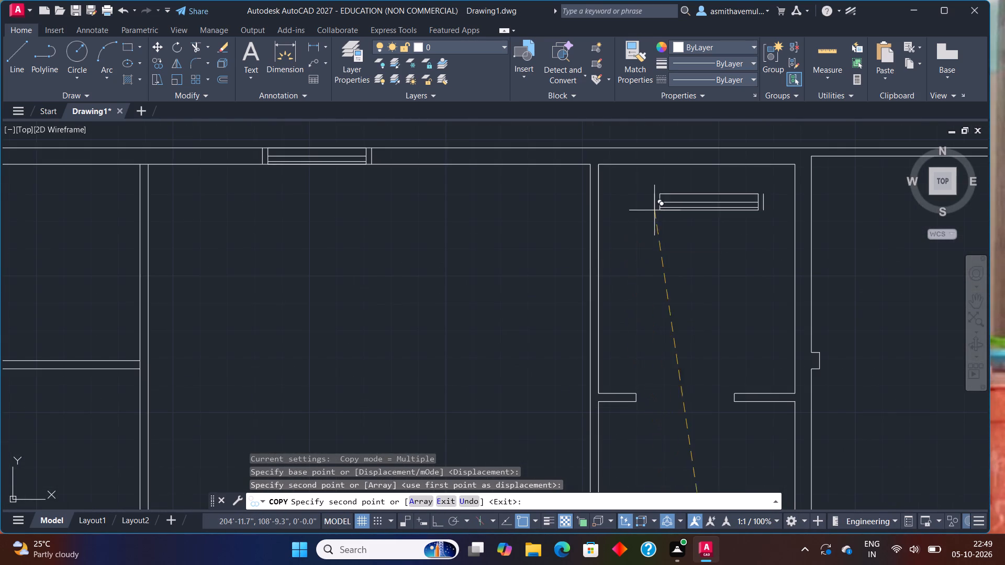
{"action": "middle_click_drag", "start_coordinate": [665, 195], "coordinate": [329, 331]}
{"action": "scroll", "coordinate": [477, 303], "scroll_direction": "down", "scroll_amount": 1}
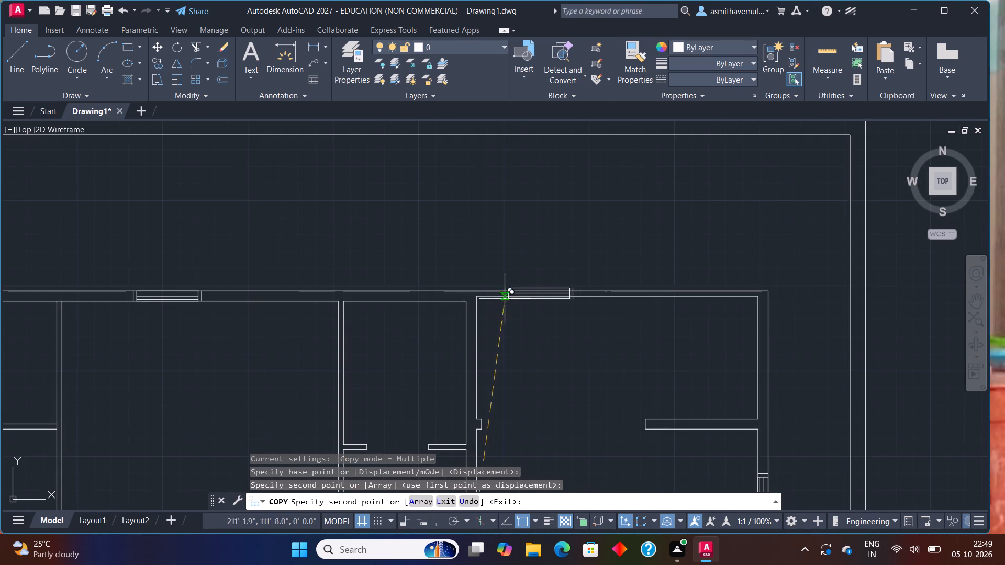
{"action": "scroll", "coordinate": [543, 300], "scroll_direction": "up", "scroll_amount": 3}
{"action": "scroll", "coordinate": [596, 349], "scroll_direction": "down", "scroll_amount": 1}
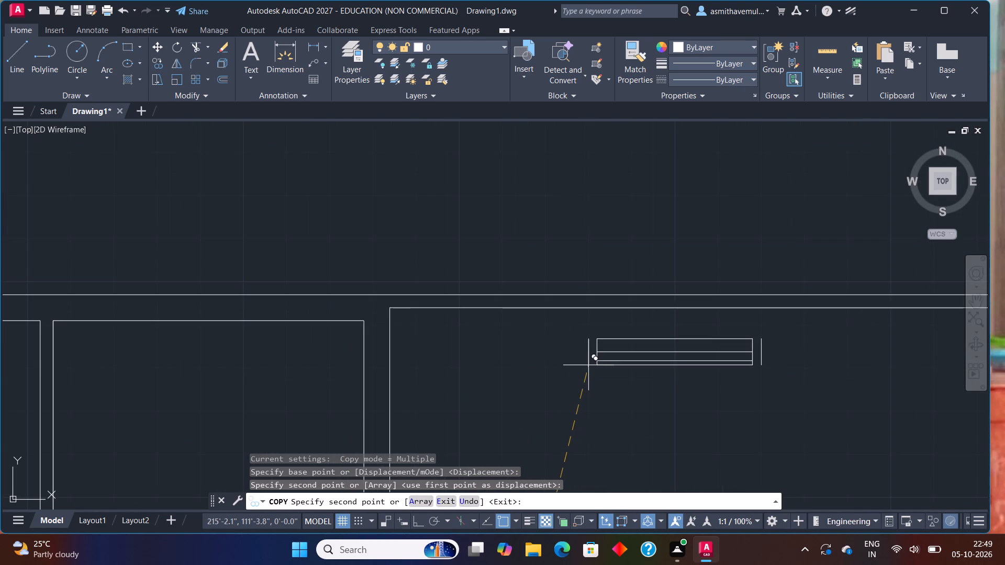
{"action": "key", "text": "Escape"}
Delete the spare horizontal window symbol in the open floor area east of the staircase.
{"action": "scroll", "coordinate": [591, 360], "scroll_direction": "down", "scroll_amount": 4}
{"action": "middle_click_drag", "start_coordinate": [598, 445], "coordinate": [598, 443]}
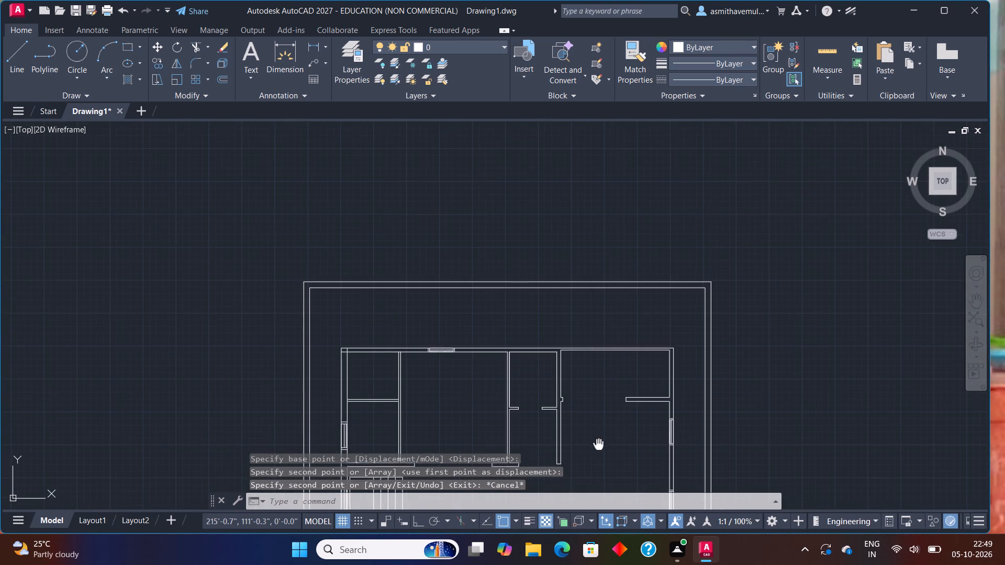
{"action": "middle_click_drag", "start_coordinate": [598, 443], "coordinate": [616, 375]}
{"action": "scroll", "coordinate": [572, 403], "scroll_direction": "down", "scroll_amount": 1}
{"action": "middle_click_drag", "start_coordinate": [545, 459], "coordinate": [564, 426]}
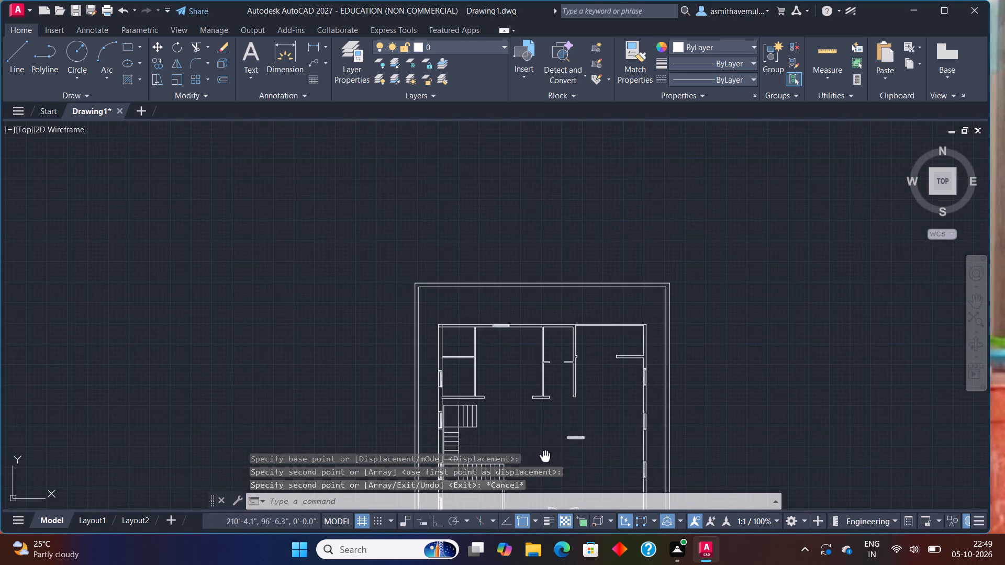
{"action": "middle_click_drag", "start_coordinate": [564, 426], "coordinate": [609, 353]}
{"action": "scroll", "coordinate": [613, 348], "scroll_direction": "up", "scroll_amount": 2}
{"action": "left_click_drag", "start_coordinate": [702, 289], "coordinate": [652, 282]}
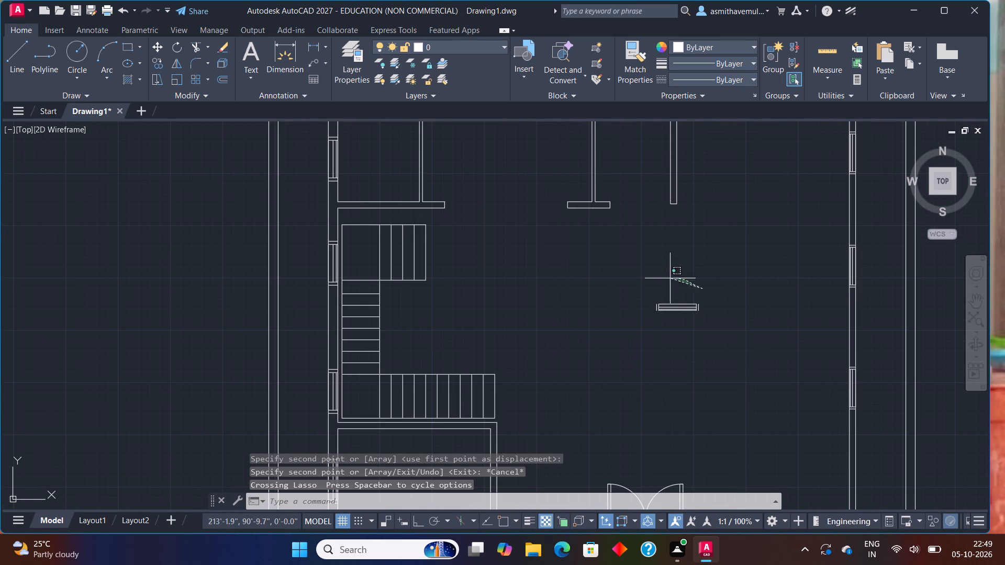
{"action": "left_click_drag", "start_coordinate": [652, 282], "coordinate": [735, 354]}
{"action": "key", "text": "Delete"}
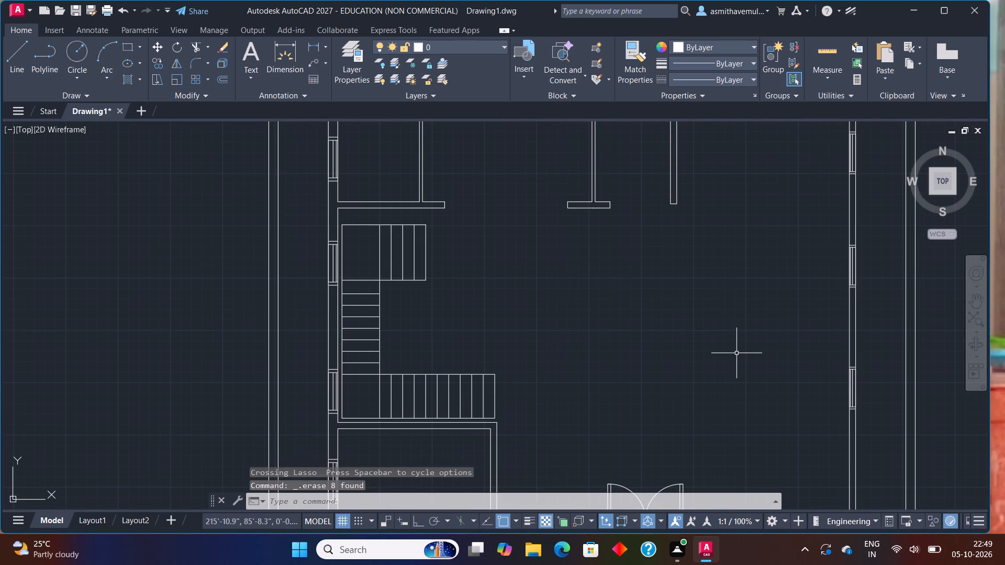
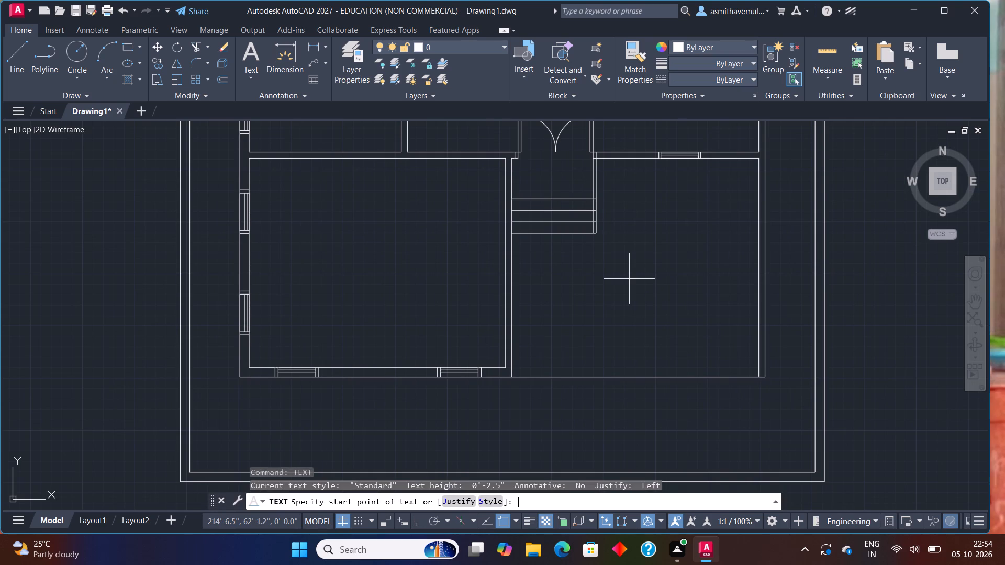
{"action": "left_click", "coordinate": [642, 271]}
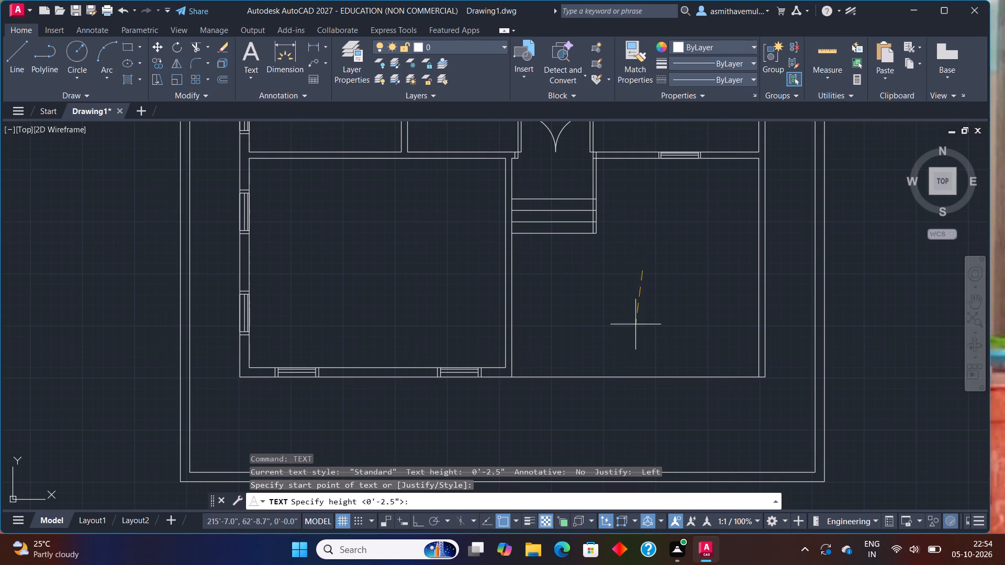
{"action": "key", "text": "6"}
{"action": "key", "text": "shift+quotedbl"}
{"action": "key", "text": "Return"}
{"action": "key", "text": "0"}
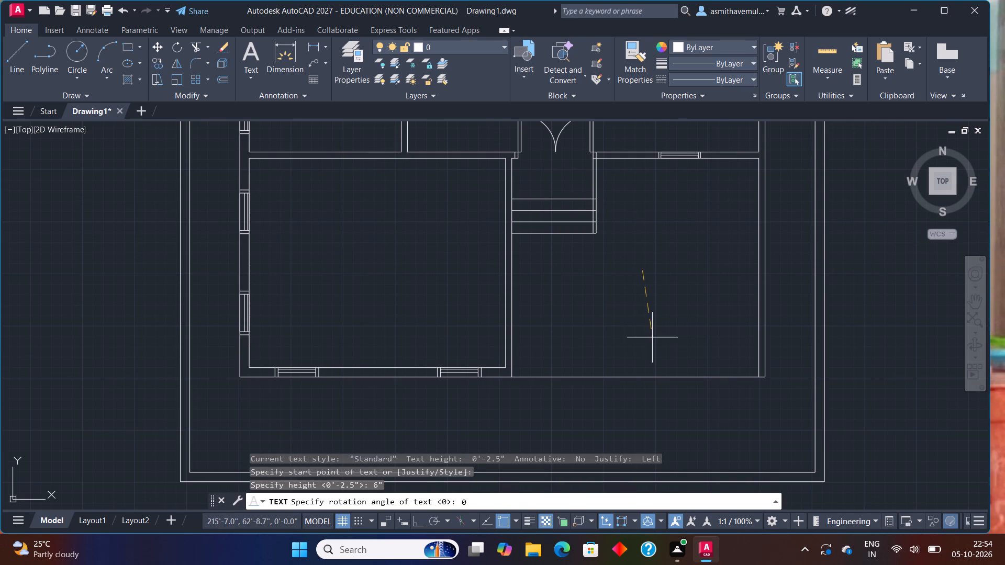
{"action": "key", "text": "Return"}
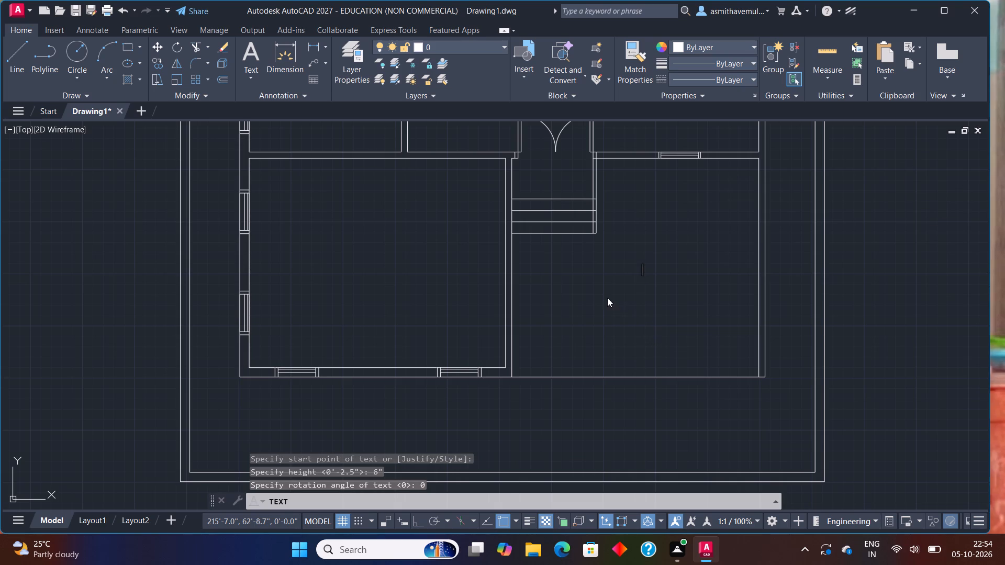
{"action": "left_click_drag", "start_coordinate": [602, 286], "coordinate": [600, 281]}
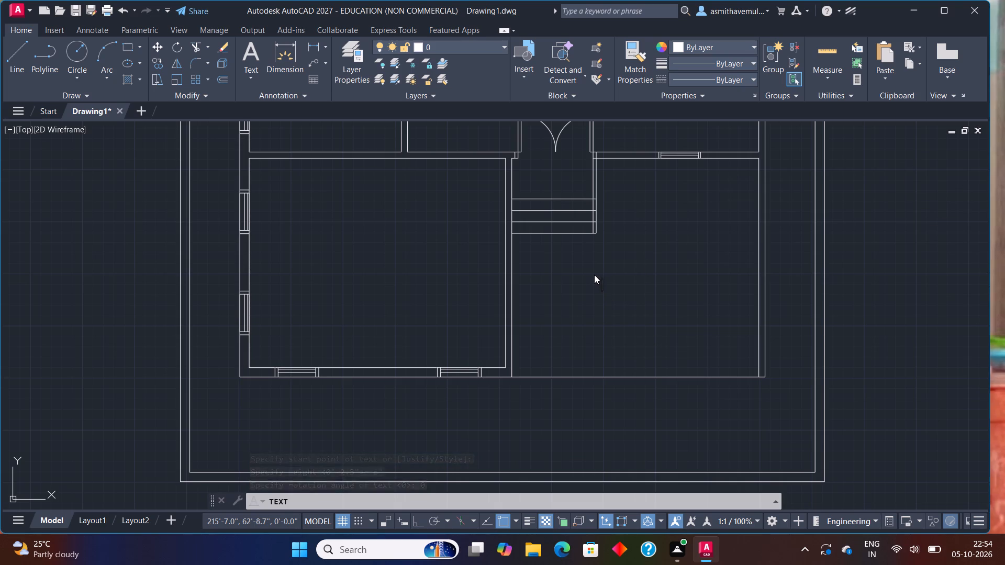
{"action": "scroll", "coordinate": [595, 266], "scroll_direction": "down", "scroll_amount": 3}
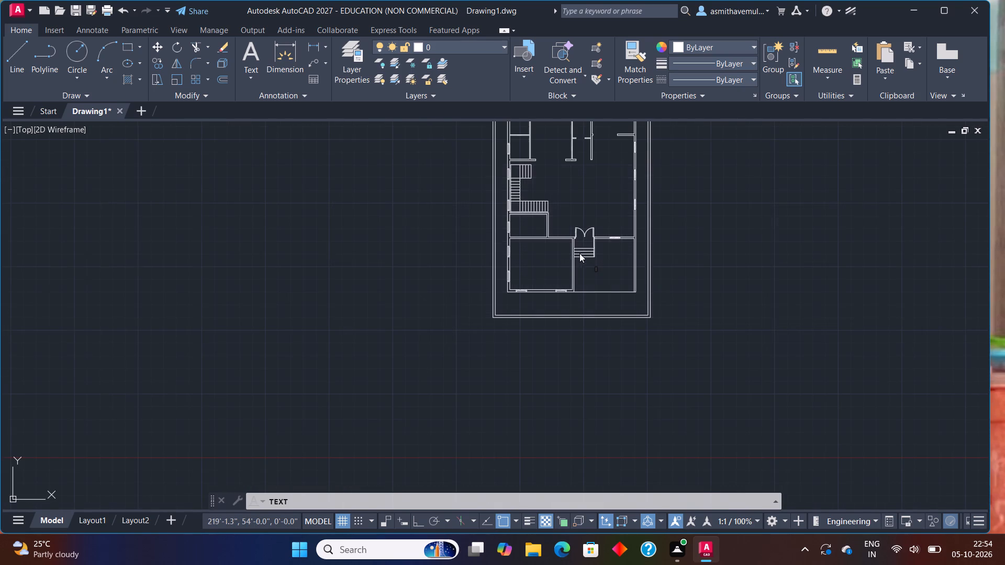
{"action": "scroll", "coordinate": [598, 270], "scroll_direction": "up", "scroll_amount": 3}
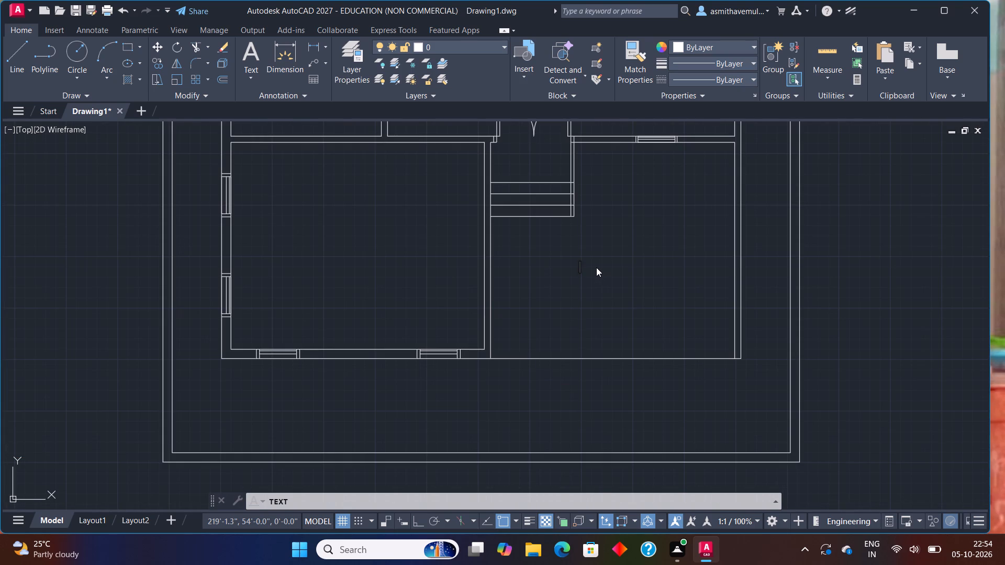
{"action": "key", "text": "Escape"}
Start a single-line text label in the open southeast area beside the entrance steps, with height 1' and rotation angle 0.
{"action": "type", "text": "TEXT"}
{"action": "key", "text": "Return"}
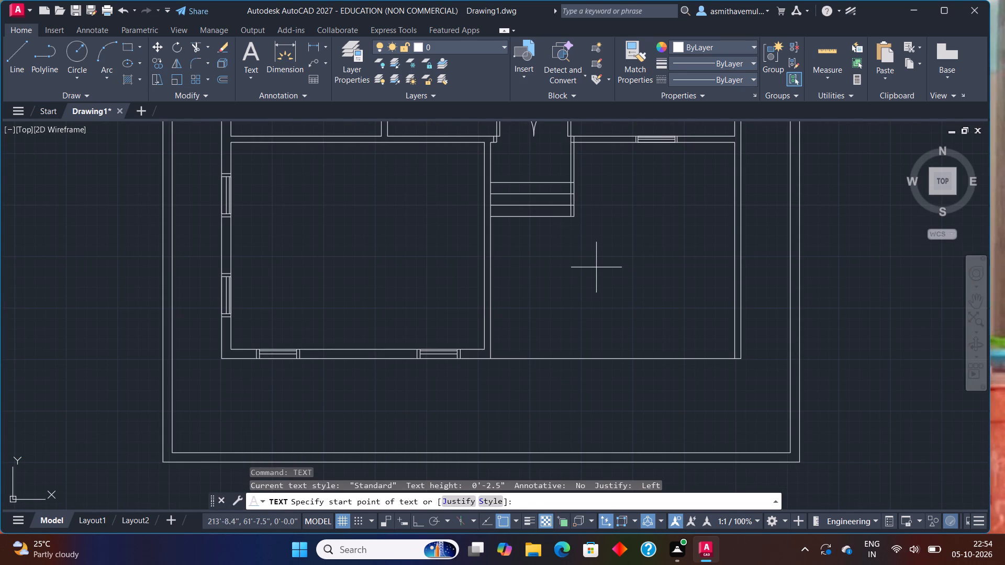
{"action": "left_click", "coordinate": [596, 253]}
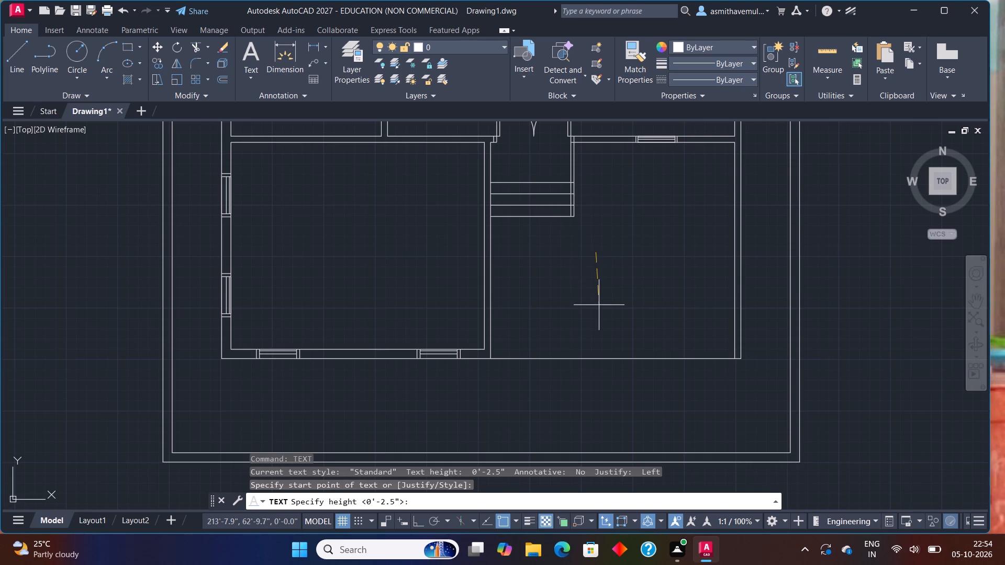
{"action": "type", "text": "1'"}
{"action": "key", "text": "Return"}
{"action": "key", "text": "0"}
{"action": "key", "text": "Return"}
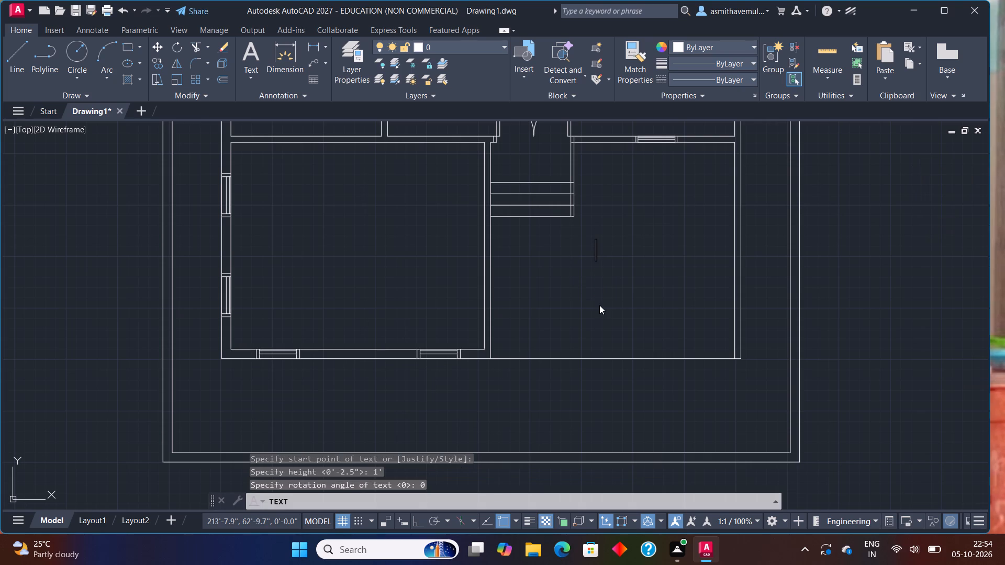
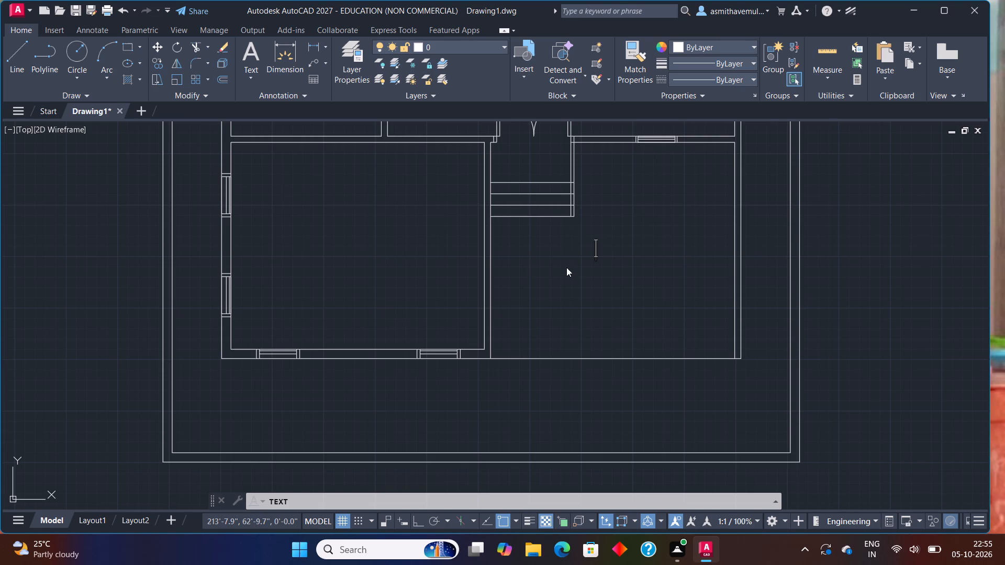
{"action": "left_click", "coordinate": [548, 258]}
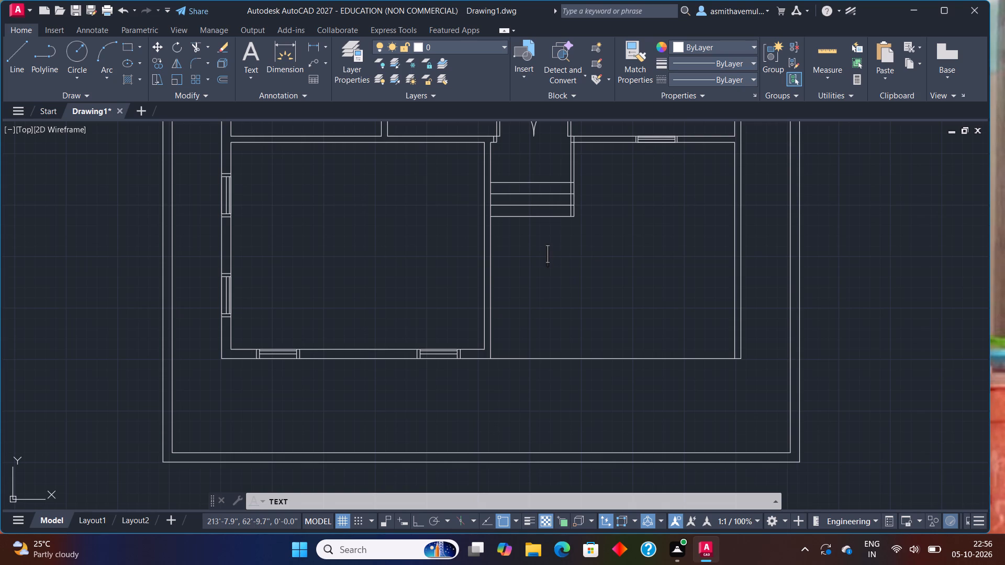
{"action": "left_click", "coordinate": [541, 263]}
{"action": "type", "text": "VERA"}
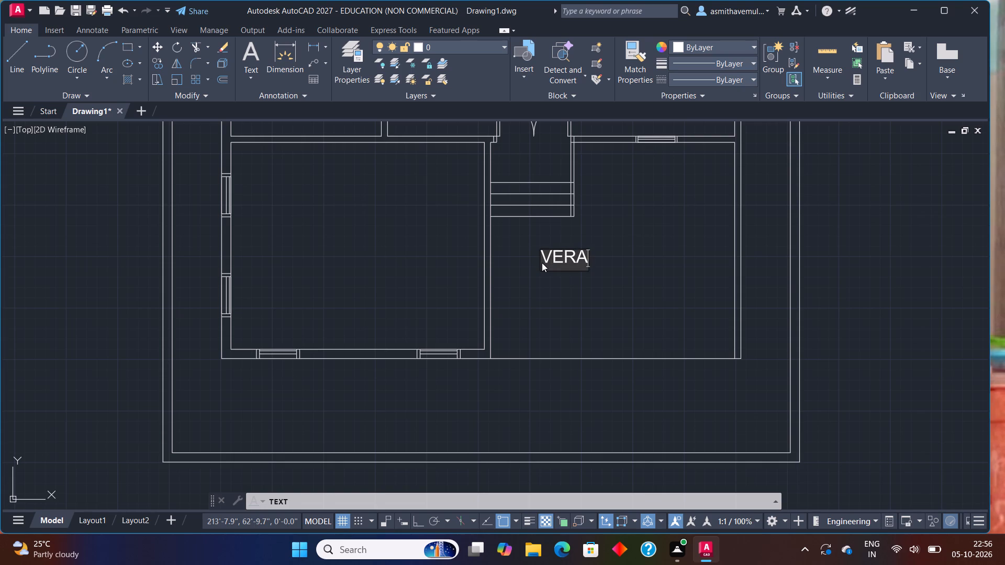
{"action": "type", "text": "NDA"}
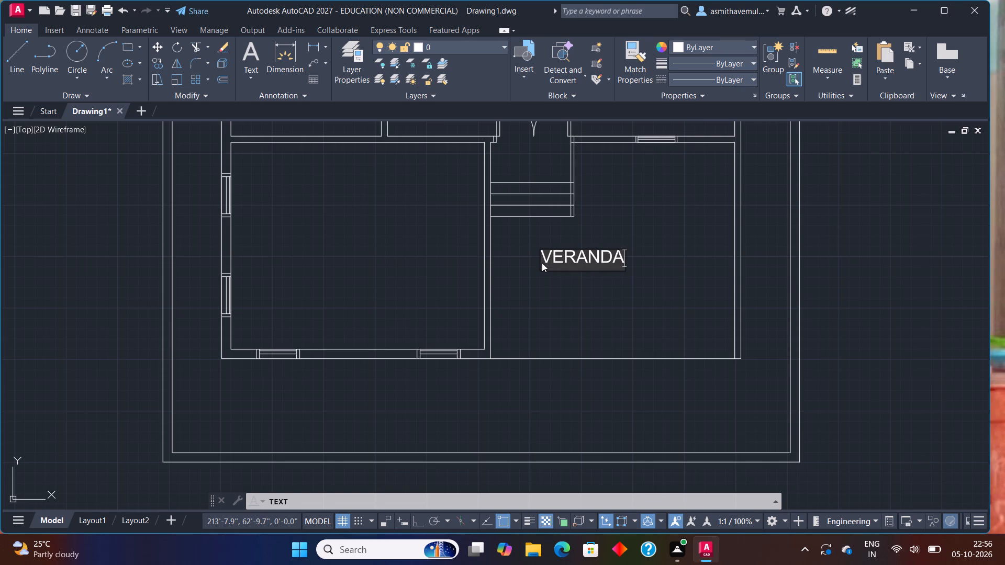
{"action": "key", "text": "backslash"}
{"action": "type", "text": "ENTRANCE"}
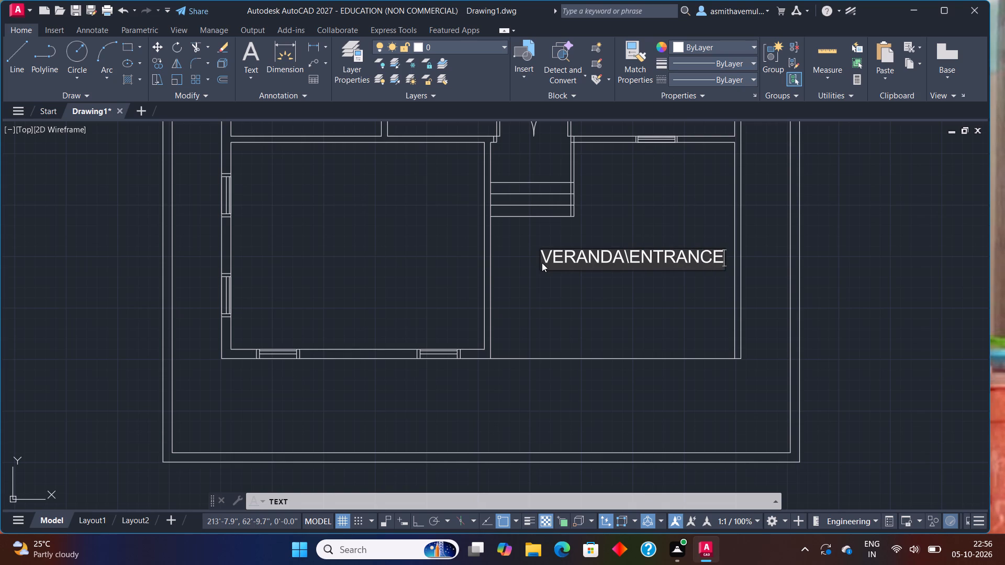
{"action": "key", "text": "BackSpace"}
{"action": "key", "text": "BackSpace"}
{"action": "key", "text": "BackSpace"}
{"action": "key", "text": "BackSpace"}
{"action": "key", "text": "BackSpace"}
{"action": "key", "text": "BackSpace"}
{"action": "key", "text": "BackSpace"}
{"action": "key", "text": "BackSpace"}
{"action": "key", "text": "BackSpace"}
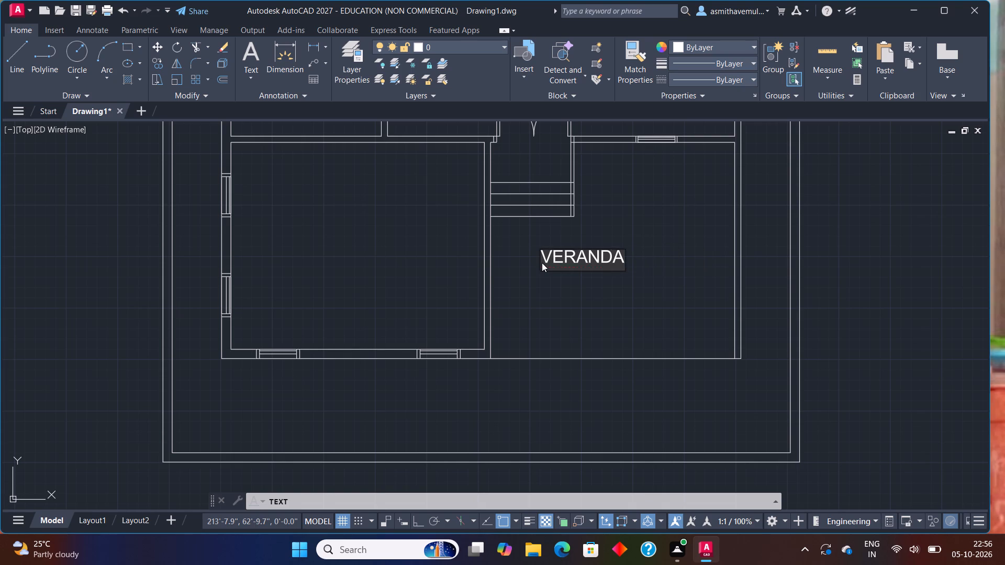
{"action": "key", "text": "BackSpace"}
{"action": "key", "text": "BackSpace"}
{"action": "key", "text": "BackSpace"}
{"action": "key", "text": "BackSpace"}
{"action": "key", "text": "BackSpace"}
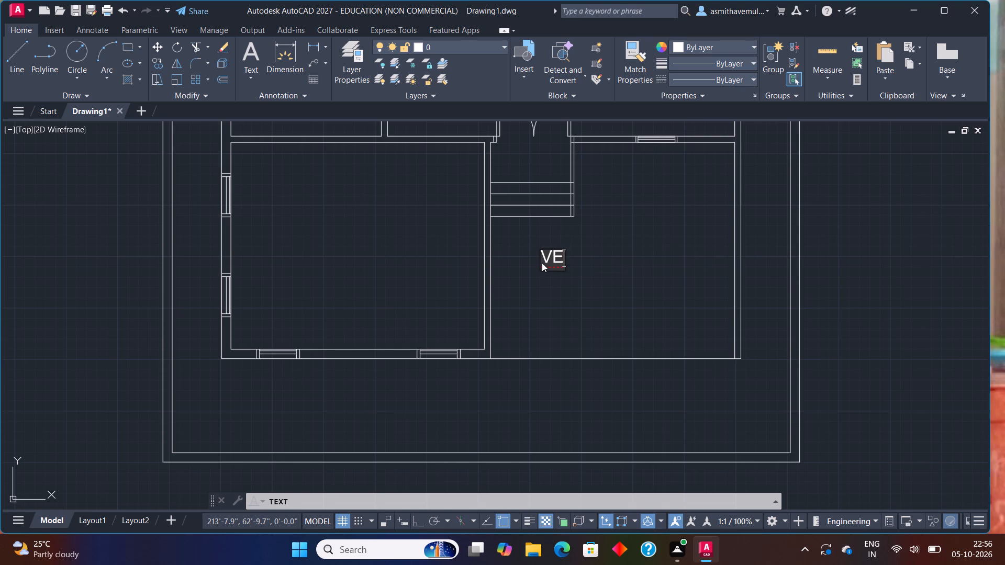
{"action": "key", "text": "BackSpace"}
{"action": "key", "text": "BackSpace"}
Label the open area below the entrance steps with VERANDA\ENTRANCE and the size 20'X17'6" on a second line.
{"action": "left_click", "coordinate": [524, 268]}
{"action": "type", "text": "VERANDA"}
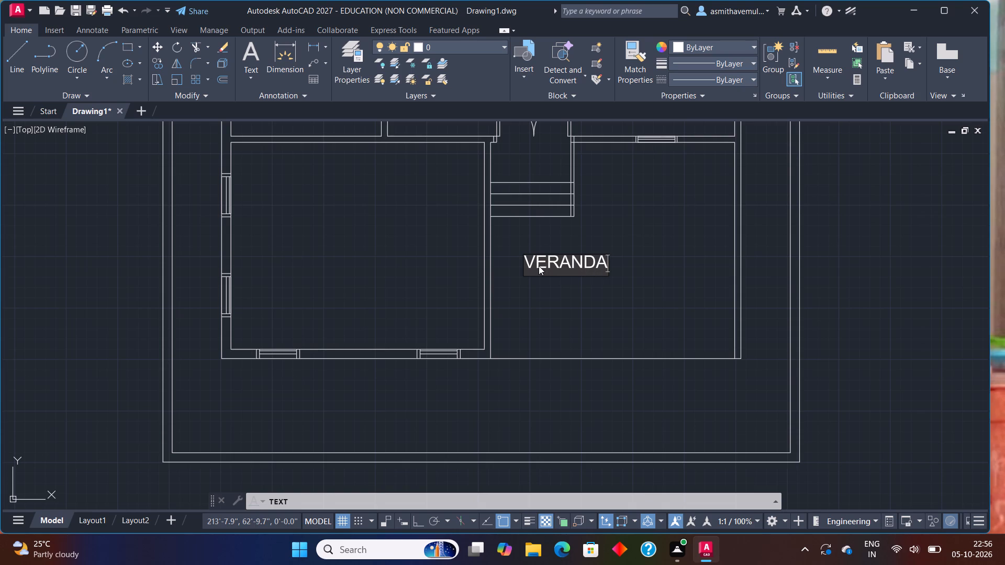
{"action": "key", "text": "backslash"}
{"action": "type", "text": "ENTRANCE"}
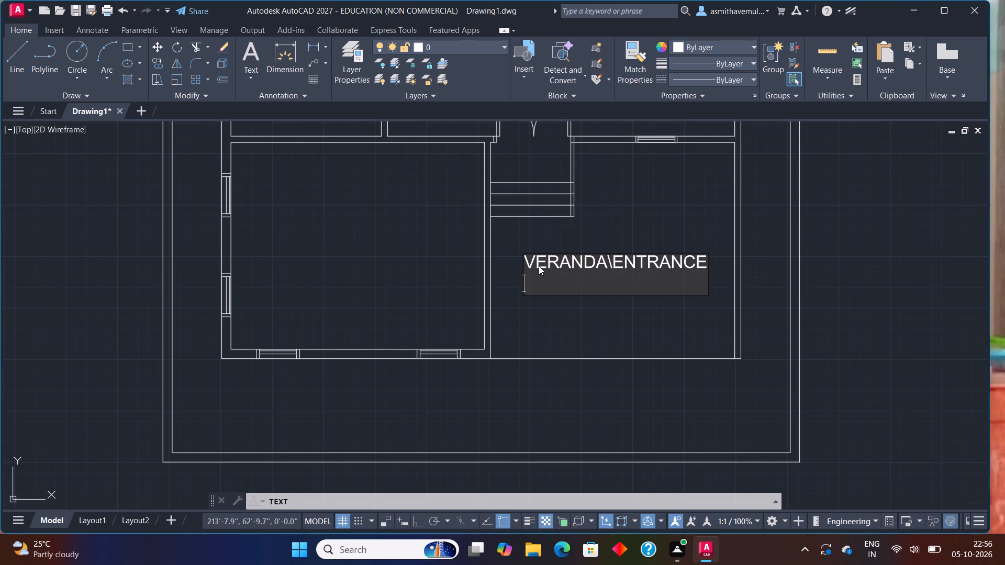
{"action": "key", "text": "Return"}
{"action": "type", "text": "20'X17'"}
{"action": "type", "text": "6\""}
Add a GUEST ROOM label inside the southwest room and start a second line beneath it.
{"action": "left_click", "coordinate": [299, 235]}
{"action": "left_click", "coordinate": [289, 230]}
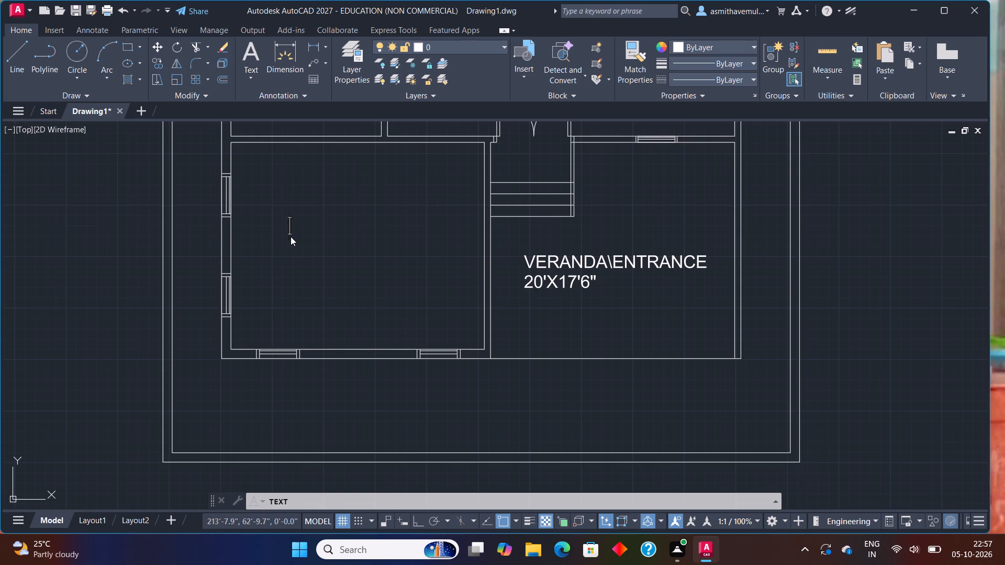
{"action": "type", "text": "GUEST V"}
{"action": "key", "text": "BackSpace"}
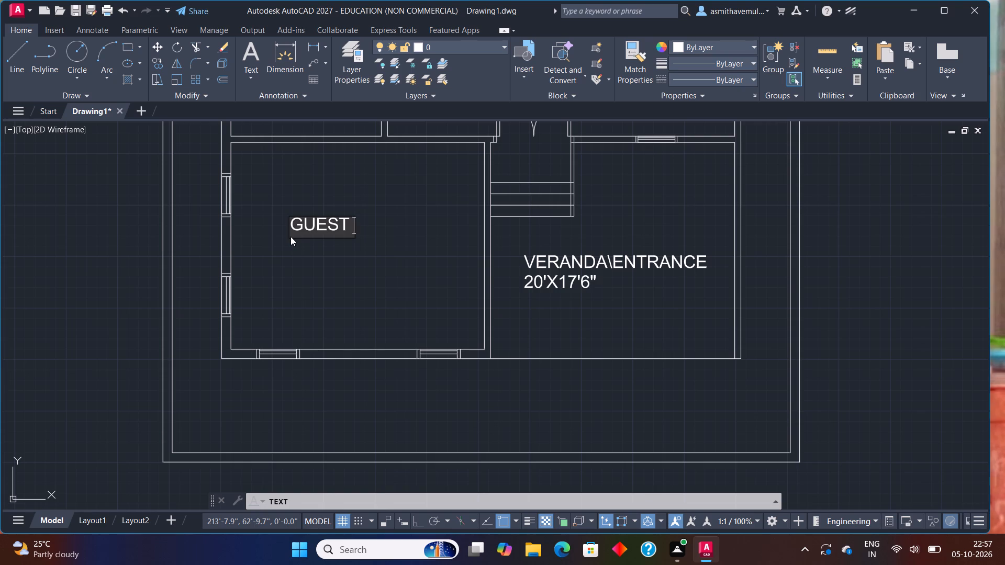
{"action": "type", "text": "ROOM"}
{"action": "key", "text": "Return"}
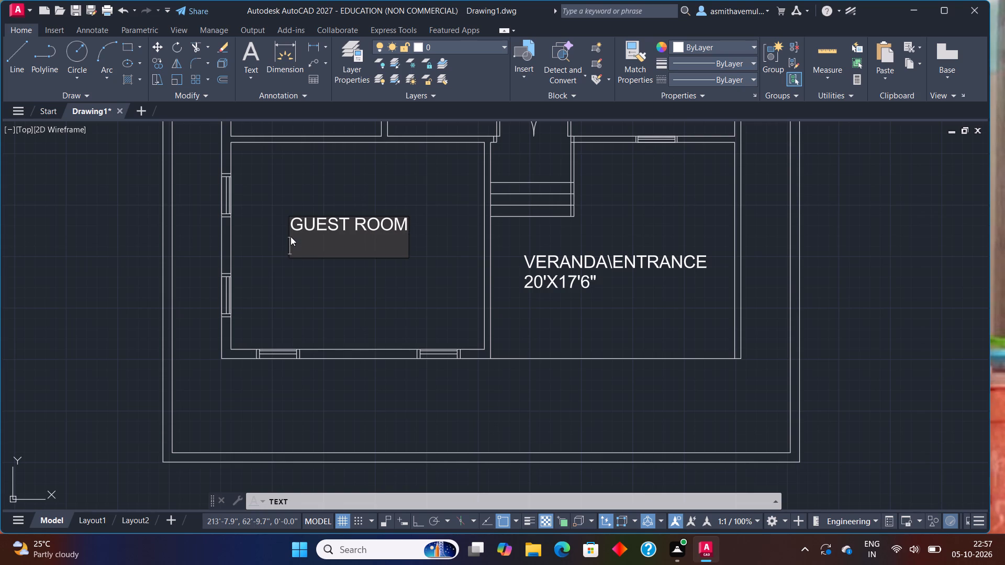
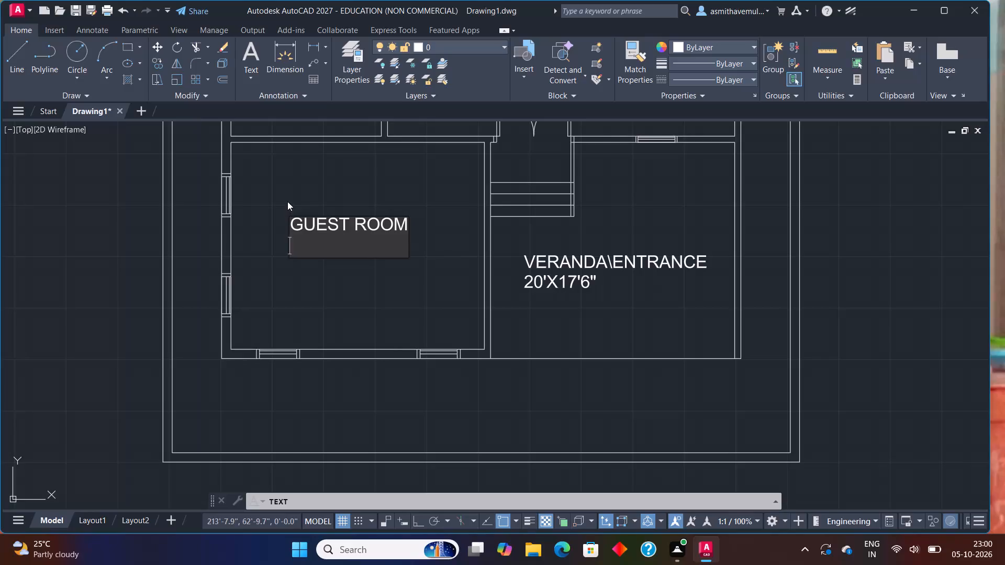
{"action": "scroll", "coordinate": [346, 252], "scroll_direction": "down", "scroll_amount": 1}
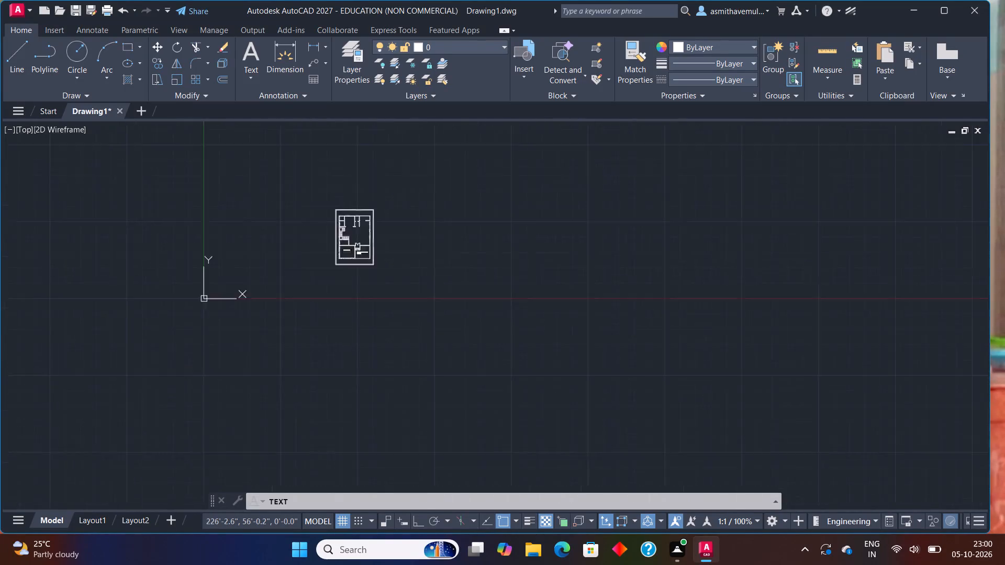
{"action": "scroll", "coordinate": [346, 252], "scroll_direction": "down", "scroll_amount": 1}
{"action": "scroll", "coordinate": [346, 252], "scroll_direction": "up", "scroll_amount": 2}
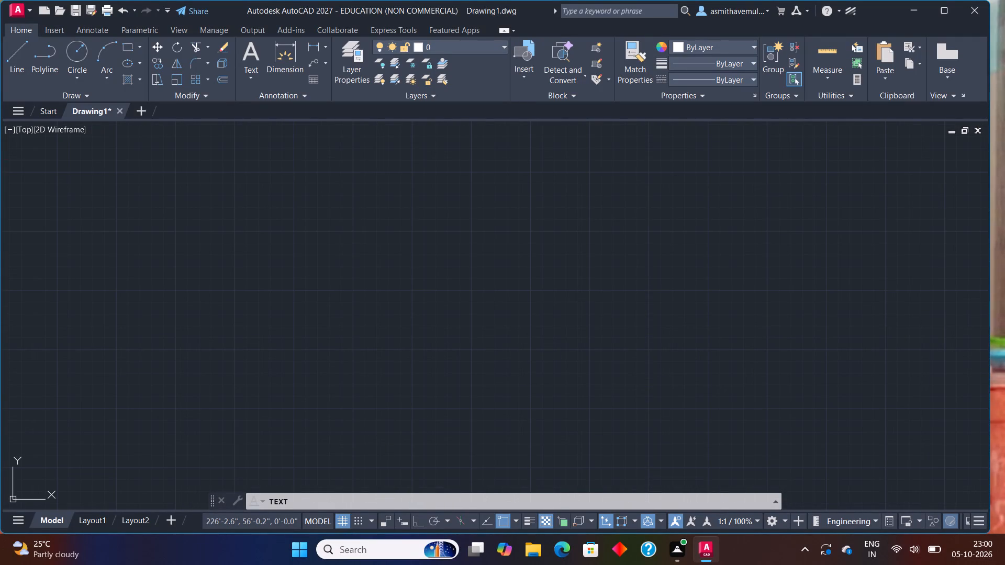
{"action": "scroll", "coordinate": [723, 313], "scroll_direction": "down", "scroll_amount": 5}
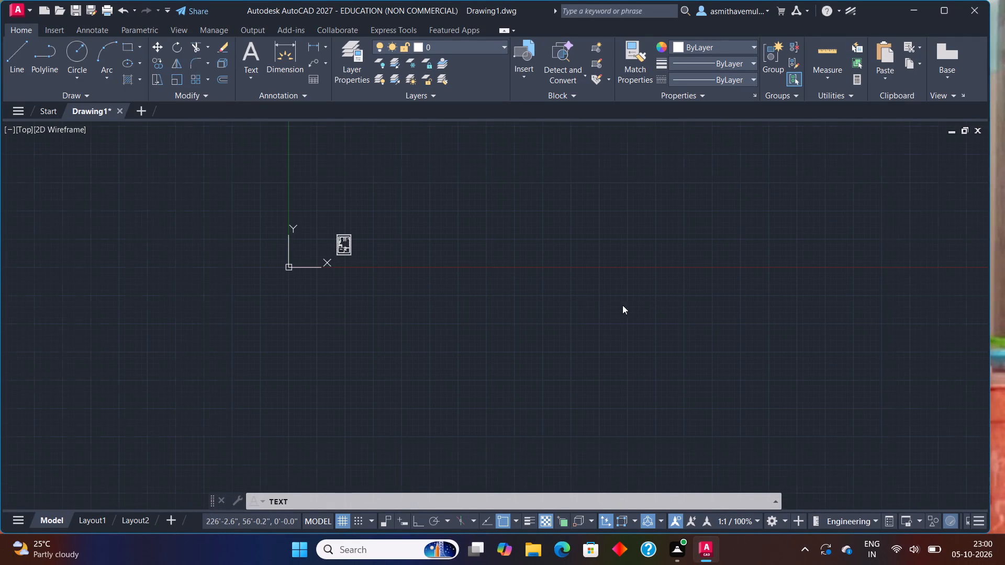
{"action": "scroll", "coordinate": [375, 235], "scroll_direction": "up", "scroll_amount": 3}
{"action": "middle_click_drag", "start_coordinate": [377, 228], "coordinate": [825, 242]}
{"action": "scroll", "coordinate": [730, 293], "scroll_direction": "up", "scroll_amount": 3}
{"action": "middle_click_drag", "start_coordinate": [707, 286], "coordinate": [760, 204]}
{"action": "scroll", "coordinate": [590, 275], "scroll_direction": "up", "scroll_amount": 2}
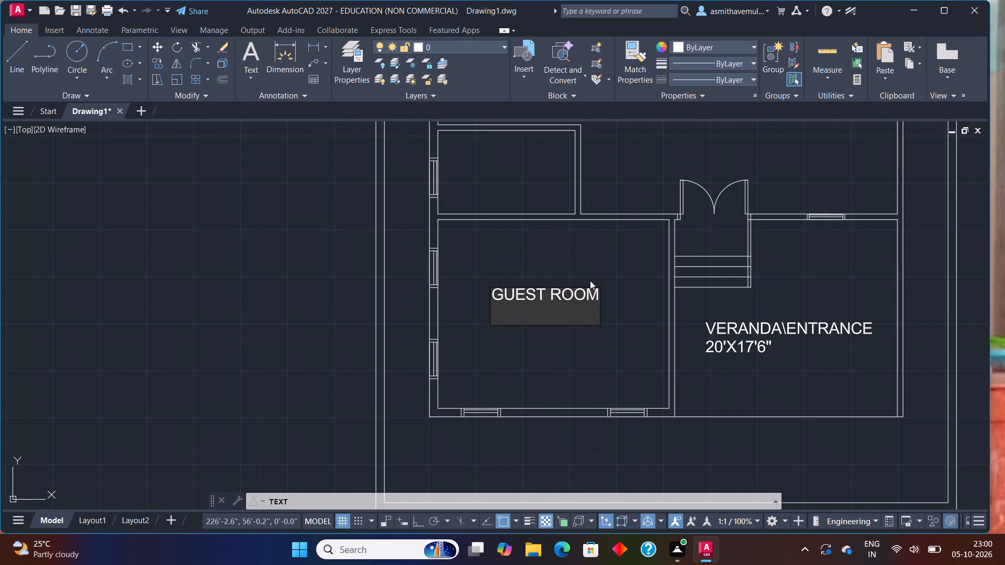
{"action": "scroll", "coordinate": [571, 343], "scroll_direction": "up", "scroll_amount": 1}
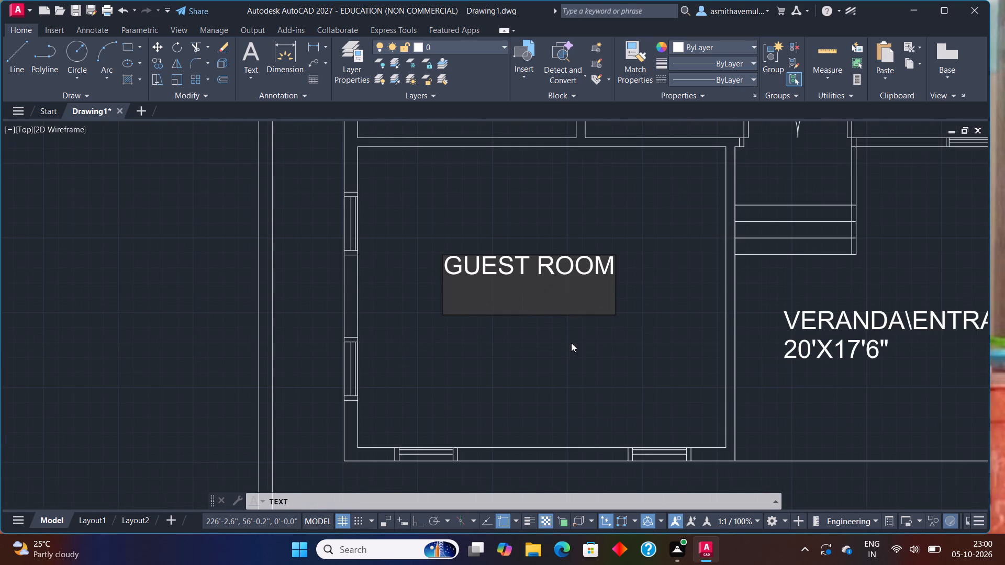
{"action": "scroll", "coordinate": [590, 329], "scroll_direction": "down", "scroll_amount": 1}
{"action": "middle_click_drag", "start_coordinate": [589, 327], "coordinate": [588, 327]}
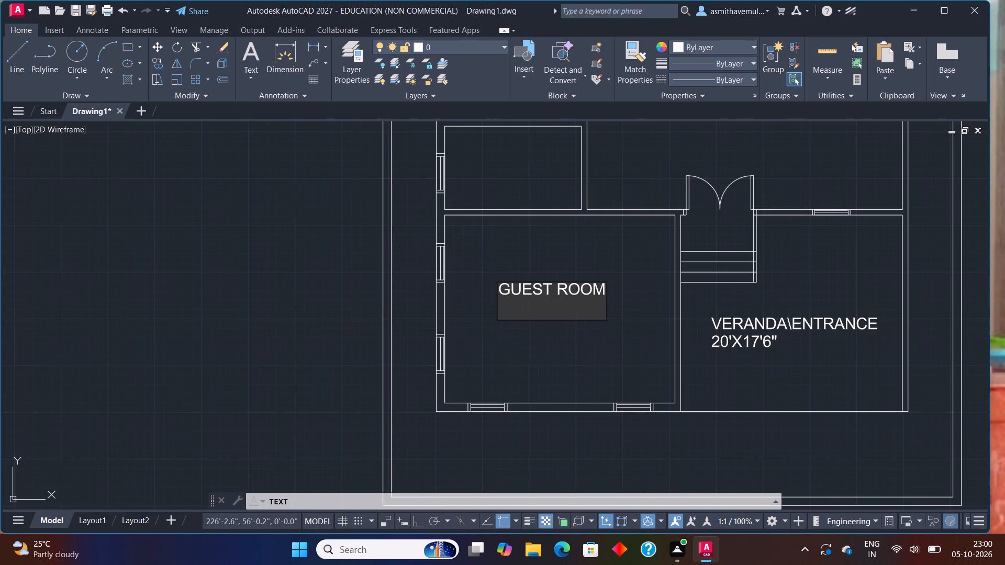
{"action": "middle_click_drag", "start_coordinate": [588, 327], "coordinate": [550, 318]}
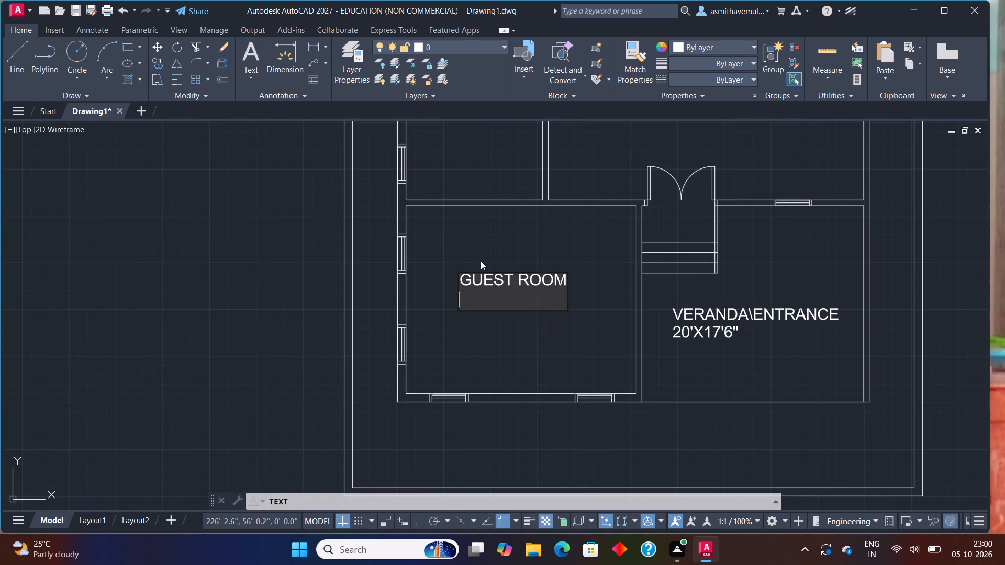
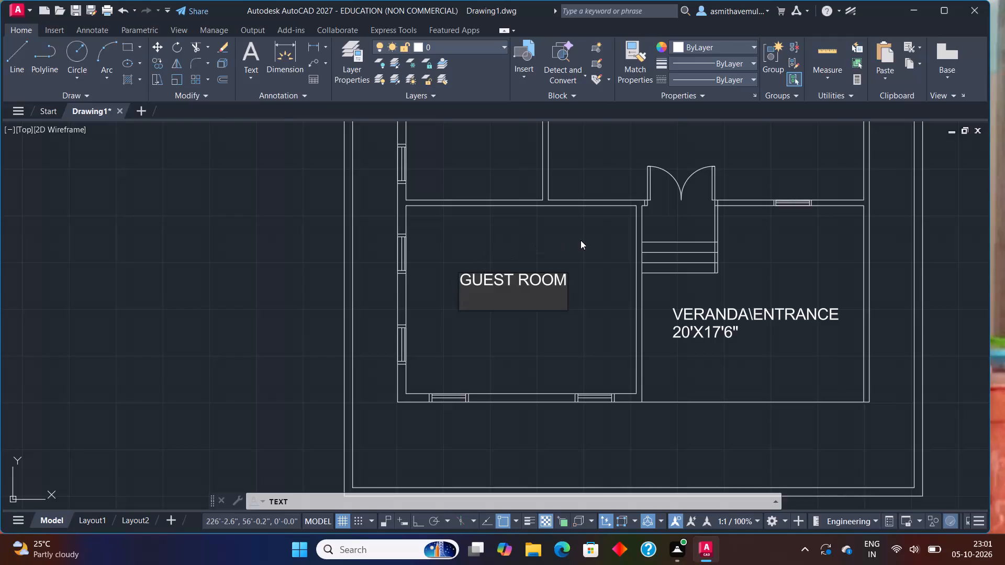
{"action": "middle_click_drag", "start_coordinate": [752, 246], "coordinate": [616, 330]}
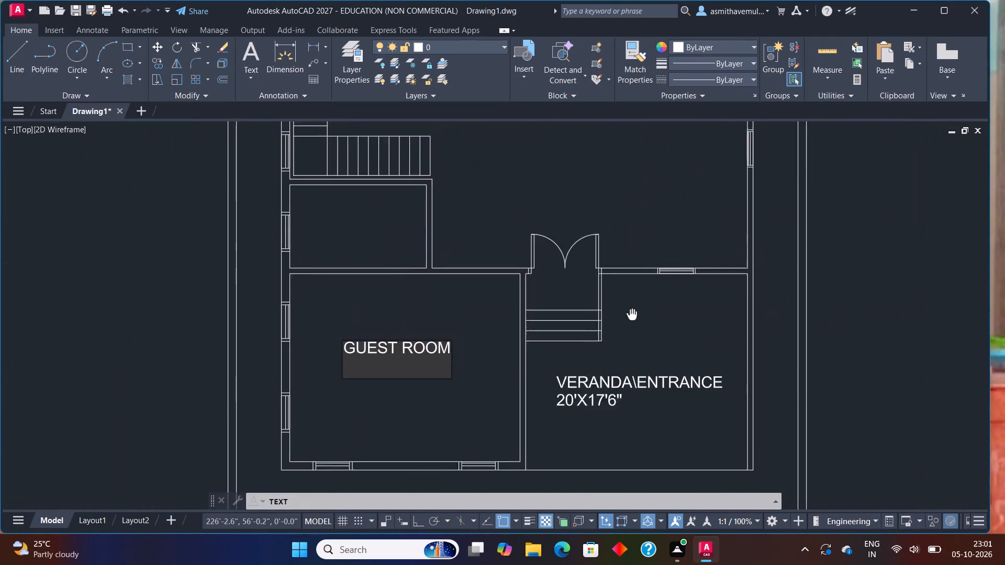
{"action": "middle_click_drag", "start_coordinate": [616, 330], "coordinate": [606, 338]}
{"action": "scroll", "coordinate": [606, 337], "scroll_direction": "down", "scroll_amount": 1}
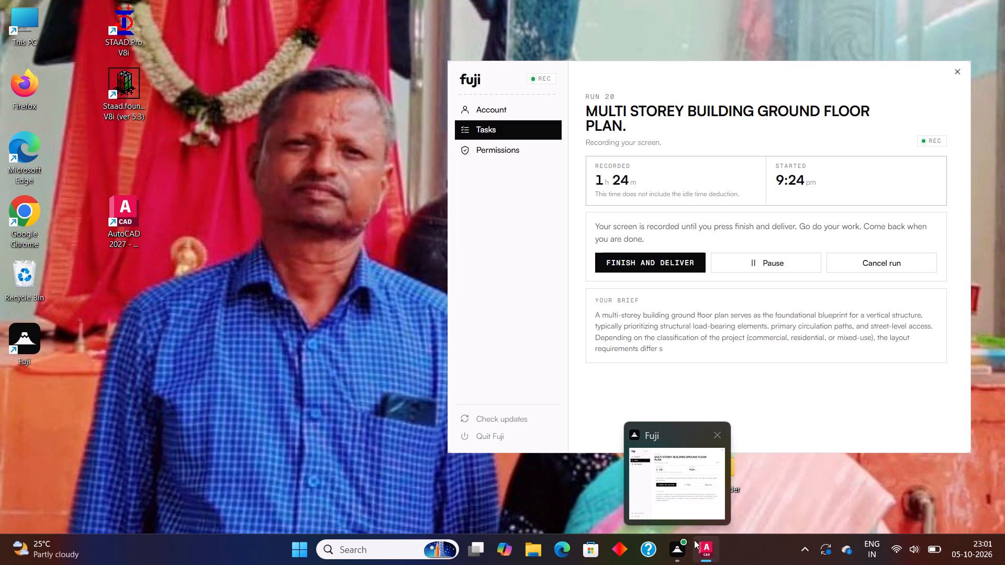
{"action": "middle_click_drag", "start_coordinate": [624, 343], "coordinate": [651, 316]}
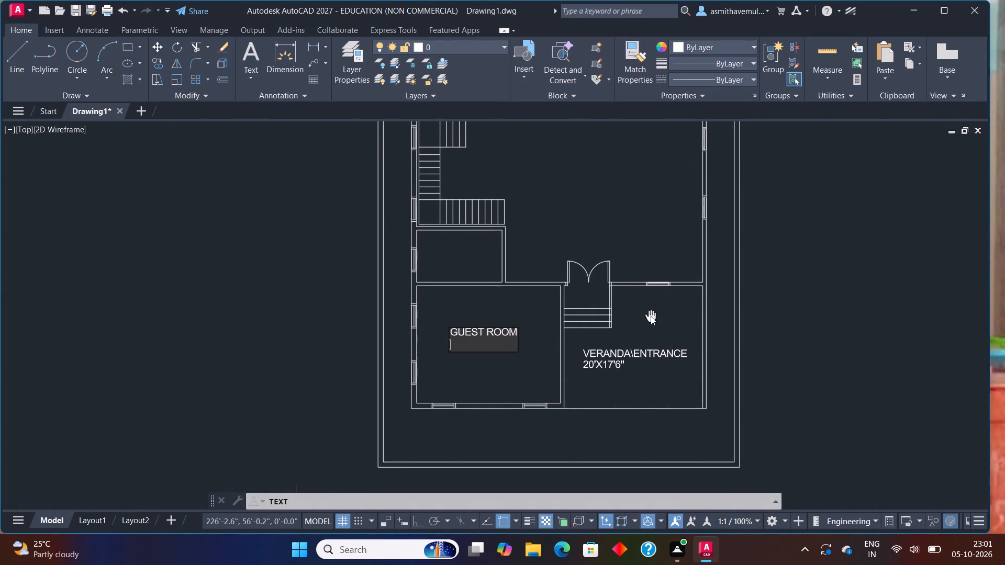
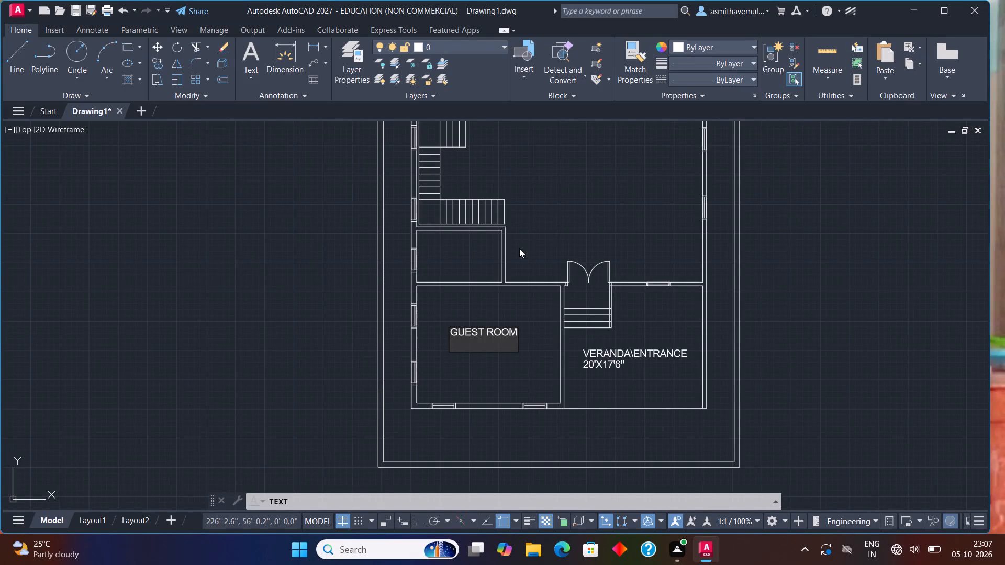
Finish the text entry for the GUEST ROOM label in the room beside the veranda and exit the Text command.
{"action": "left_click", "coordinate": [570, 196]}
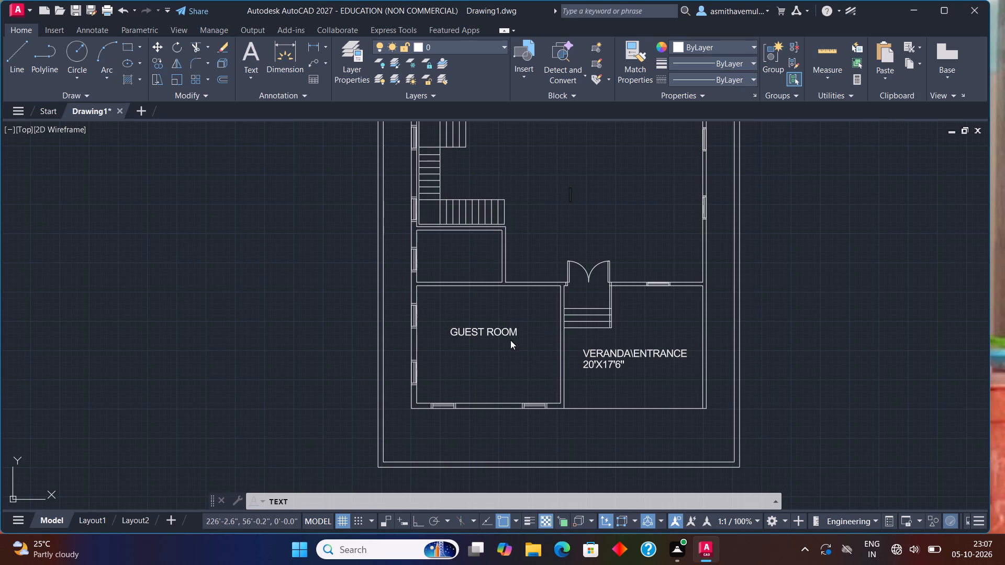
{"action": "left_click", "coordinate": [526, 332]}
{"action": "middle_click_drag", "start_coordinate": [525, 210], "coordinate": [450, 277]}
{"action": "scroll", "coordinate": [454, 275], "scroll_direction": "down", "scroll_amount": 1}
{"action": "middle_click_drag", "start_coordinate": [455, 272], "coordinate": [504, 167]}
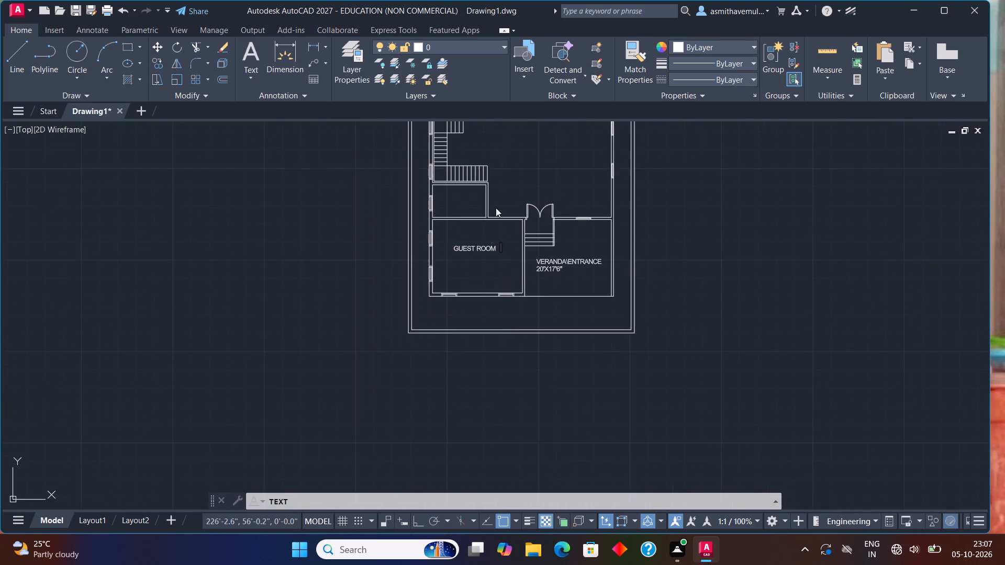
{"action": "scroll", "coordinate": [486, 239], "scroll_direction": "up", "scroll_amount": 2}
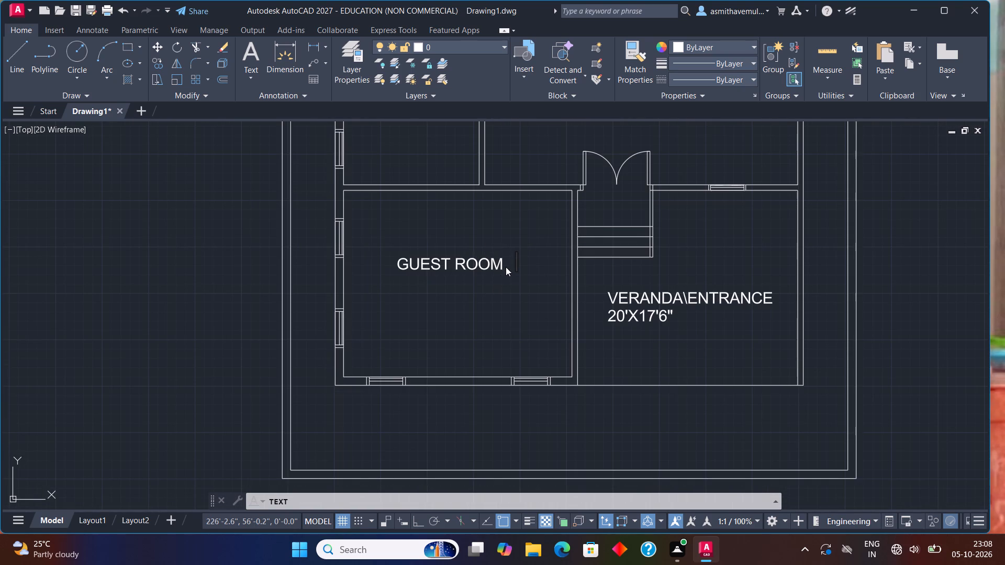
{"action": "left_click", "coordinate": [506, 266]}
{"action": "key", "text": "Return"}
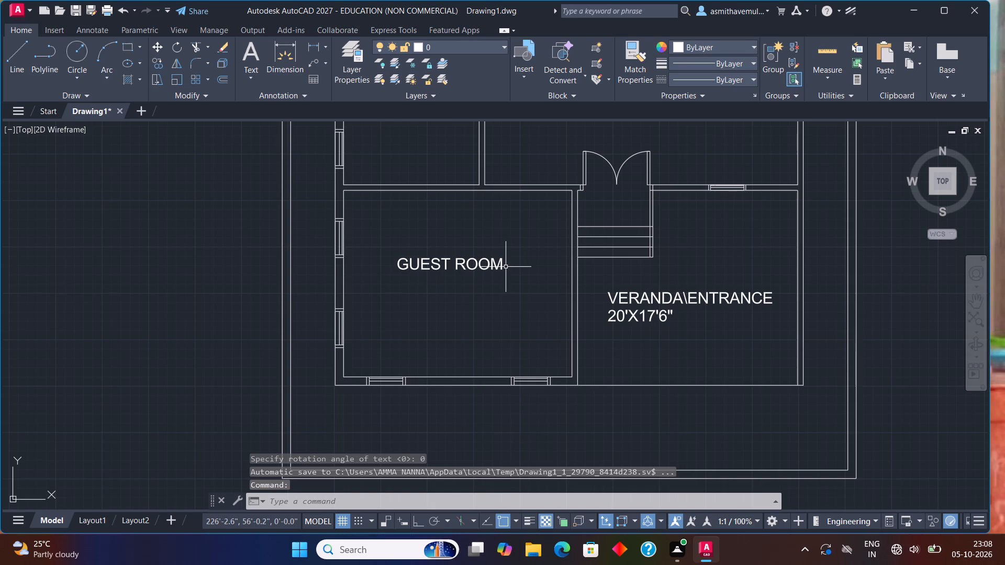
Delete the GUEST ROOM label from the room beside the veranda.
{"action": "scroll", "coordinate": [515, 323], "scroll_direction": "down", "scroll_amount": 1}
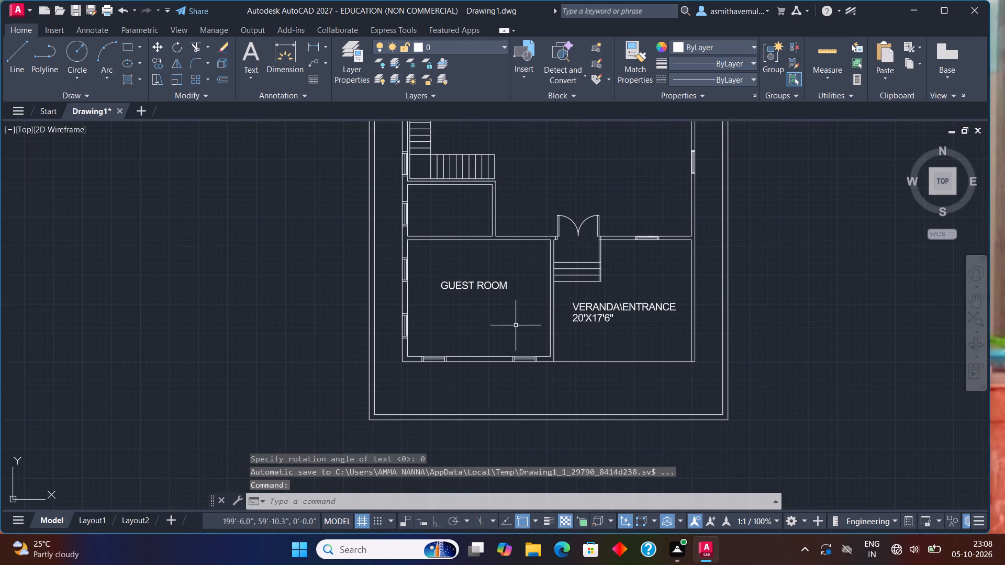
{"action": "left_click_drag", "start_coordinate": [517, 301], "coordinate": [448, 280]}
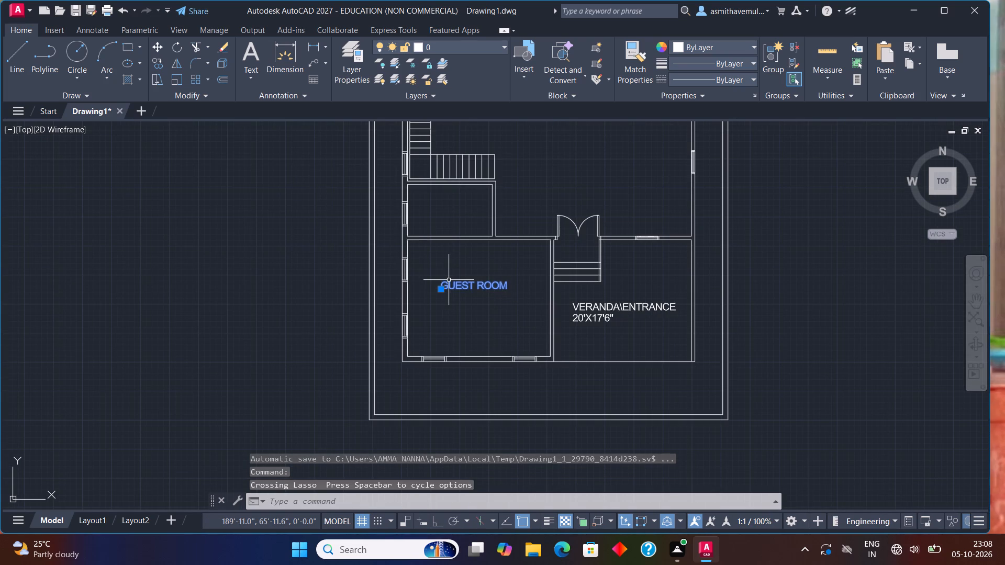
{"action": "key", "text": "BackSpace"}
{"action": "key", "text": "Delete"}
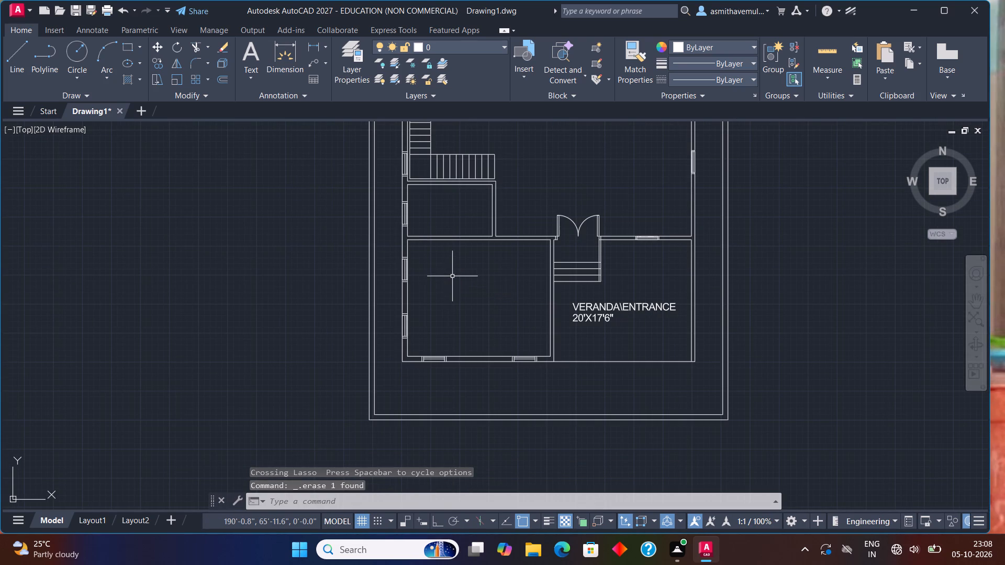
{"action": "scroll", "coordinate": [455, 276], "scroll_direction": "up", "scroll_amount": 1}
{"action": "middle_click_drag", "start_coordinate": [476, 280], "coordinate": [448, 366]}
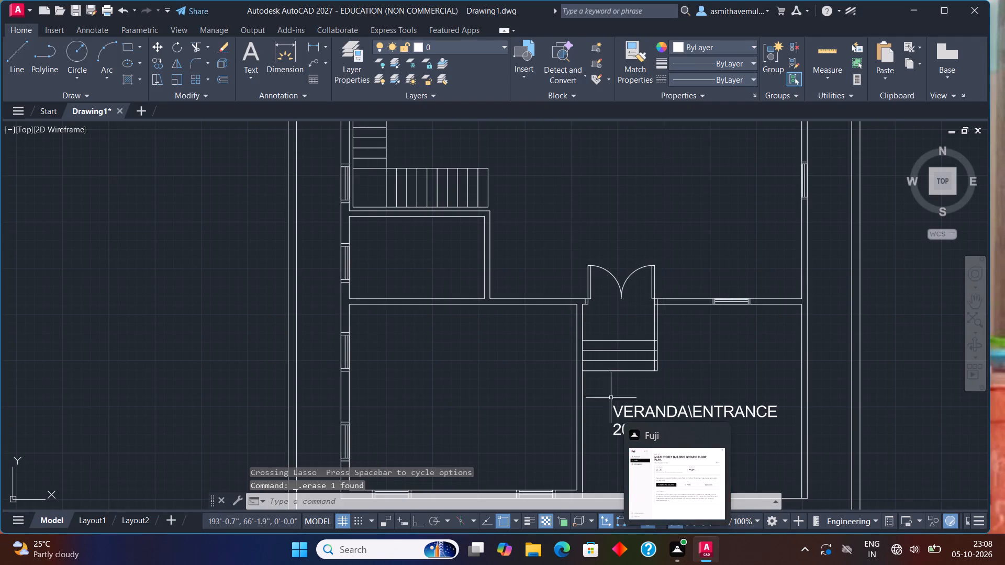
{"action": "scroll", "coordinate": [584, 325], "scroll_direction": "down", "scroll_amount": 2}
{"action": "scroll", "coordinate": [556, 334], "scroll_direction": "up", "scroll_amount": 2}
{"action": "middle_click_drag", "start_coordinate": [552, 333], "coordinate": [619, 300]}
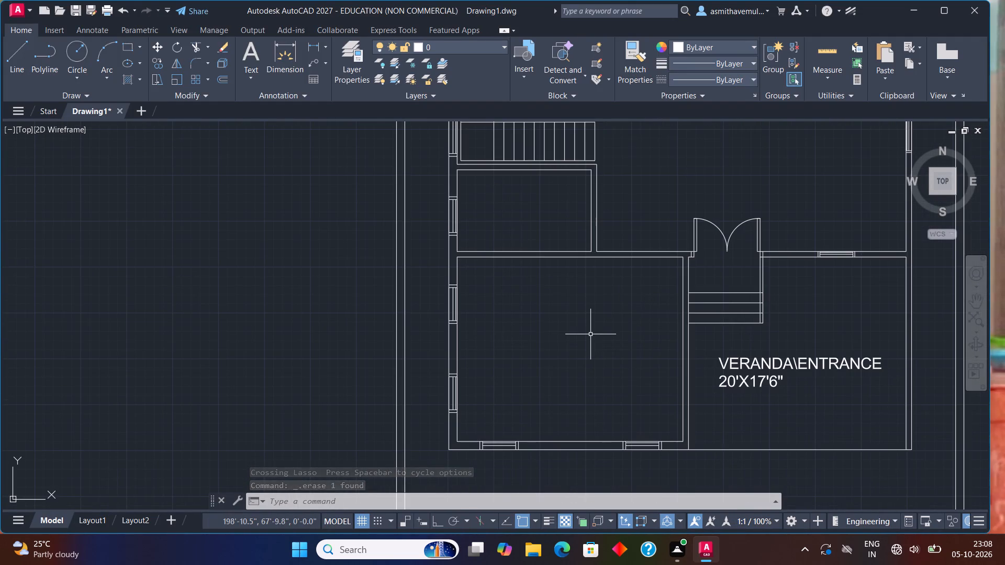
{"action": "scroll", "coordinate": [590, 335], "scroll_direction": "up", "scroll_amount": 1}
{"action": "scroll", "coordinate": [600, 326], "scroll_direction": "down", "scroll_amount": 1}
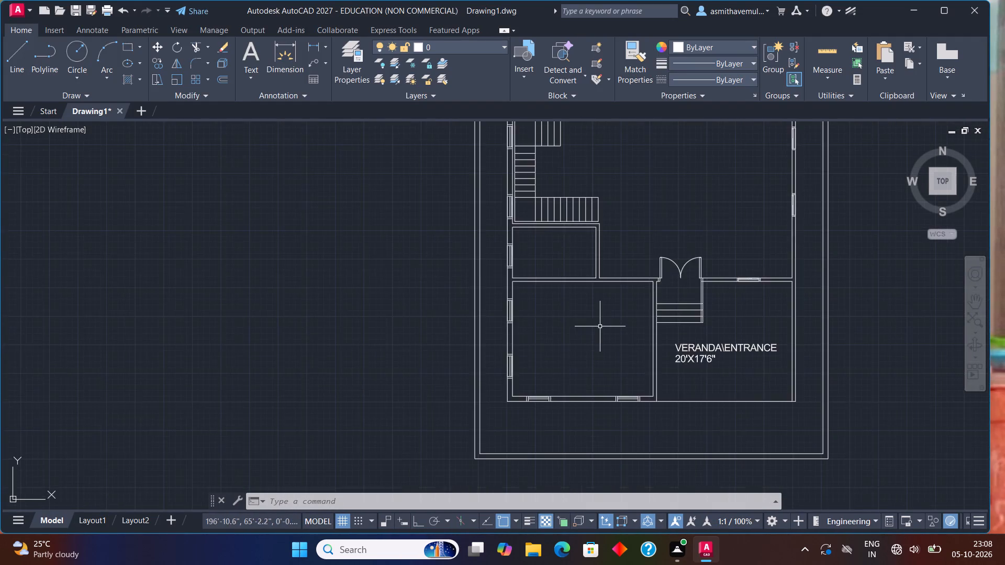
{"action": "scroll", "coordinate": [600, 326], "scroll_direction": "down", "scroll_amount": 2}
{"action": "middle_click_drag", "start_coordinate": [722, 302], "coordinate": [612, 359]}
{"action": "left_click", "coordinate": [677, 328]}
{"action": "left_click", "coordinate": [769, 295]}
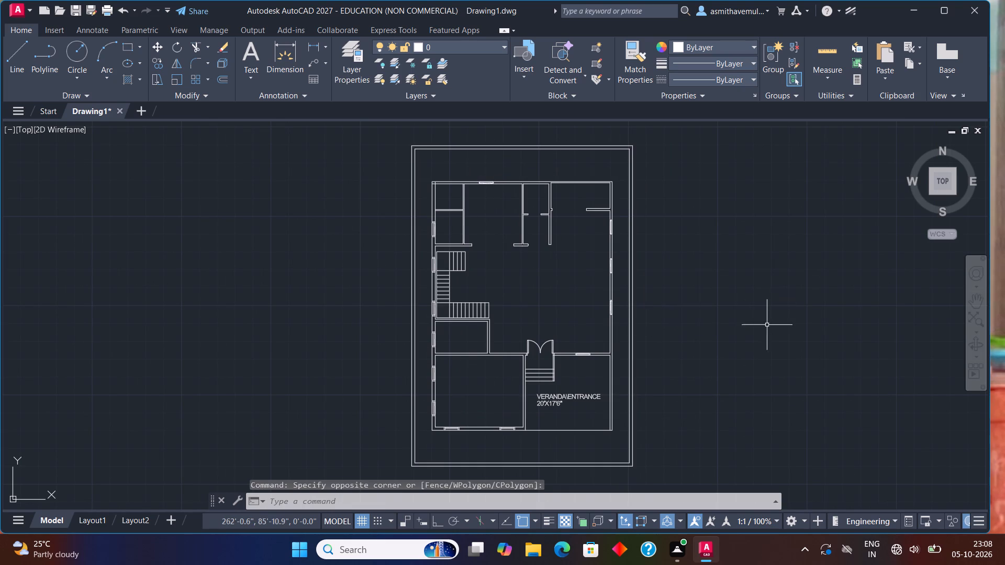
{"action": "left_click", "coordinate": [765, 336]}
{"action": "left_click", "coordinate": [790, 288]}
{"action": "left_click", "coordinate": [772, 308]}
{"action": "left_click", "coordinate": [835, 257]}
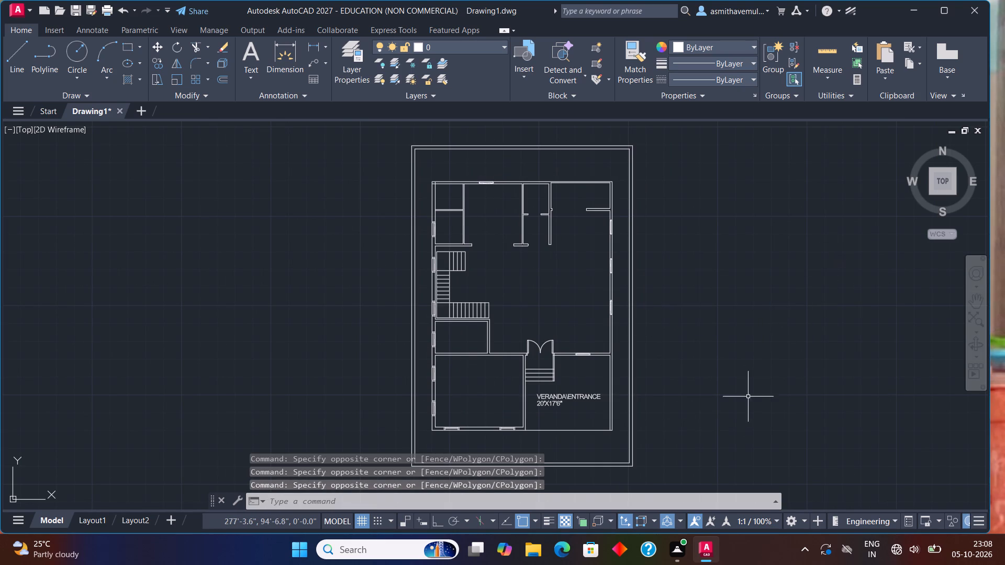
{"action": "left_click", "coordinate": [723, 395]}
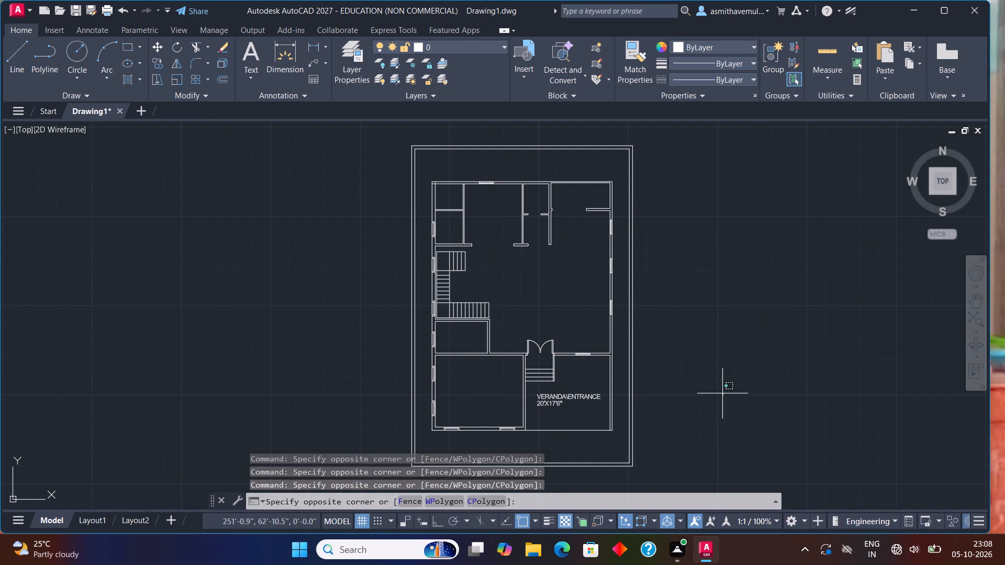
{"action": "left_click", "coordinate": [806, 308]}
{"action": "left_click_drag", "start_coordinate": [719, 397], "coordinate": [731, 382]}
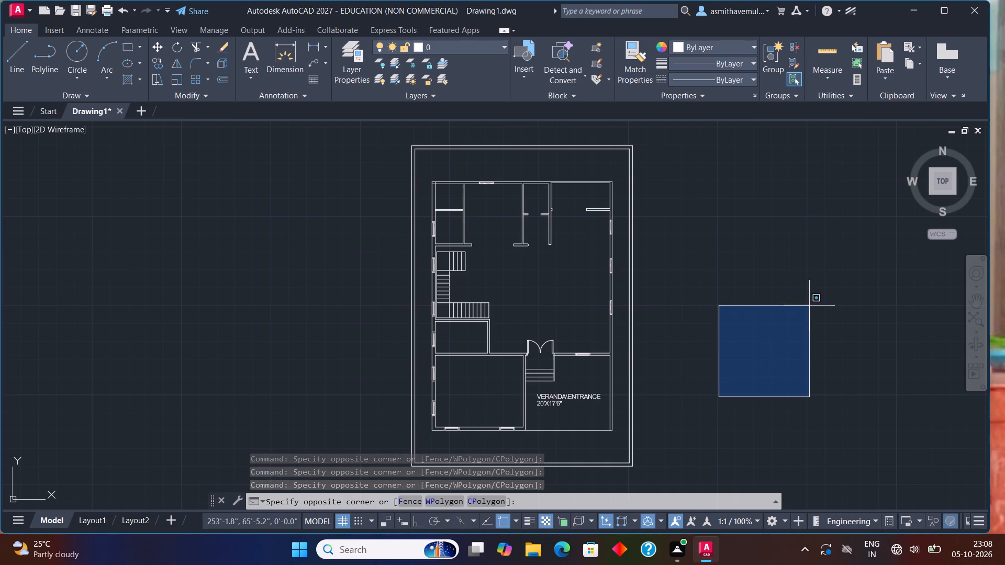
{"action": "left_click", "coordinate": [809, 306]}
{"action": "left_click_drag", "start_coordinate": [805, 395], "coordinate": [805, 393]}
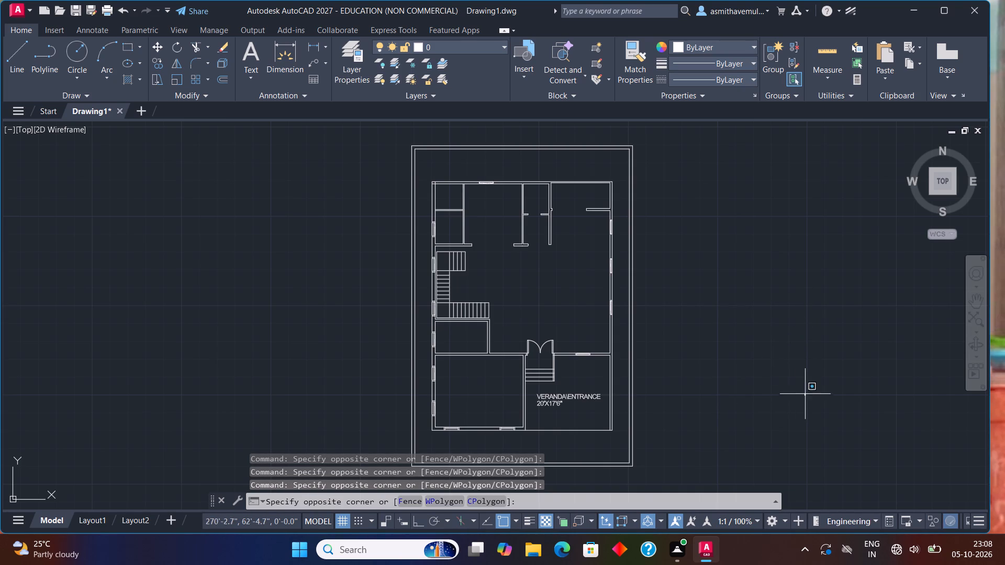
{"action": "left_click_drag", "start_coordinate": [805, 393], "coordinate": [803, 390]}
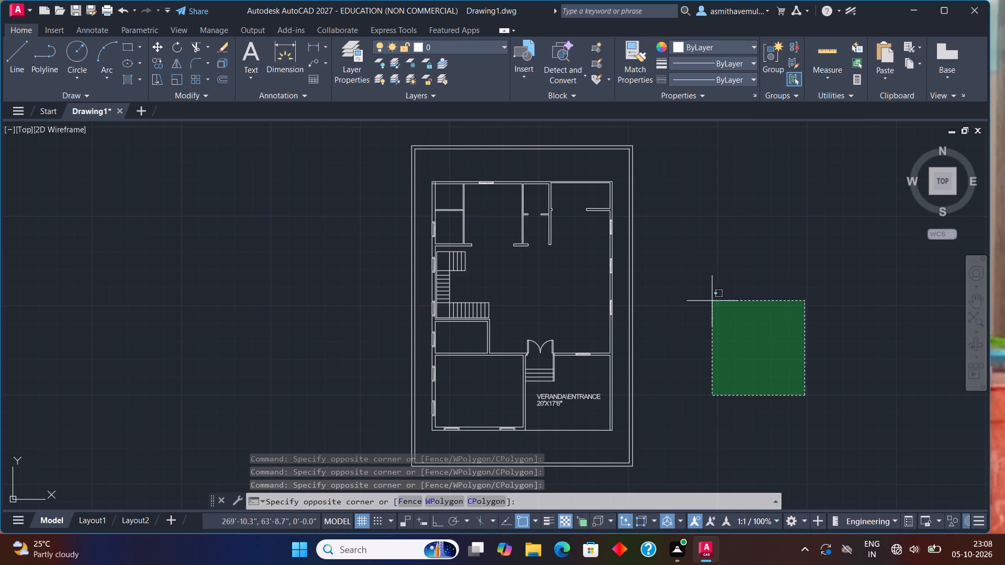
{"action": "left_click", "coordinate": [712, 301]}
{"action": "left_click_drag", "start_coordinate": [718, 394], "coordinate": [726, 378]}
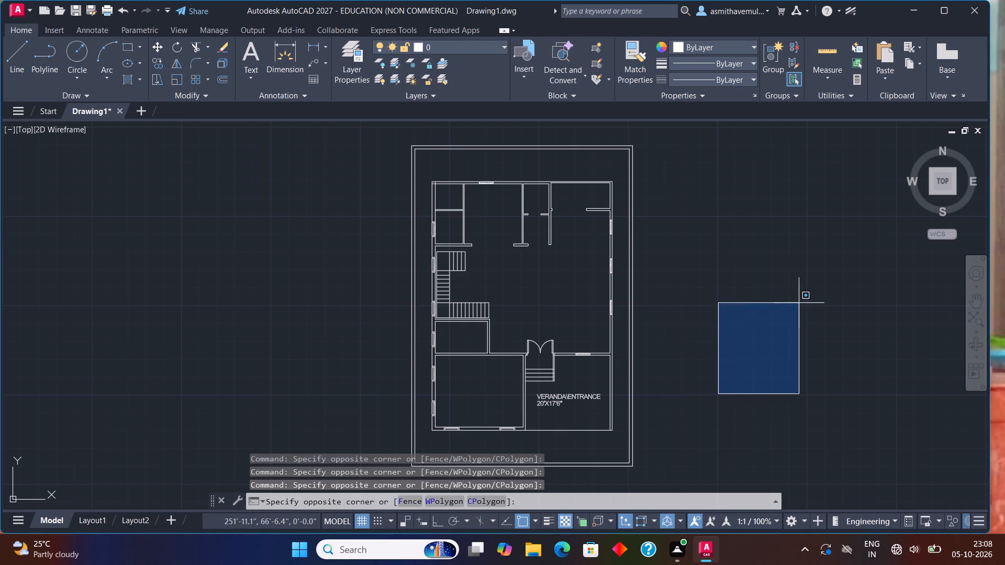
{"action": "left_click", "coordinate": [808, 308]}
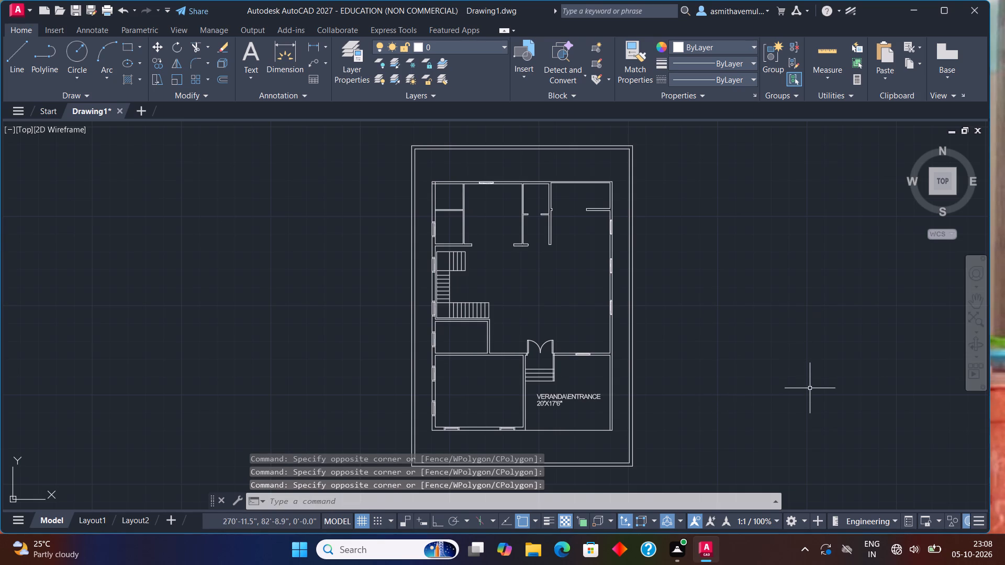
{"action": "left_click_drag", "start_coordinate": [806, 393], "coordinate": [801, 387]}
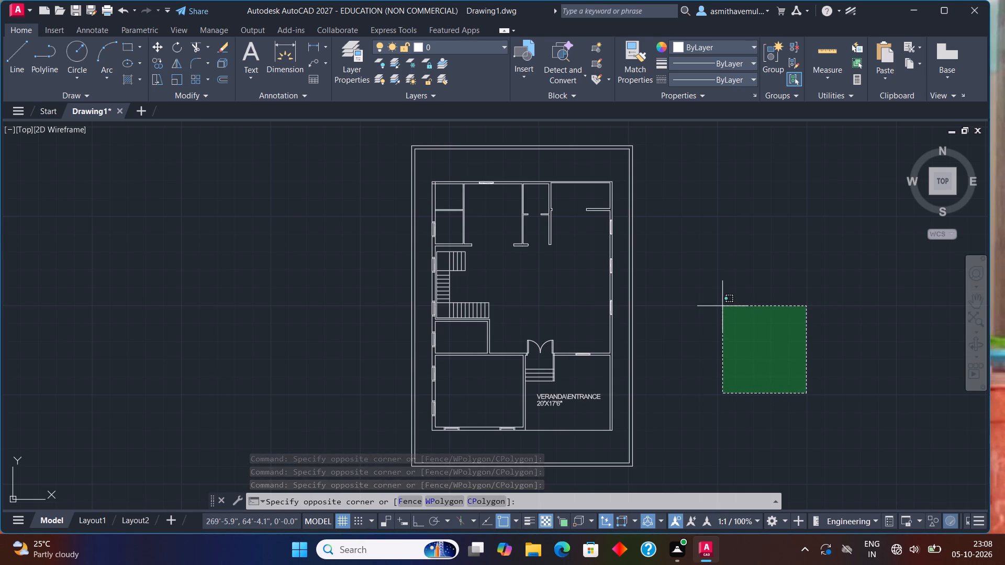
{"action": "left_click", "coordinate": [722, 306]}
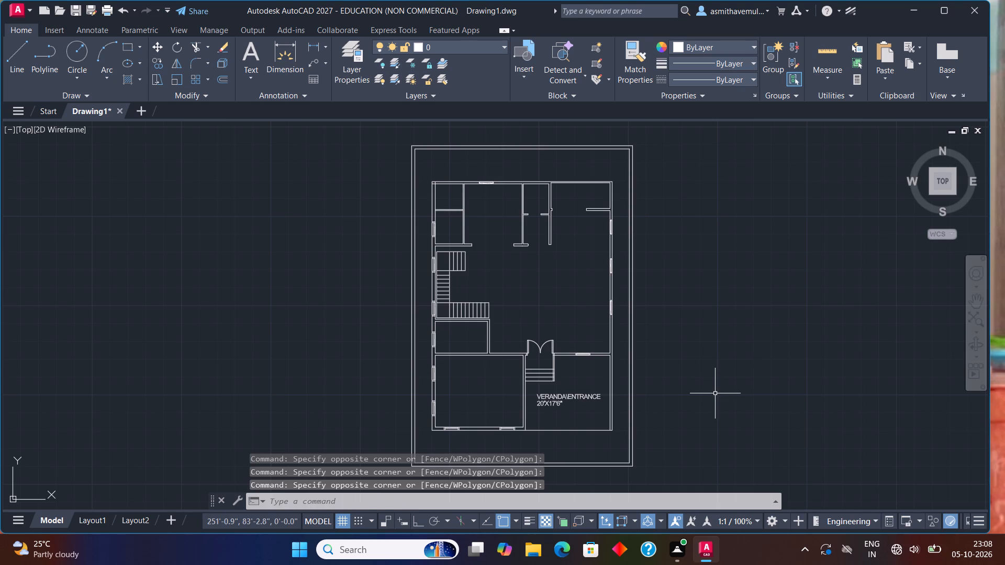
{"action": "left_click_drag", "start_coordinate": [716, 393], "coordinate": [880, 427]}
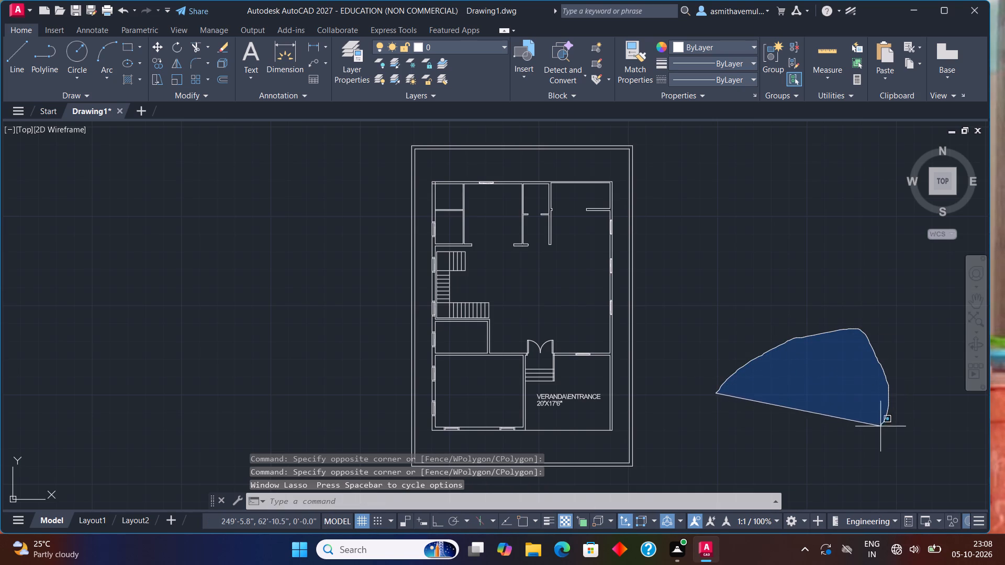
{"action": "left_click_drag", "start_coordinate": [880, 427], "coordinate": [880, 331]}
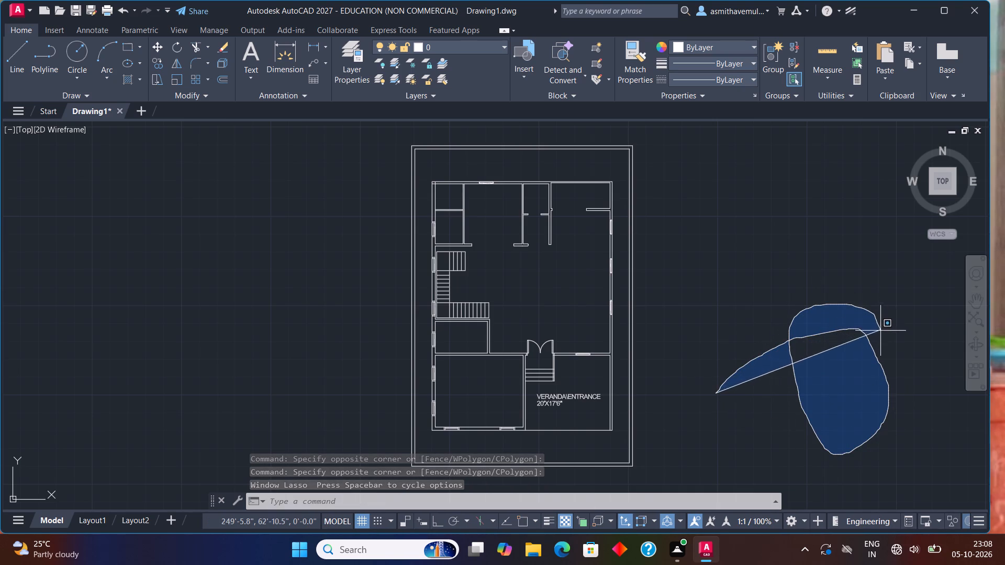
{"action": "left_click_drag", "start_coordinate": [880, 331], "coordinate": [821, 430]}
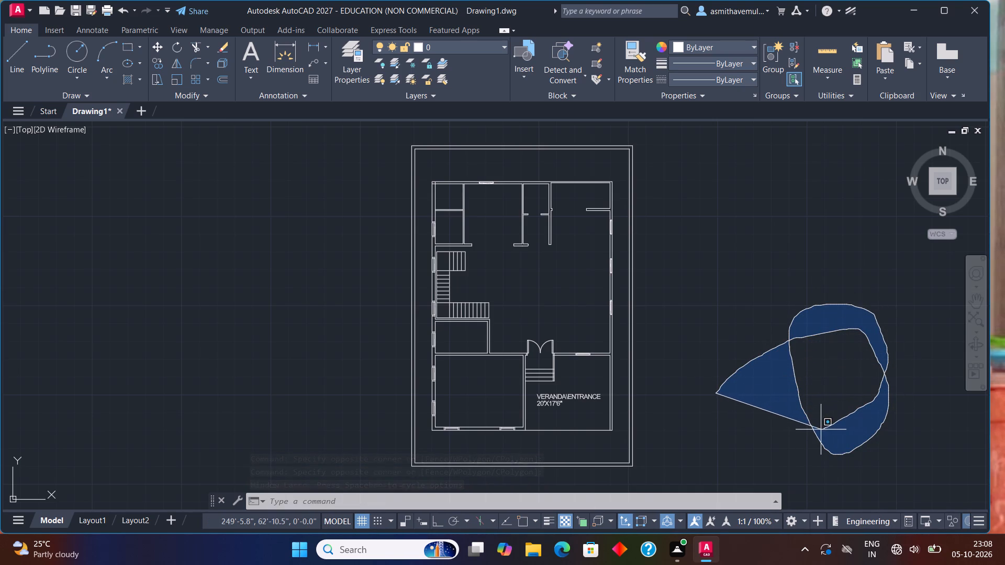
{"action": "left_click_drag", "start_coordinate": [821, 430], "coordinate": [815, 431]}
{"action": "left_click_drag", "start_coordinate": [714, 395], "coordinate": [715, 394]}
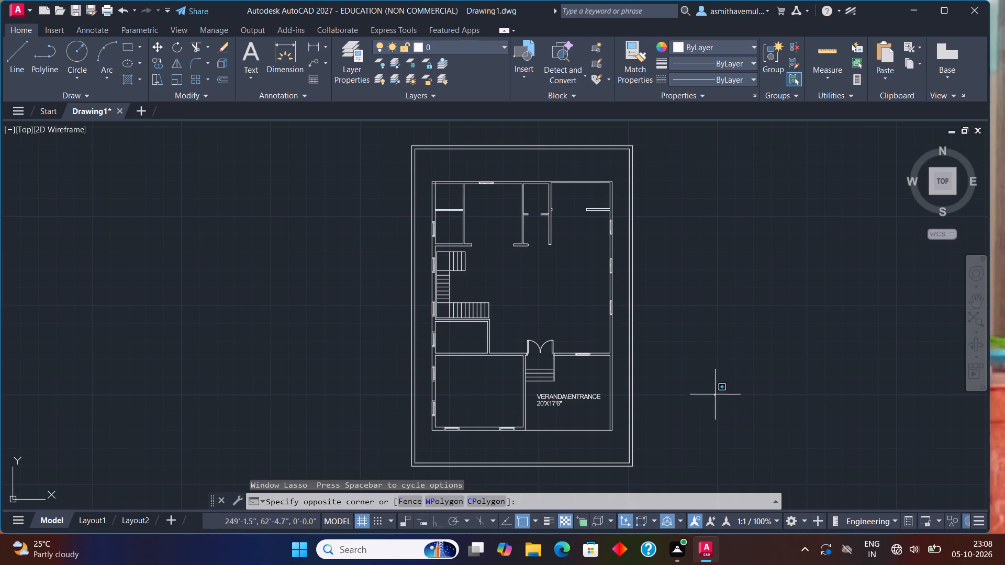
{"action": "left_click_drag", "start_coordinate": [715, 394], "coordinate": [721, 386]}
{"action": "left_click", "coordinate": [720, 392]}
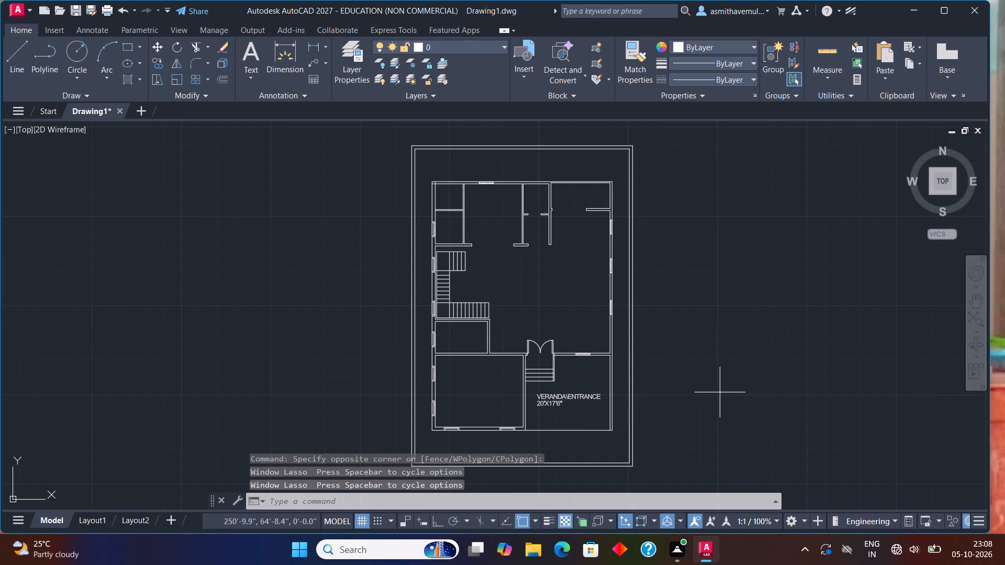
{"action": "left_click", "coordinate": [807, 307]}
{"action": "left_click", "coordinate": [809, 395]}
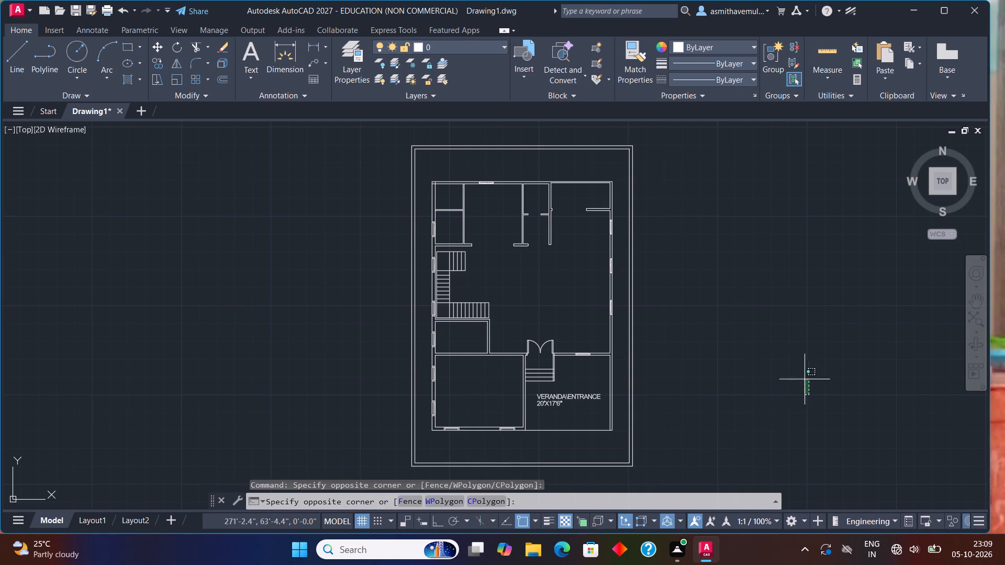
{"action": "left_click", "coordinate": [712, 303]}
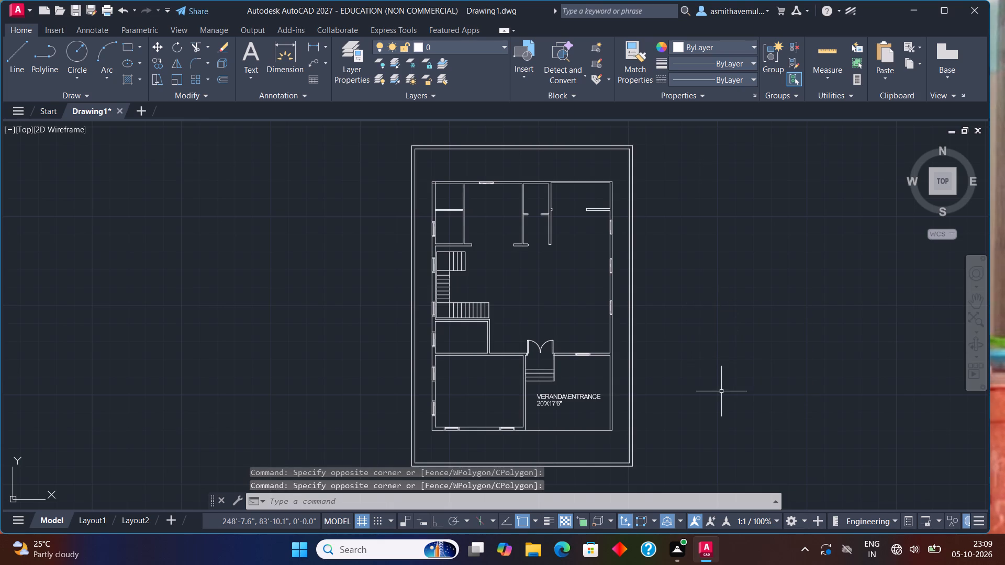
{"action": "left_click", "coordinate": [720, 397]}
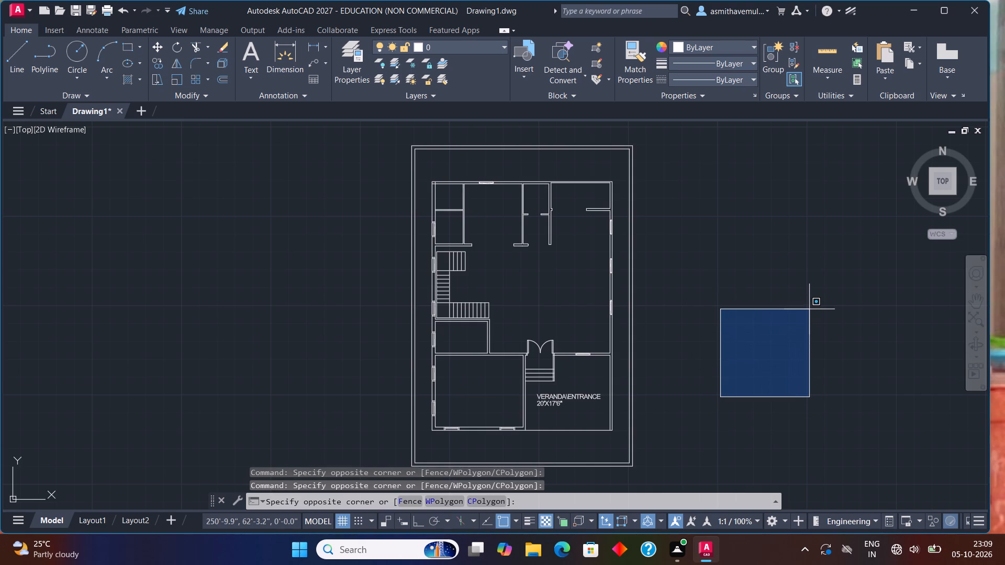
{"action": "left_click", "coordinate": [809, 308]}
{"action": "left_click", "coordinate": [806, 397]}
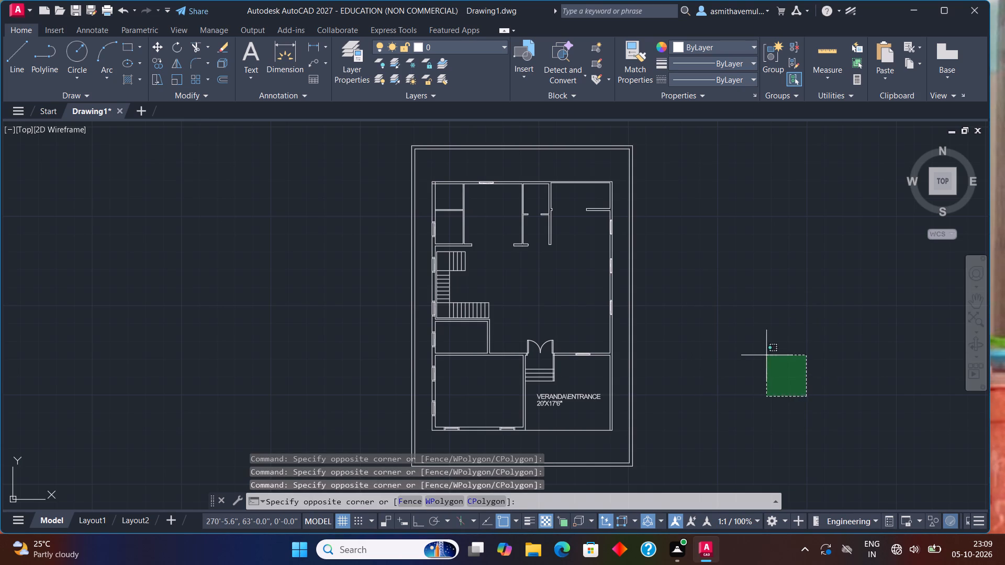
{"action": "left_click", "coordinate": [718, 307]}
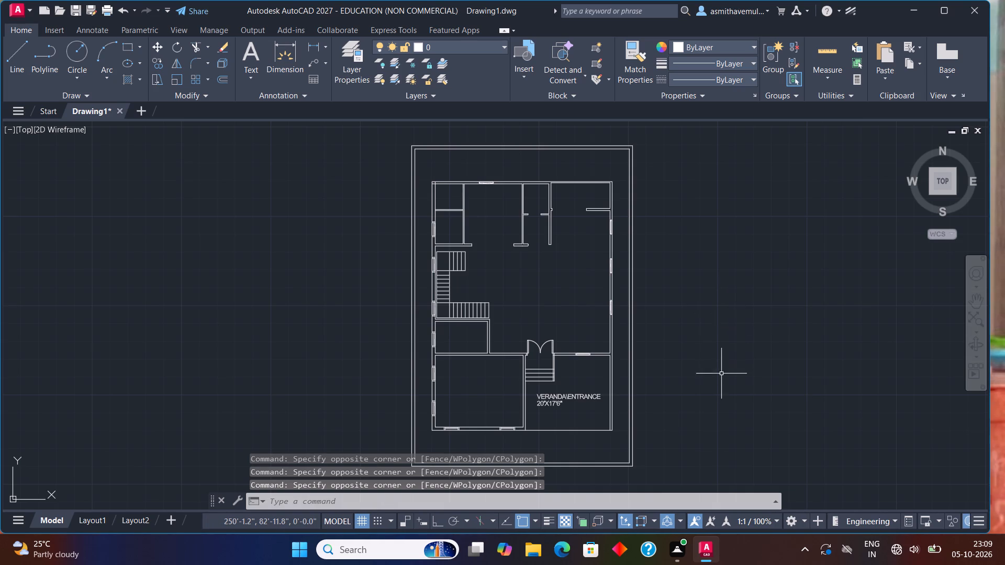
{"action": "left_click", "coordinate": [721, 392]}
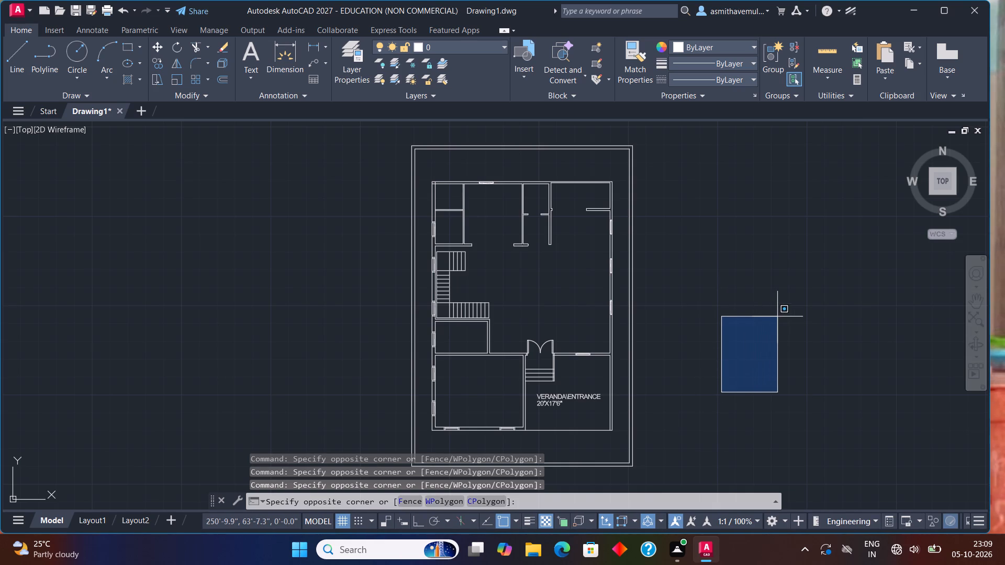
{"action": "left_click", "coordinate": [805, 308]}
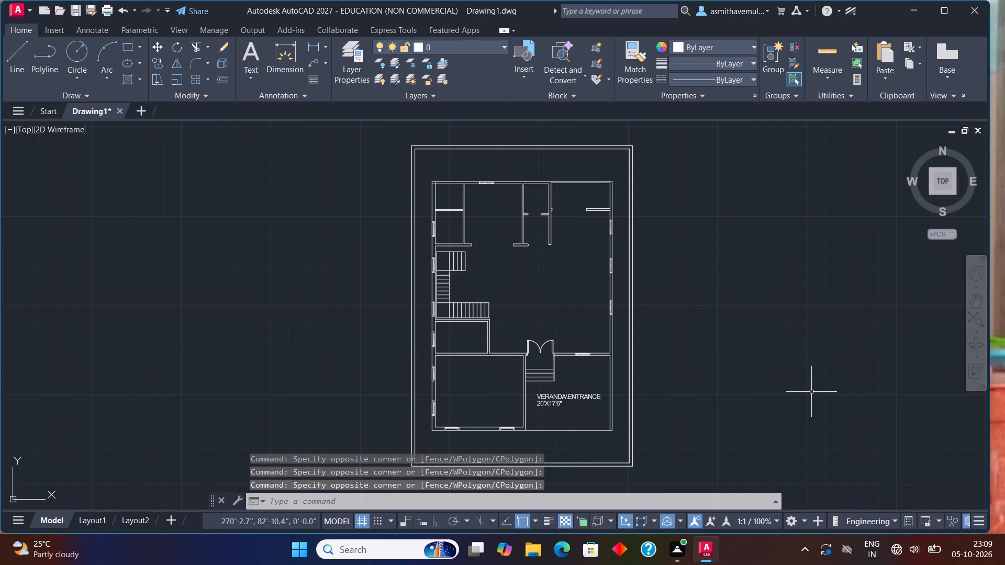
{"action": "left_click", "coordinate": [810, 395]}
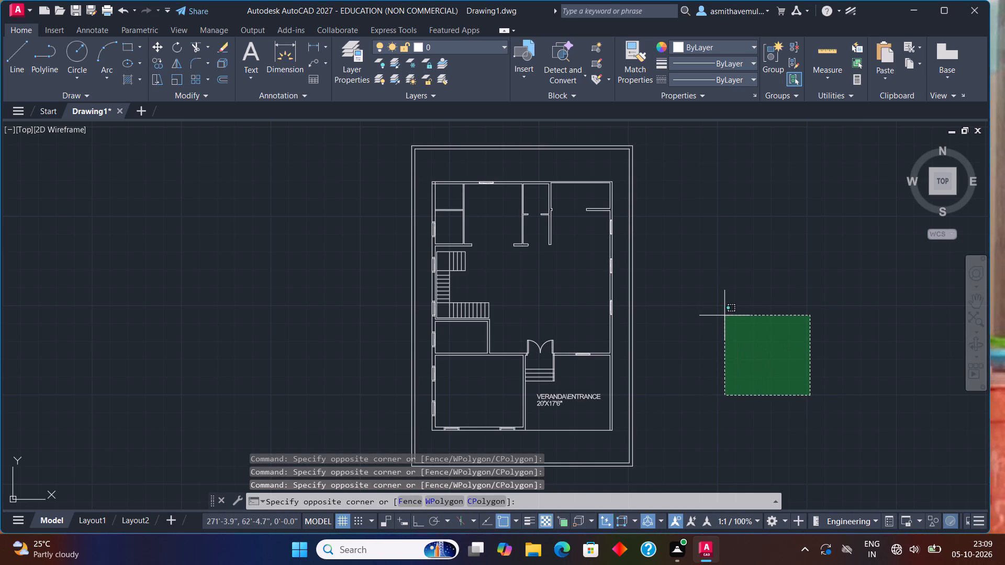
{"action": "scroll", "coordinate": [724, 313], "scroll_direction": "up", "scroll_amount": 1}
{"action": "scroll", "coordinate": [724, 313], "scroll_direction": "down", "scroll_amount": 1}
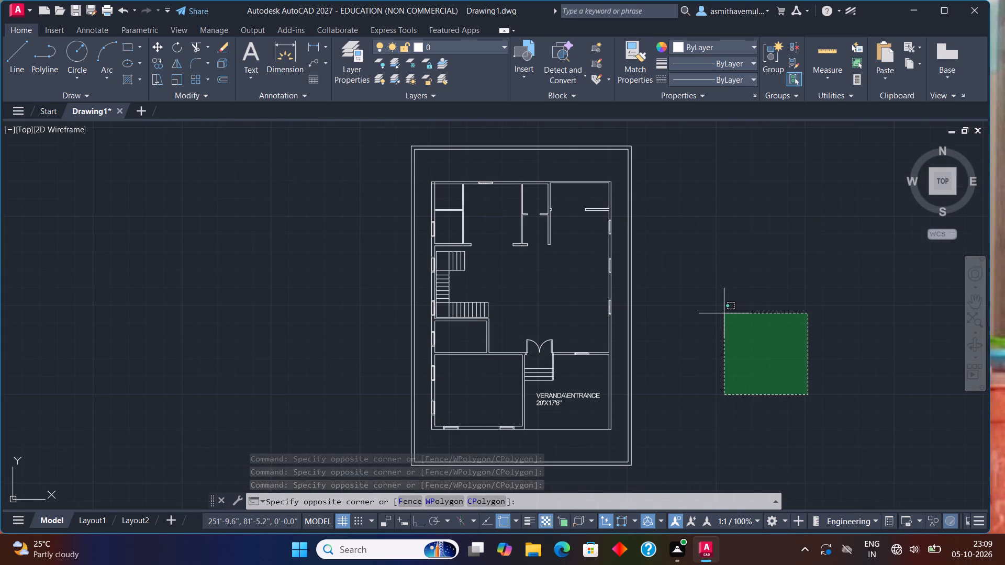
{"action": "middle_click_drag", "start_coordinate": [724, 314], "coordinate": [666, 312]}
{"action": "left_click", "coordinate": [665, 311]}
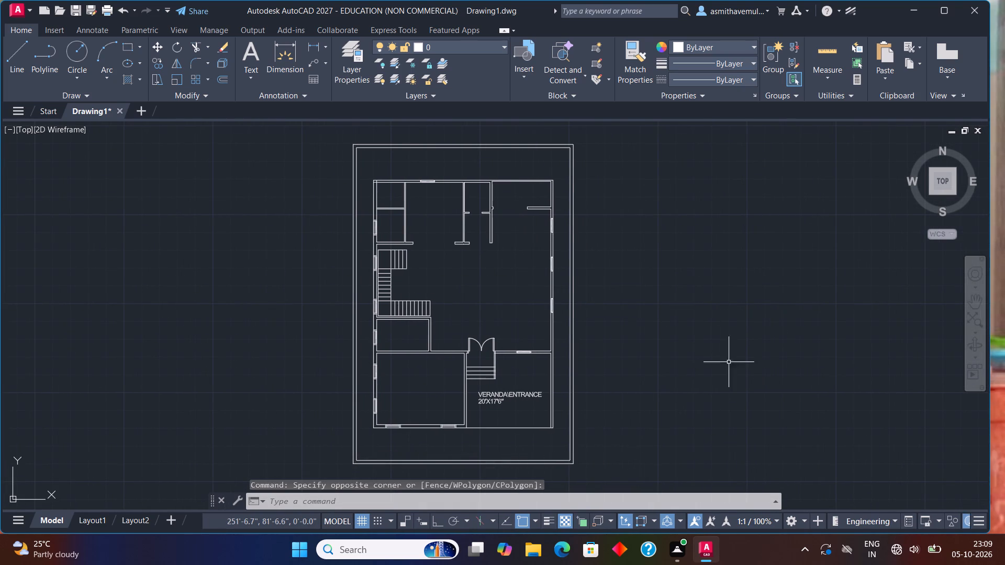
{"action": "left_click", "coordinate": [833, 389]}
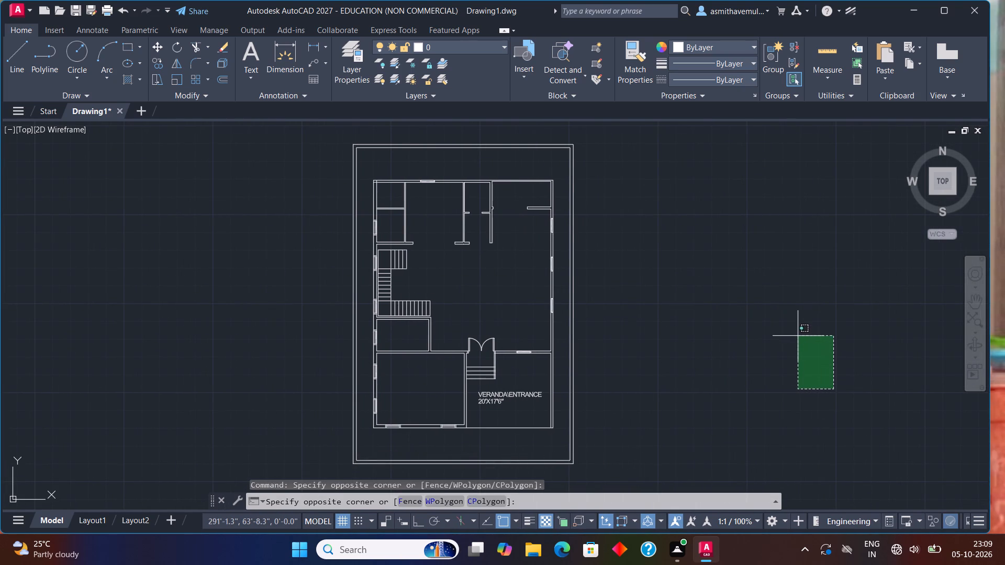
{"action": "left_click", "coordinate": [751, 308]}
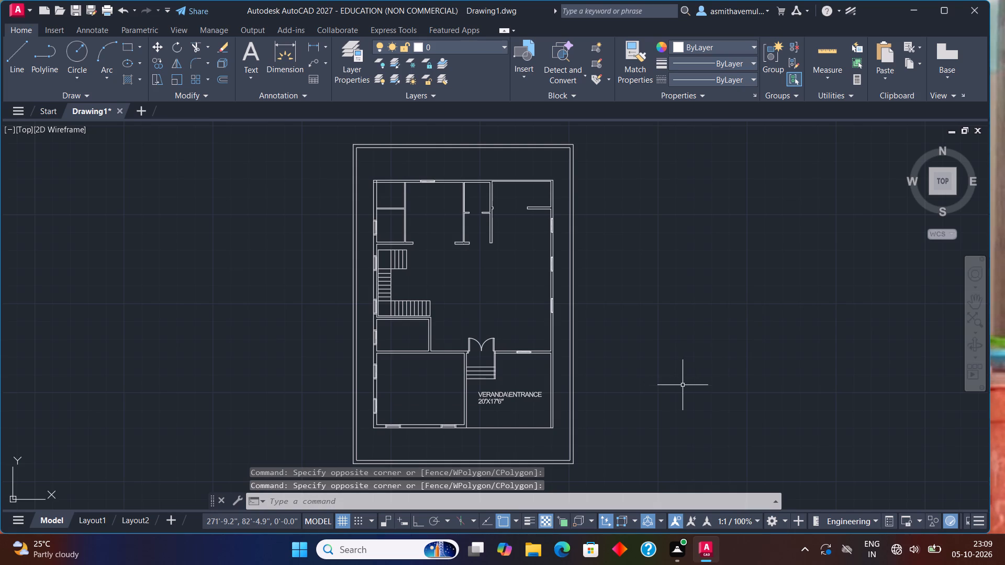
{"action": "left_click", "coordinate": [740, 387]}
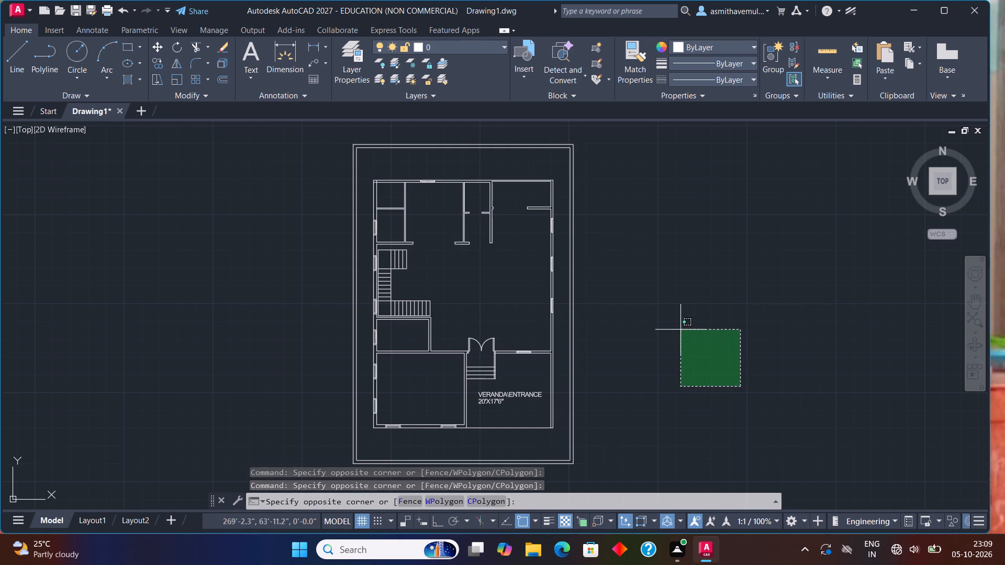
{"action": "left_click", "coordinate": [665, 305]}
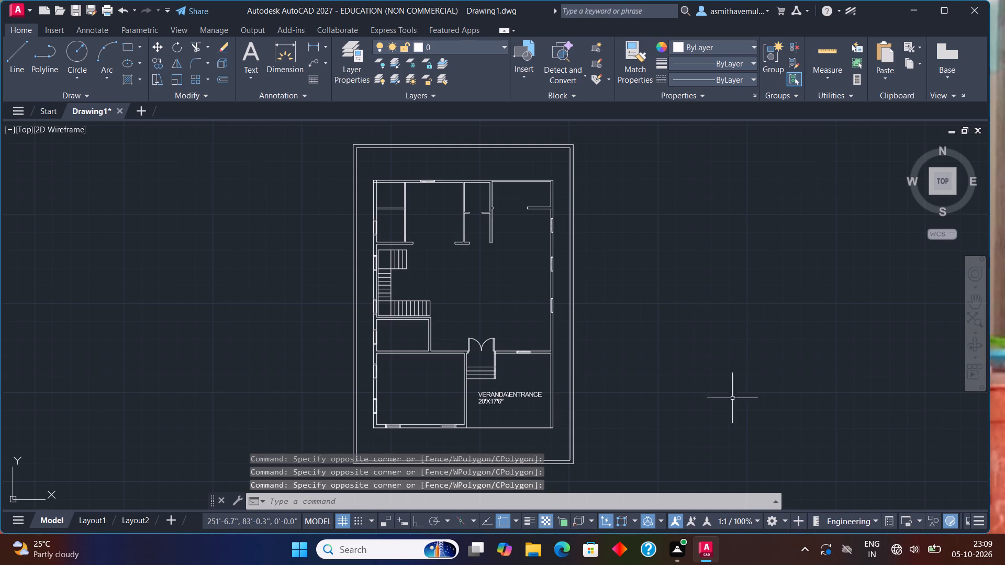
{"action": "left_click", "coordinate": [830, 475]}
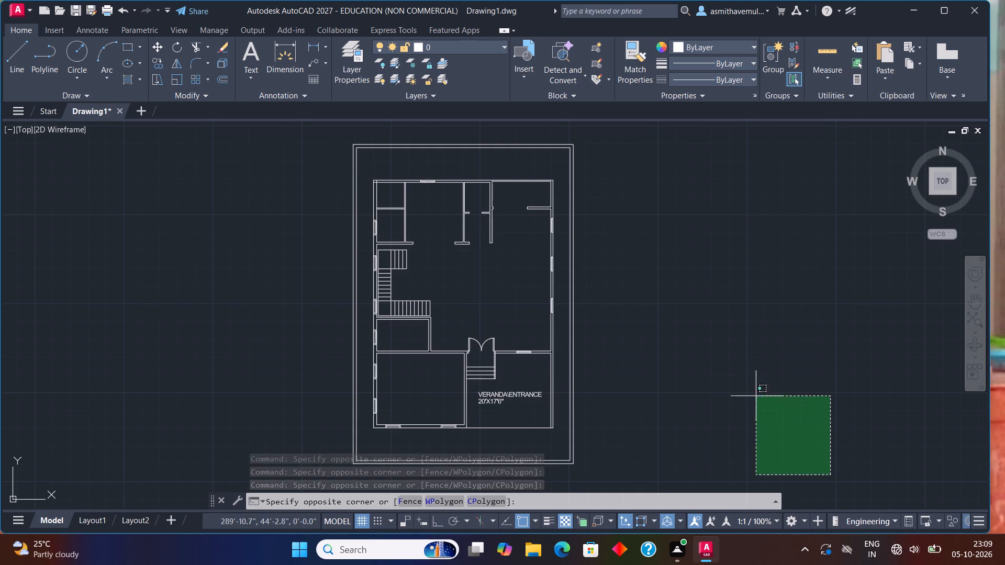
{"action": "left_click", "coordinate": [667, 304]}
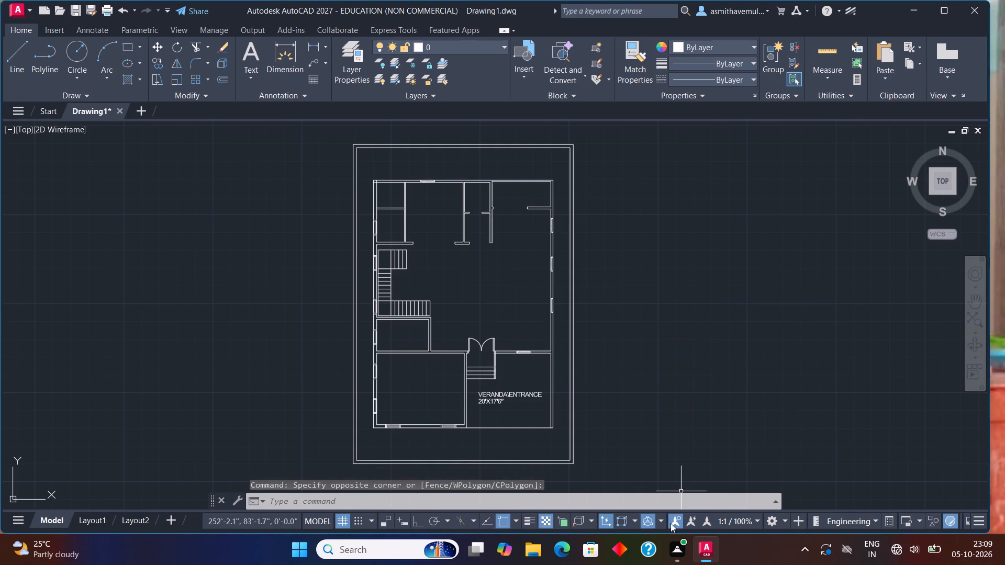
Add a single-line text label GUEST ROOM with 20'6"X16'9" beneath in the room beside the veranda, height 1' and rotation 0.
{"action": "middle_click_drag", "start_coordinate": [572, 370], "coordinate": [651, 318]}
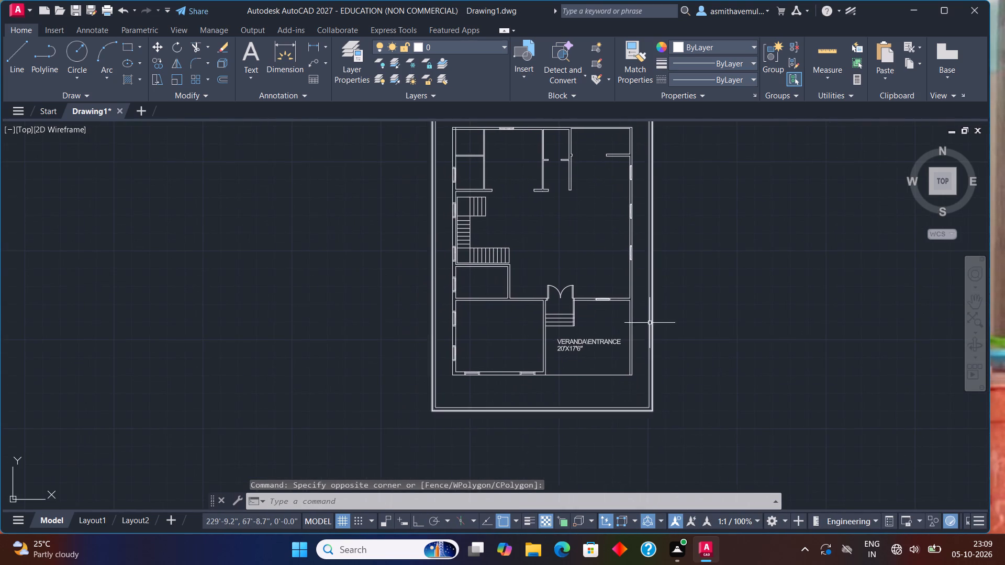
{"action": "scroll", "coordinate": [636, 330], "scroll_direction": "up", "scroll_amount": 1}
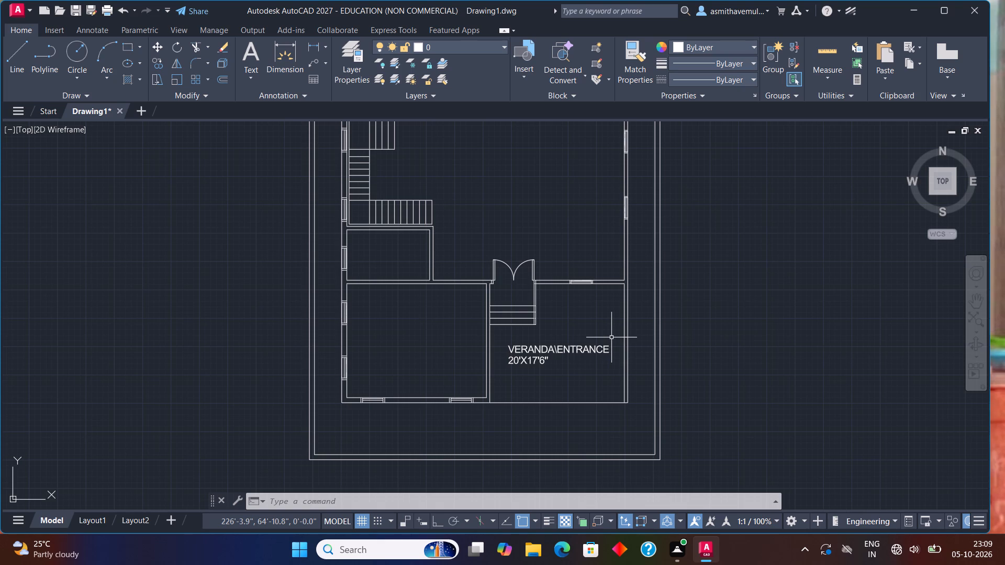
{"action": "type", "text": "TEXT"}
{"action": "key", "text": "Return"}
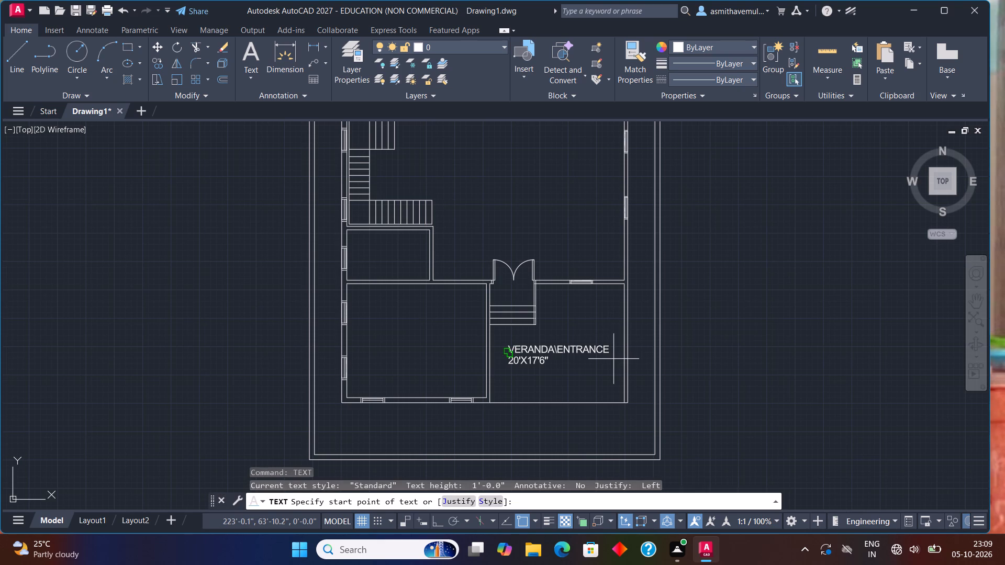
{"action": "left_click", "coordinate": [820, 248]}
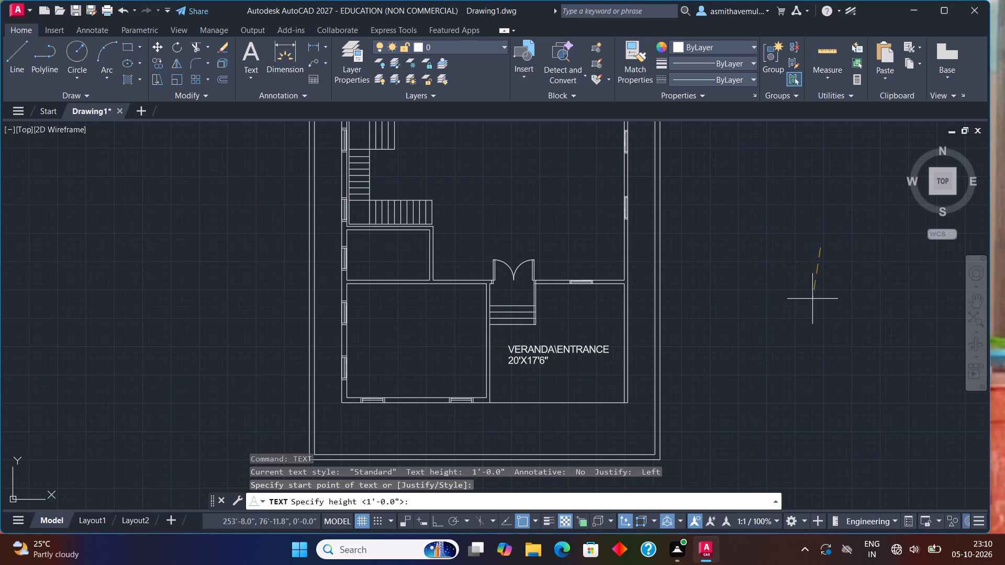
{"action": "type", "text": "1'"}
{"action": "key", "text": "Return"}
{"action": "key", "text": "0"}
{"action": "key", "text": "Return"}
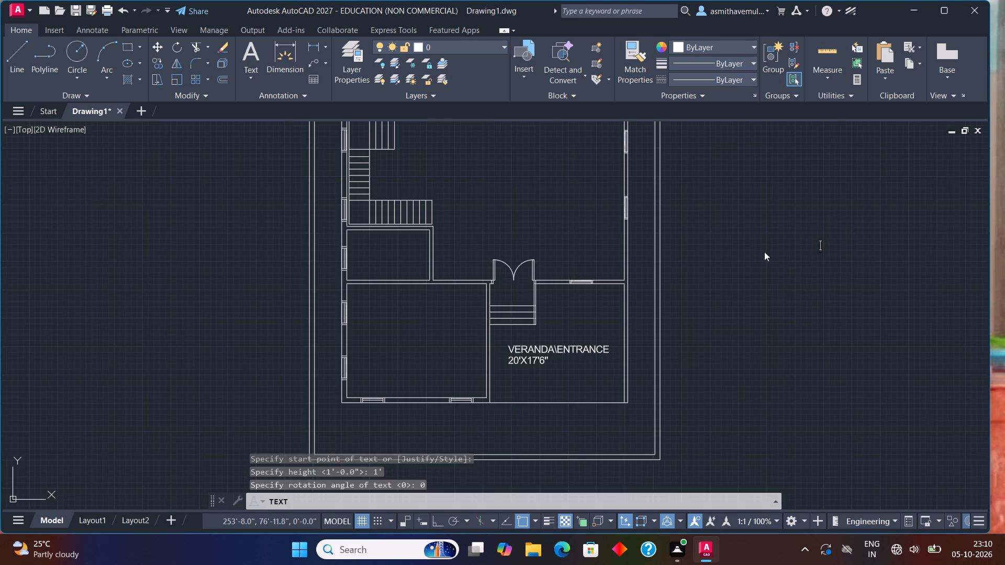
{"action": "middle_click_drag", "start_coordinate": [814, 253], "coordinate": [887, 211]}
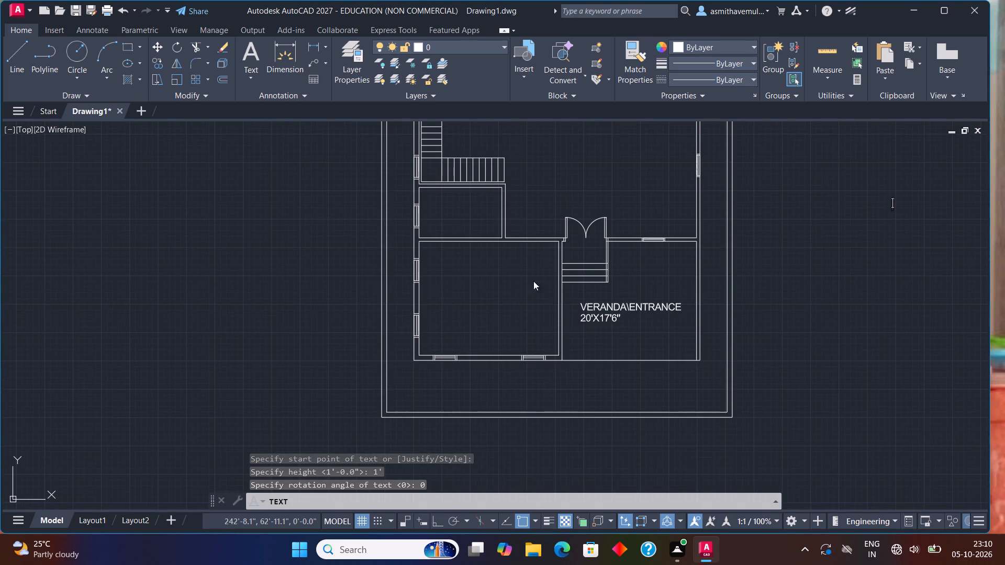
{"action": "left_click", "coordinate": [454, 290]}
{"action": "scroll", "coordinate": [455, 288], "scroll_direction": "up", "scroll_amount": 2}
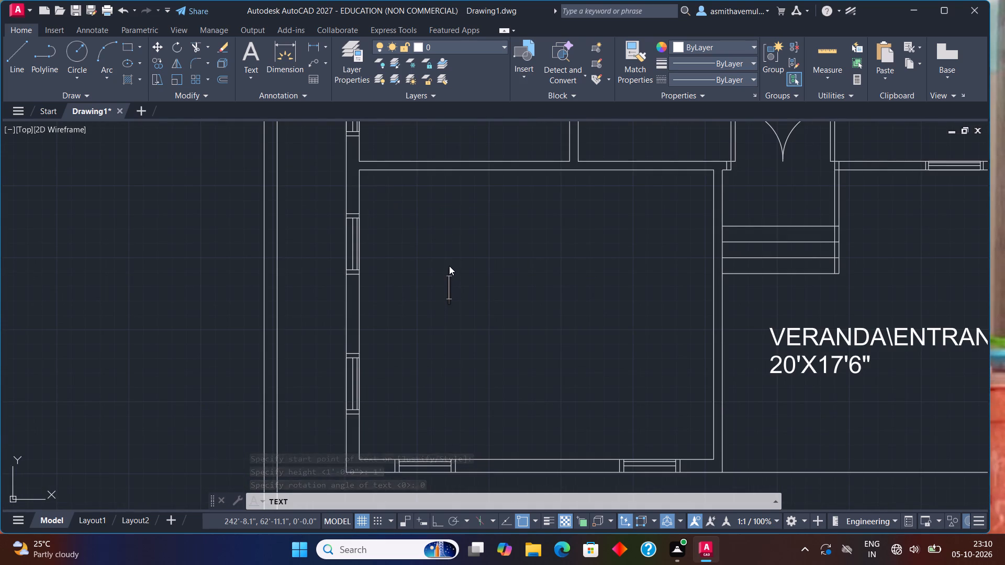
{"action": "left_click", "coordinate": [449, 265]}
{"action": "left_click", "coordinate": [442, 273]}
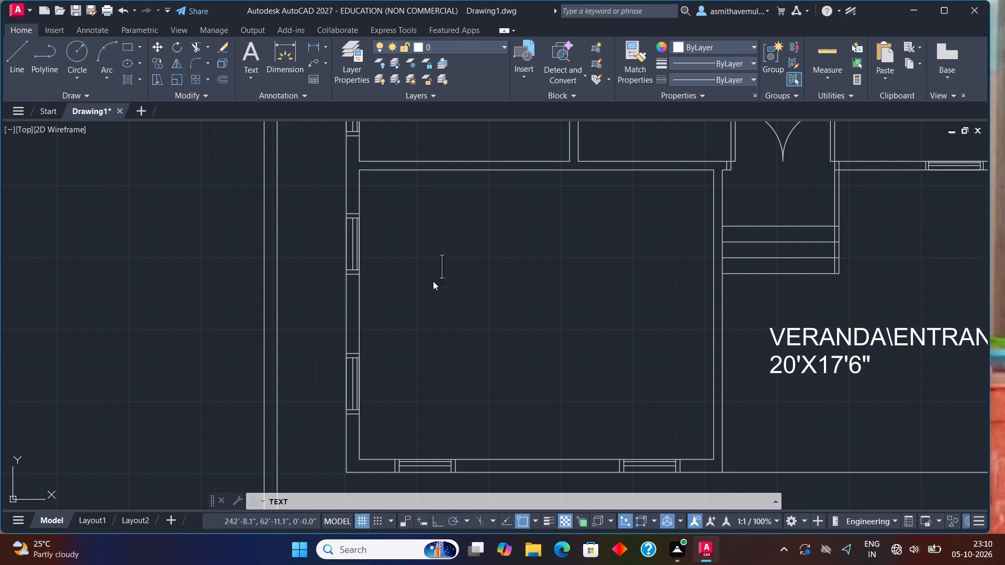
{"action": "type", "text": "GUEST"}
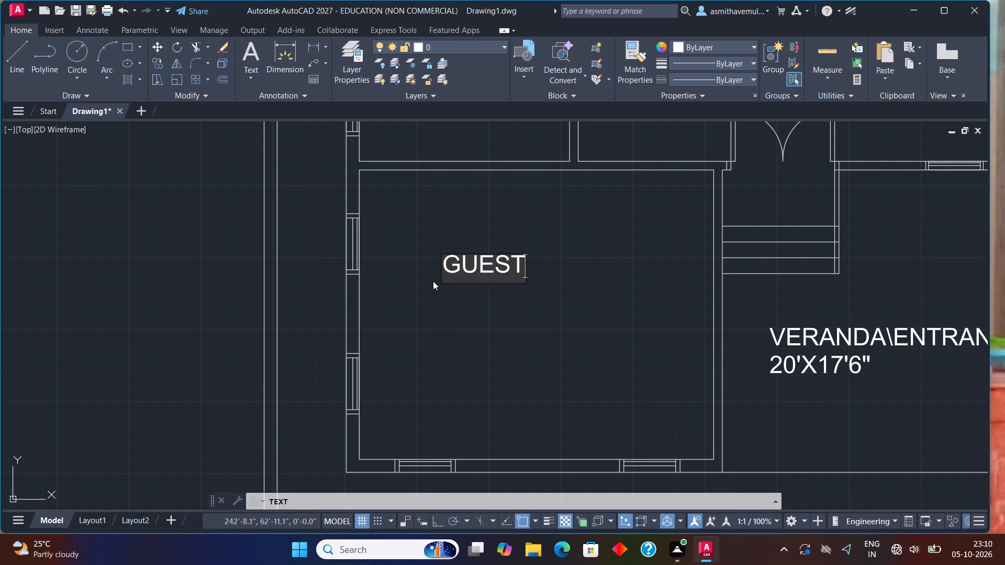
{"action": "key", "text": "space"}
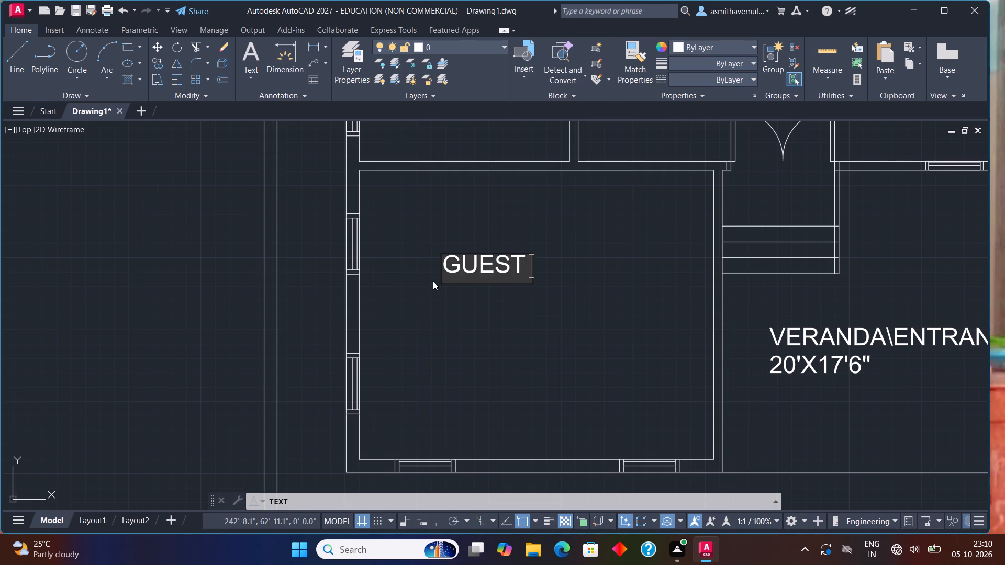
{"action": "type", "text": "ROOM"}
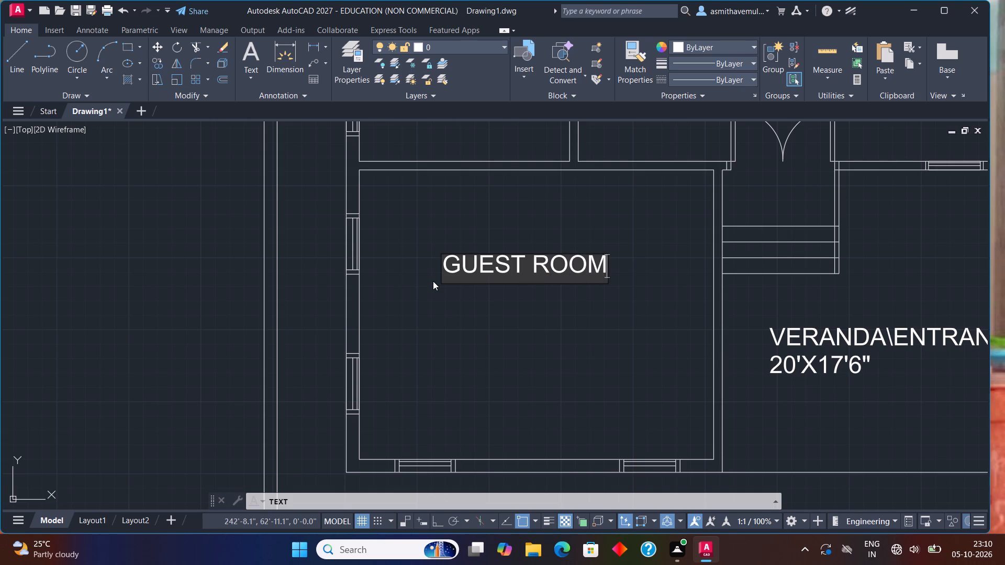
{"action": "key", "text": "Return"}
{"action": "type", "text": "20'6"}
{"action": "type", "text": "\"X"}
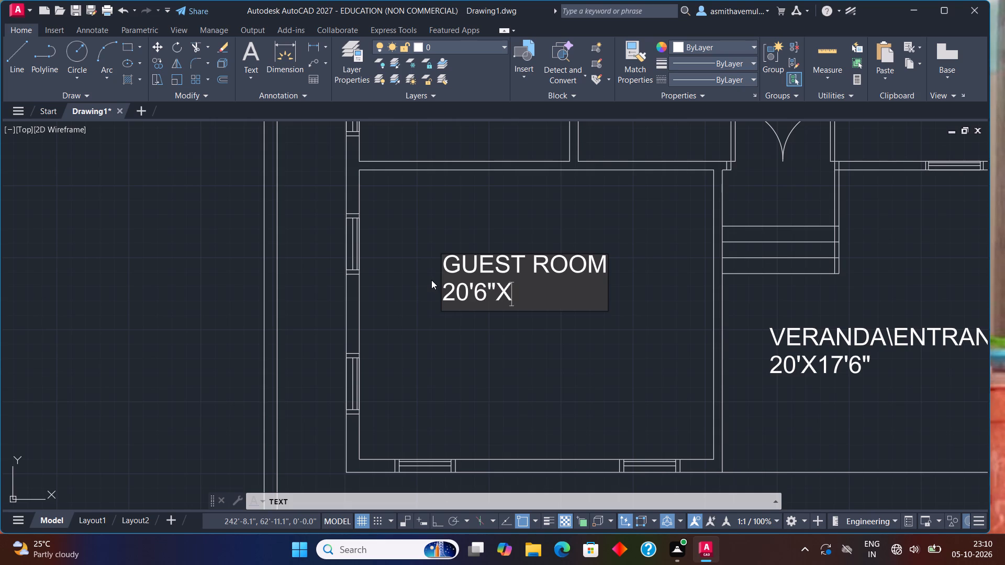
{"action": "type", "text": "16"}
{"action": "type", "text": "'9\""}
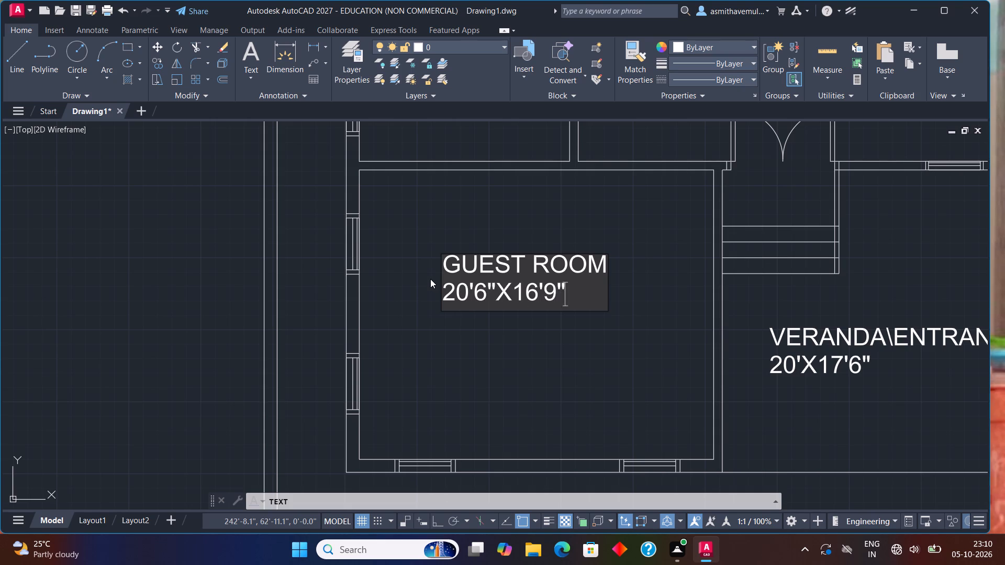
Label the large space inside the double entrance door HALL, with 28'9"X9' on the line beneath.
{"action": "middle_click_drag", "start_coordinate": [745, 231], "coordinate": [362, 362]}
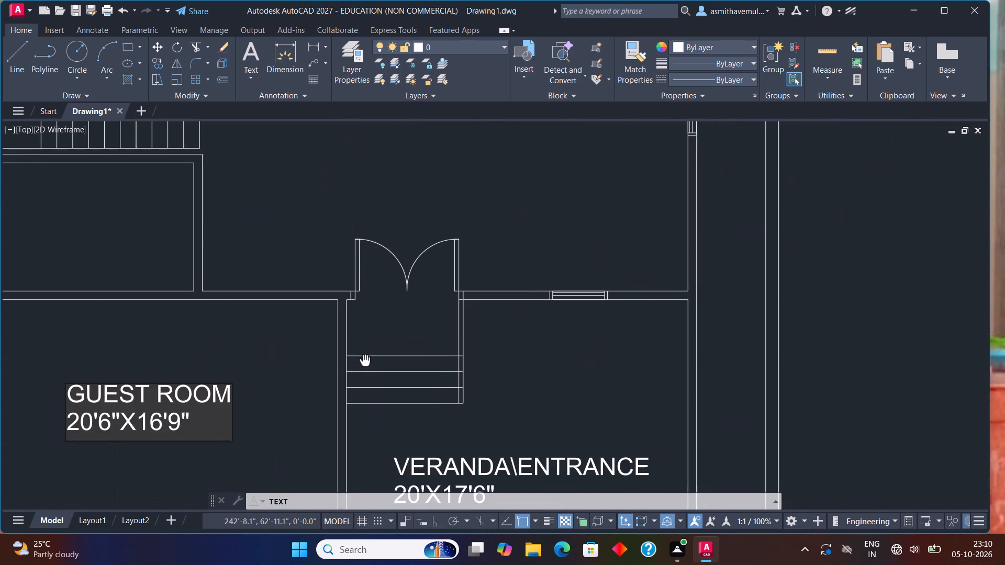
{"action": "middle_click_drag", "start_coordinate": [362, 362], "coordinate": [353, 364]}
{"action": "middle_click_drag", "start_coordinate": [513, 370], "coordinate": [526, 405]}
{"action": "scroll", "coordinate": [532, 376], "scroll_direction": "down", "scroll_amount": 1}
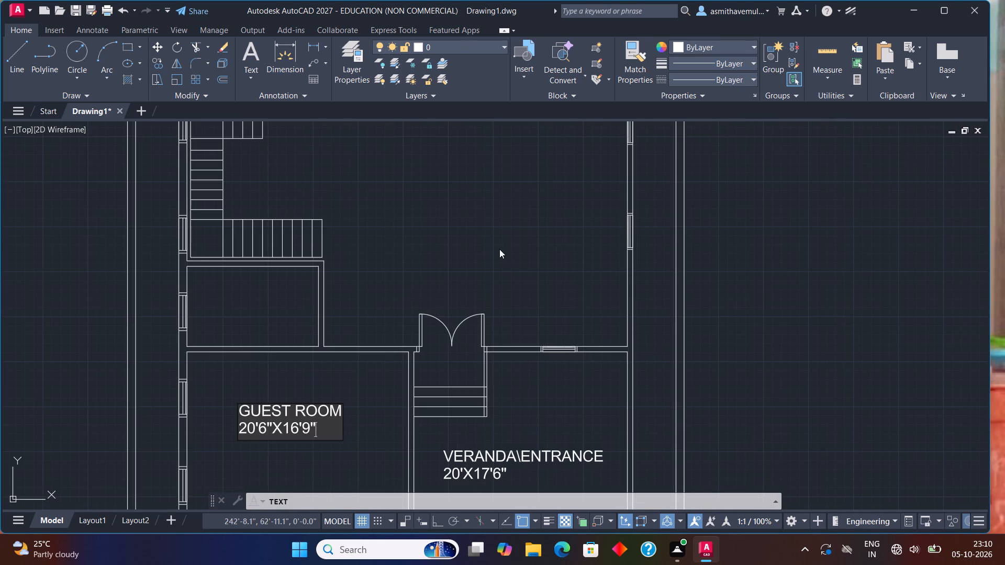
{"action": "left_click", "coordinate": [483, 251]}
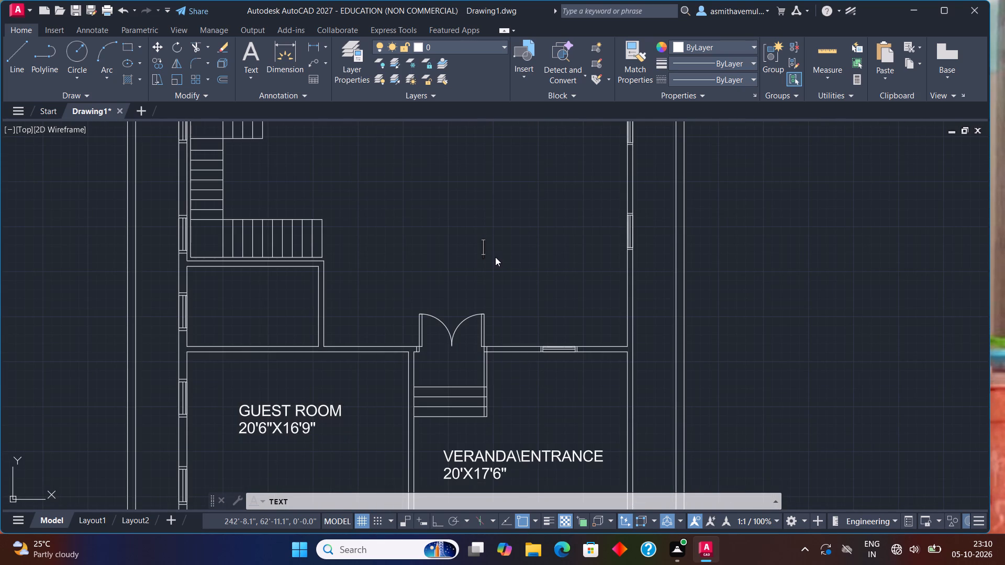
{"action": "left_click", "coordinate": [496, 256]}
{"action": "type", "text": "HALL"}
{"action": "key", "text": "Return"}
{"action": "type", "text": "28'9\""}
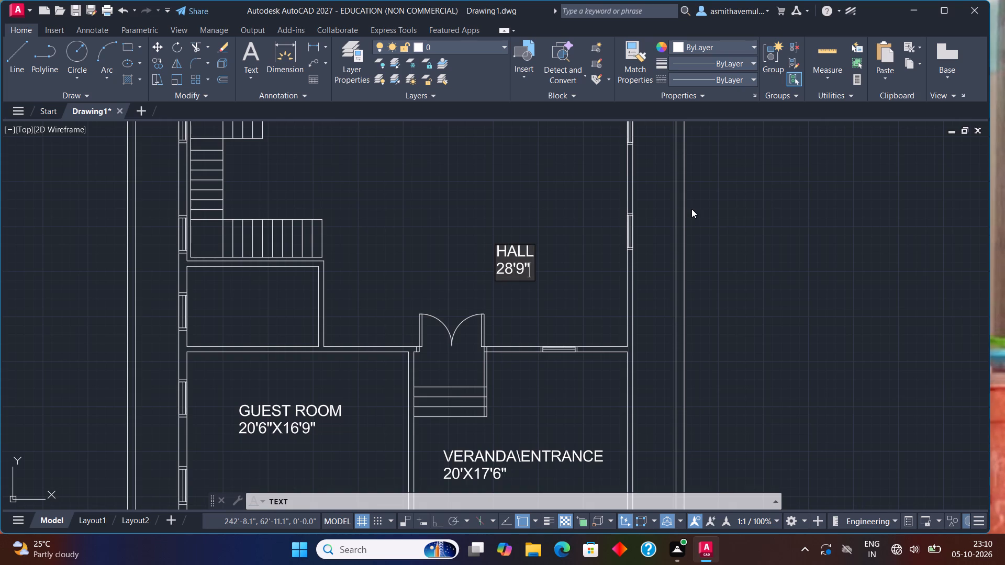
{"action": "key", "text": "x"}
{"action": "key", "text": "9"}
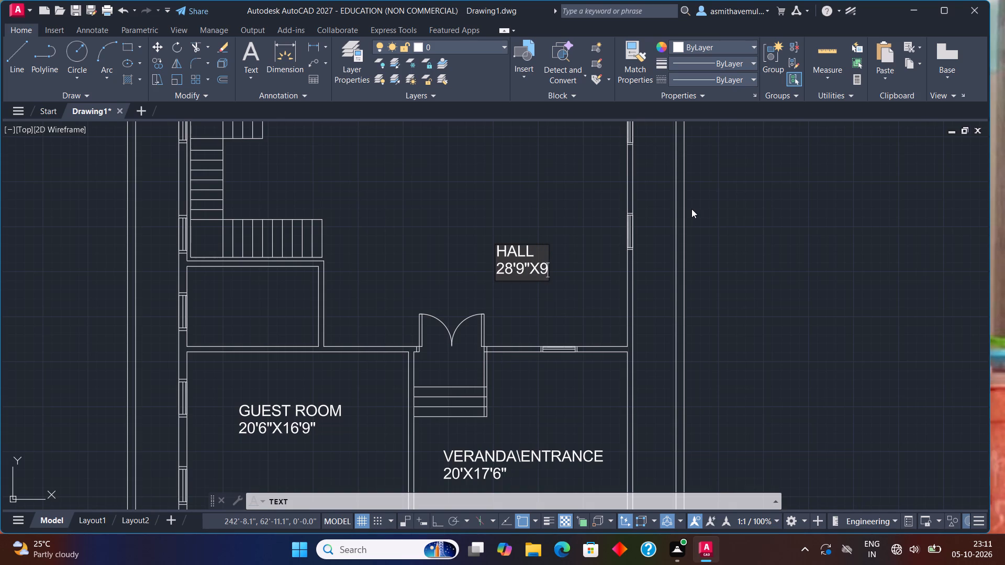
{"action": "key", "text": "apostrophe"}
Label the small room between the staircase and the guest room POOJA ROOM, with 12'2"X7'5" on the line beneath.
{"action": "middle_click_drag", "start_coordinate": [438, 230], "coordinate": [634, 191]}
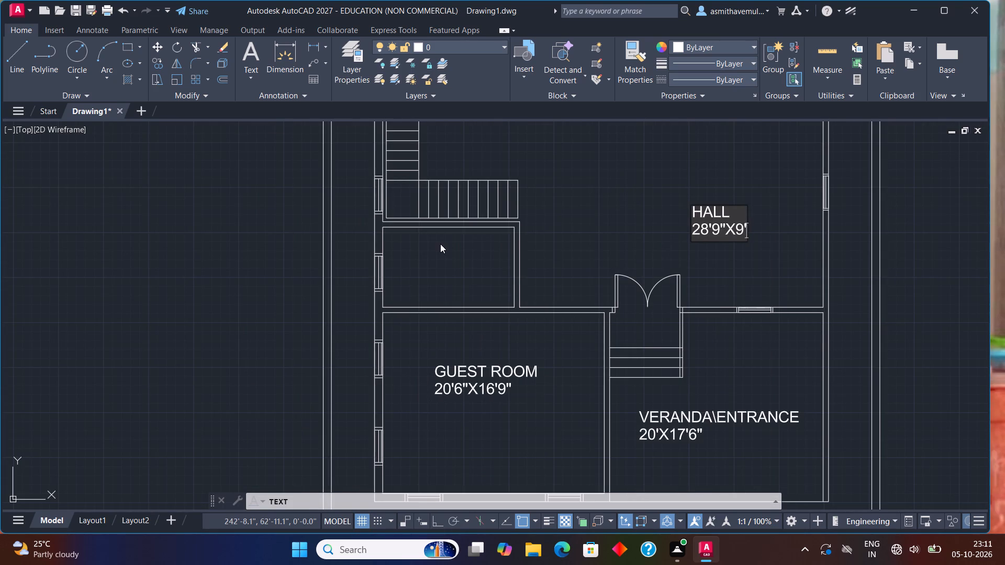
{"action": "scroll", "coordinate": [434, 245], "scroll_direction": "up", "scroll_amount": 1}
{"action": "left_click", "coordinate": [379, 256]}
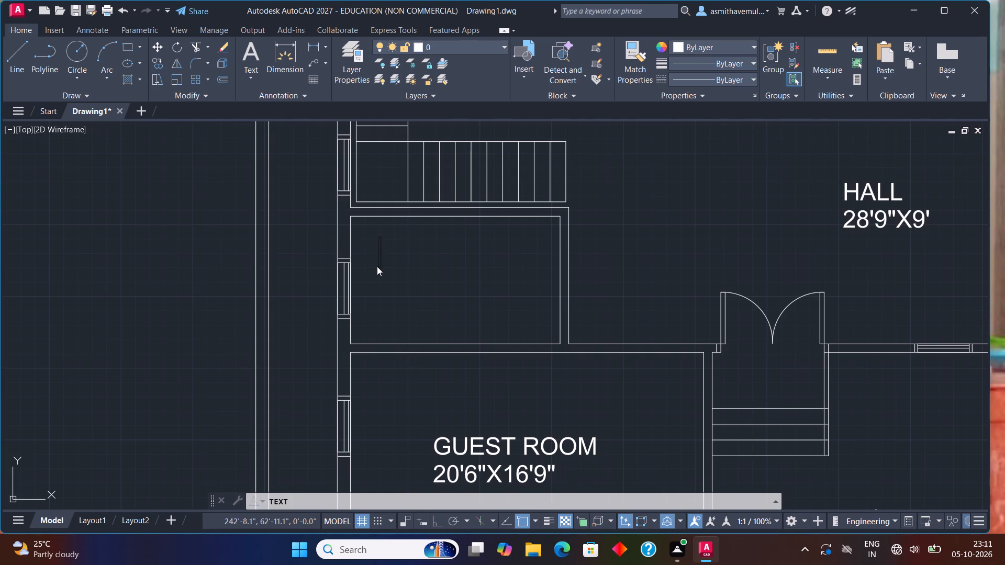
{"action": "type", "text": "POOJA"}
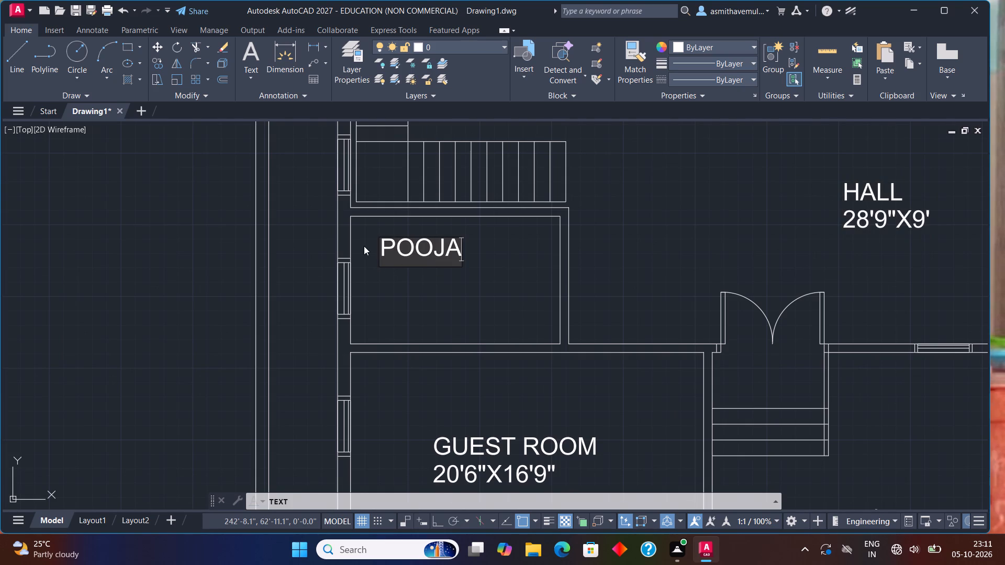
{"action": "key", "text": "space"}
{"action": "type", "text": "ROOM"}
{"action": "key", "text": "Return"}
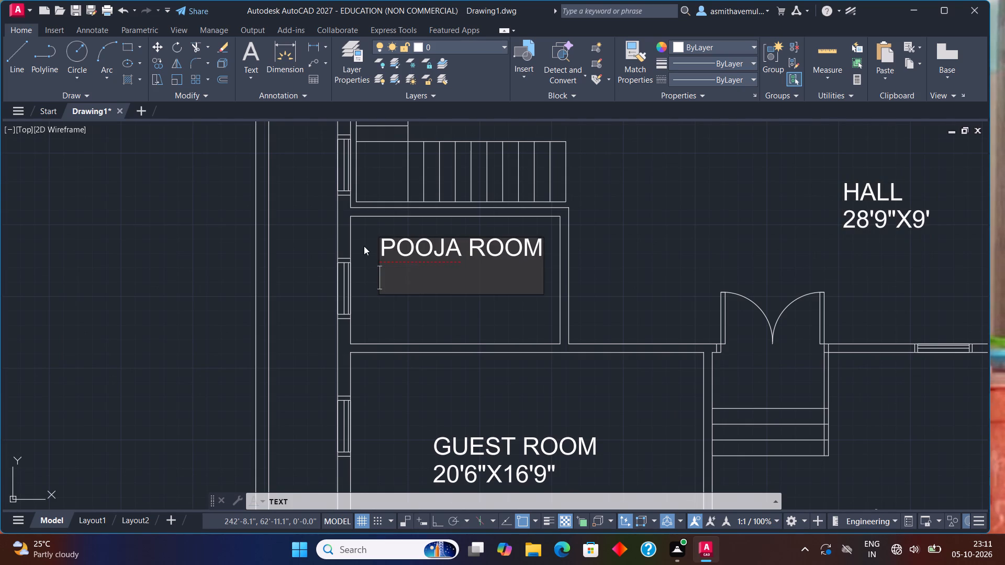
{"action": "type", "text": "12"}
{"action": "type", "text": "'3"}
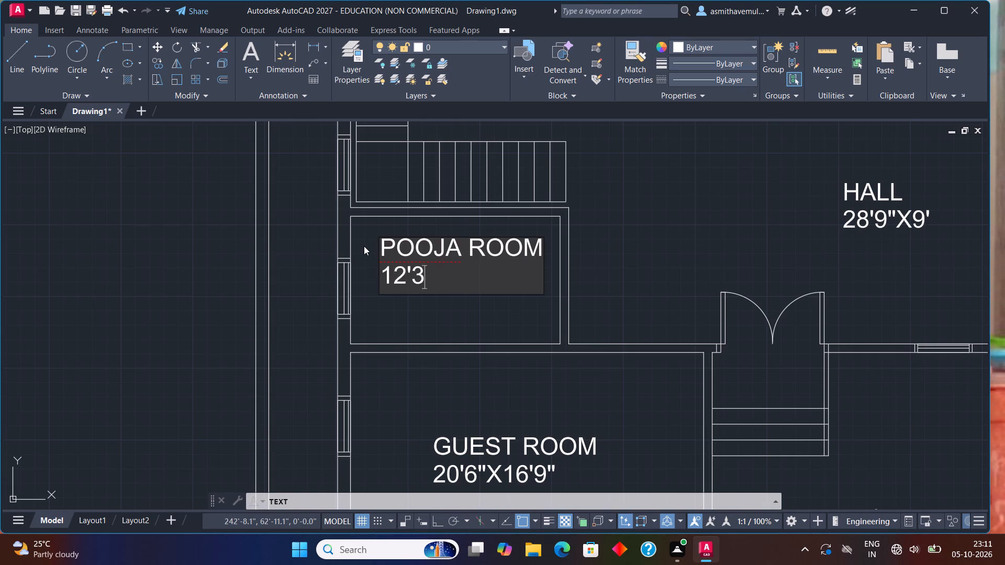
{"action": "key", "text": "BackSpace"}
{"action": "key", "text": "2"}
{"action": "type", "text": "\"X"}
{"action": "key", "text": "7"}
{"action": "type", "text": "'5"}
{"action": "key", "text": "shift+quotedbl"}
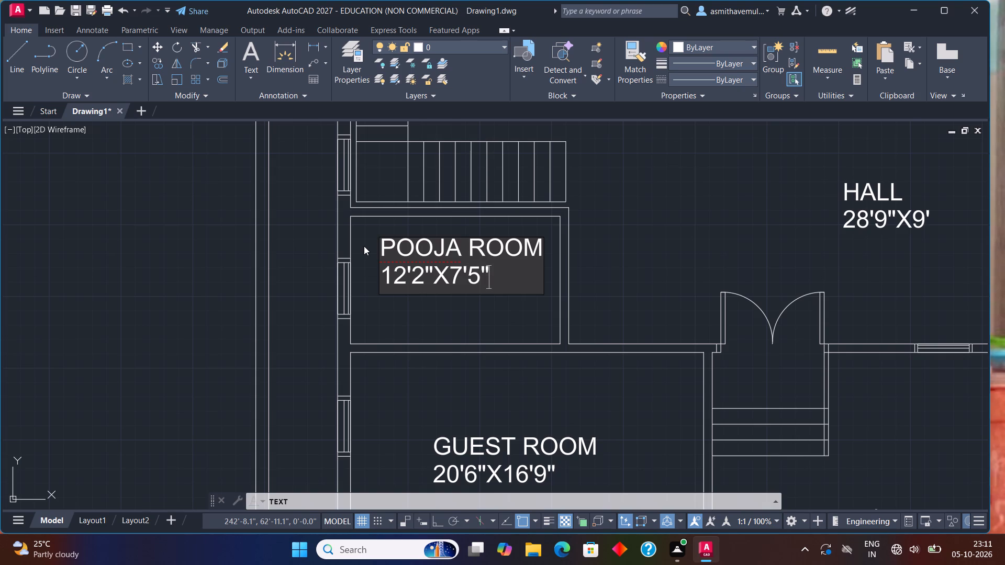
Label the space in the plan's upper-right corner BALCONY, with 13'9"X5'9" on the line beneath.
{"action": "middle_click_drag", "start_coordinate": [588, 245], "coordinate": [405, 368]}
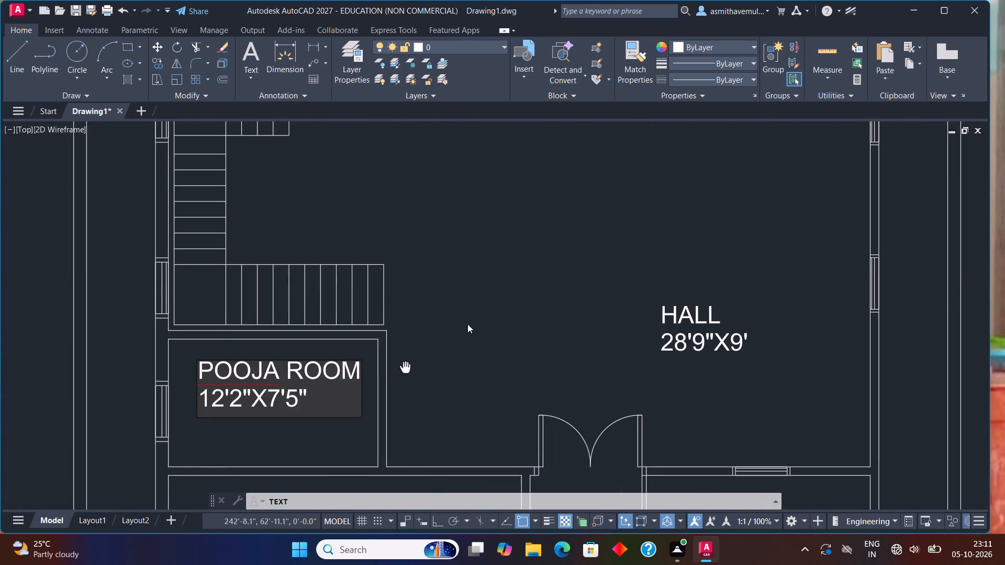
{"action": "scroll", "coordinate": [539, 293], "scroll_direction": "down", "scroll_amount": 1}
{"action": "middle_click_drag", "start_coordinate": [596, 266], "coordinate": [532, 332]}
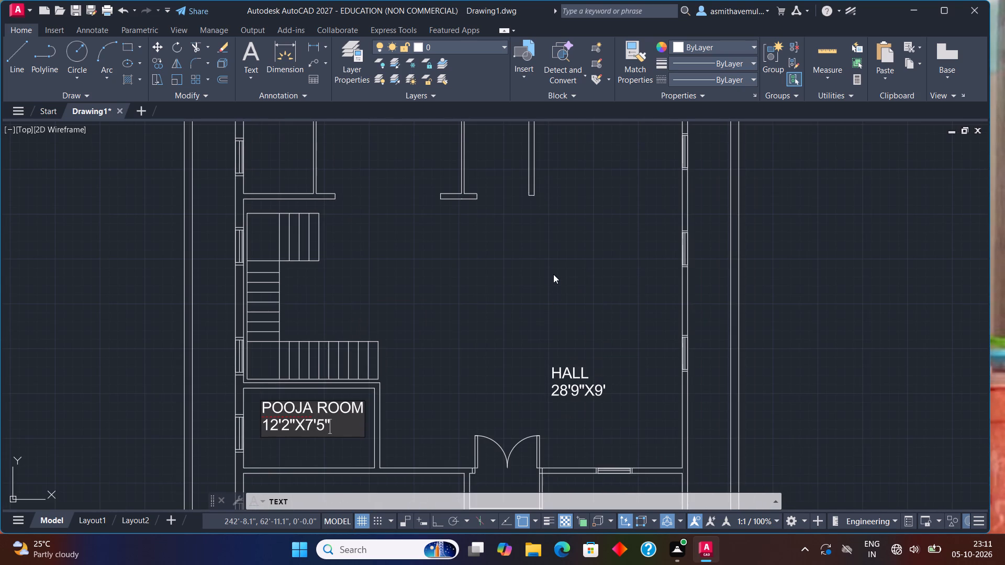
{"action": "middle_click_drag", "start_coordinate": [598, 226], "coordinate": [519, 371]}
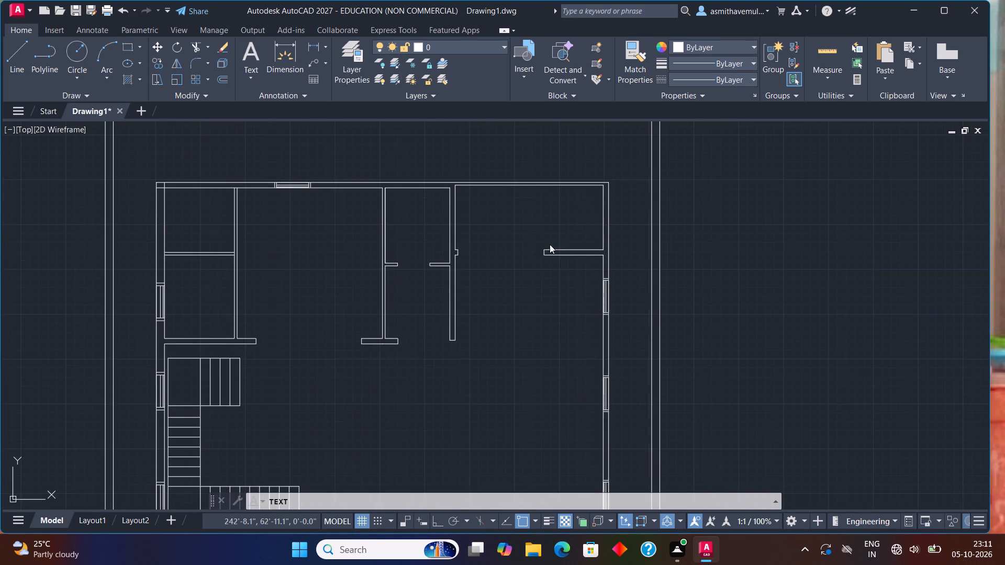
{"action": "scroll", "coordinate": [484, 222], "scroll_direction": "up", "scroll_amount": 1}
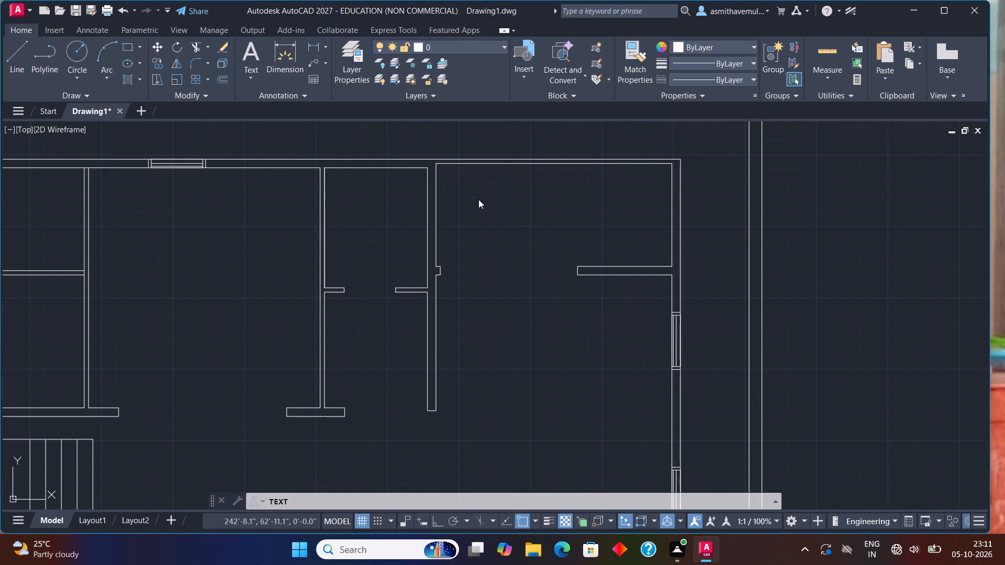
{"action": "left_click", "coordinate": [492, 190]}
{"action": "type", "text": "BALCONY"}
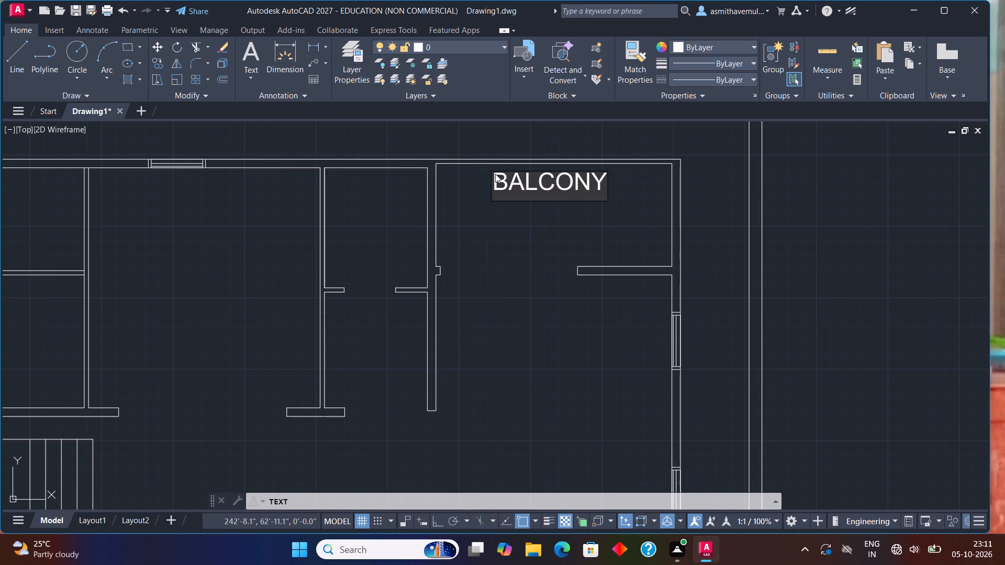
{"action": "key", "text": "Return"}
{"action": "type", "text": "13"}
{"action": "type", "text": "'9\"X"}
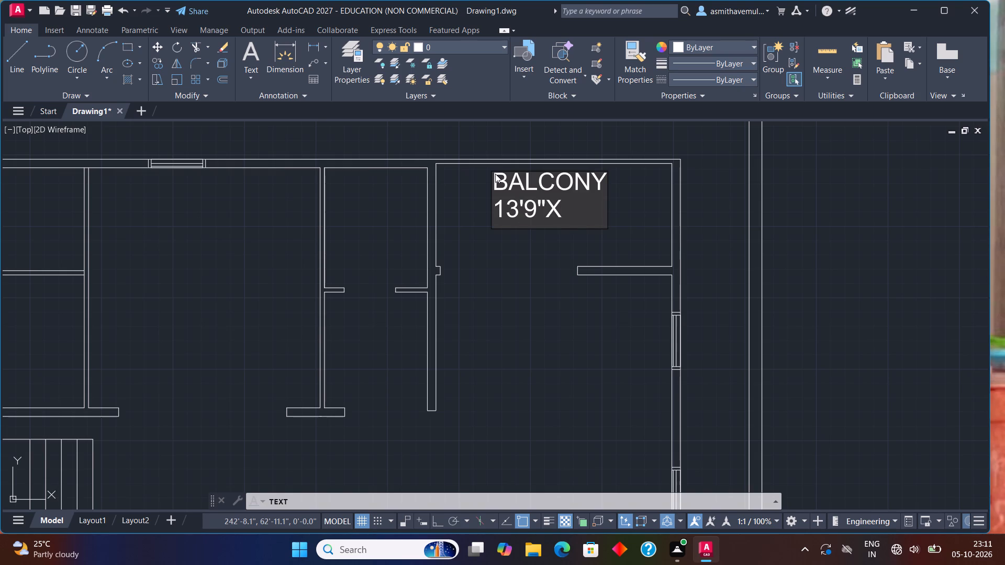
{"action": "type", "text": "5'9\""}
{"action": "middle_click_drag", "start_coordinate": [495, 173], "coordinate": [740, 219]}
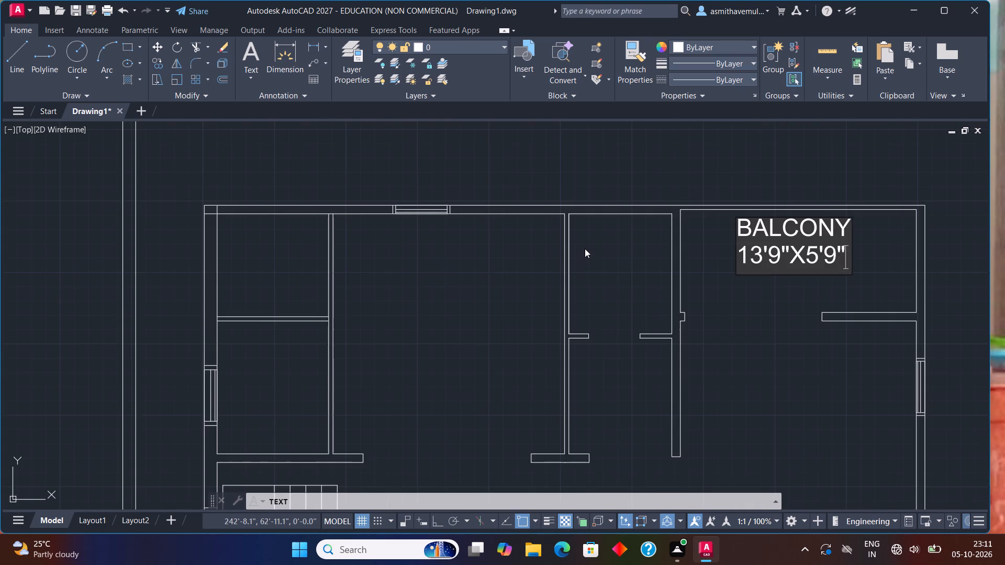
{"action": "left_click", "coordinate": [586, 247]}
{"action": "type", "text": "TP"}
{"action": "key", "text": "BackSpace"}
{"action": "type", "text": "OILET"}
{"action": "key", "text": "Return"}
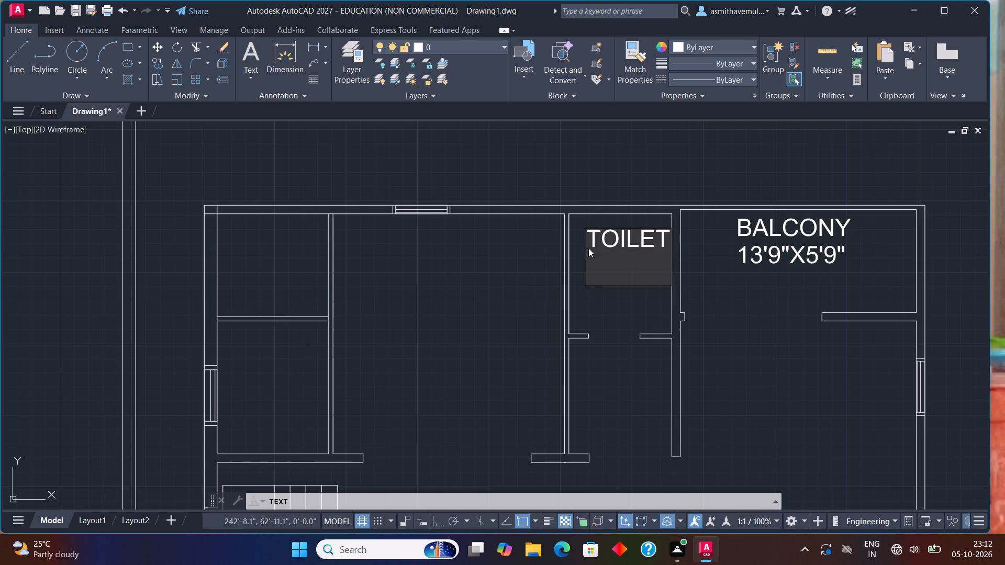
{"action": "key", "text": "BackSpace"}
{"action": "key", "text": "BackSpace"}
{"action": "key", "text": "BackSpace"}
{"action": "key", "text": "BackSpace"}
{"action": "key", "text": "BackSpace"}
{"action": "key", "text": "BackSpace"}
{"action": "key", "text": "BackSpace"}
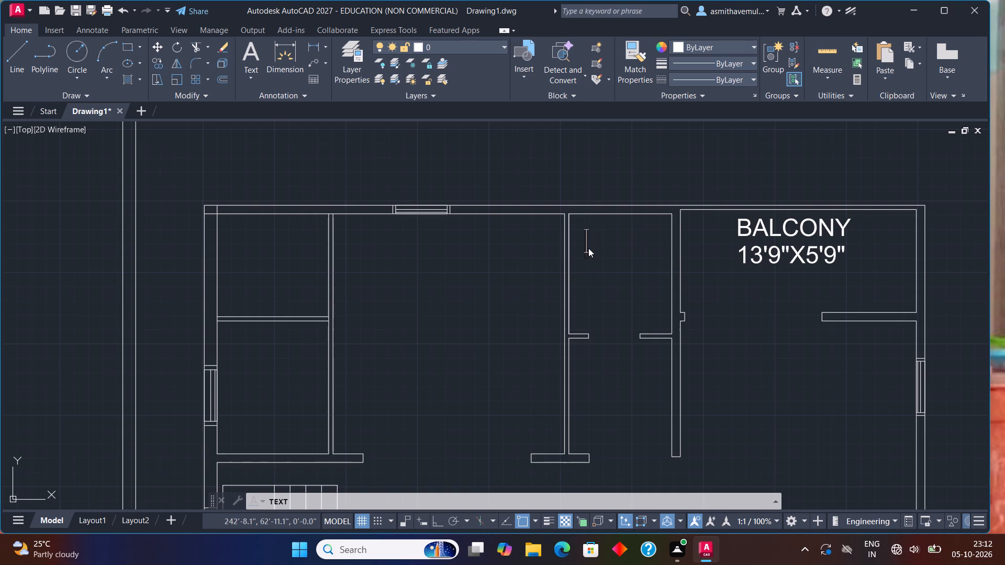
Label the small room beside the balcony TOILET, with 6'X7' on the line beneath.
{"action": "scroll", "coordinate": [588, 248], "scroll_direction": "up", "scroll_amount": 1}
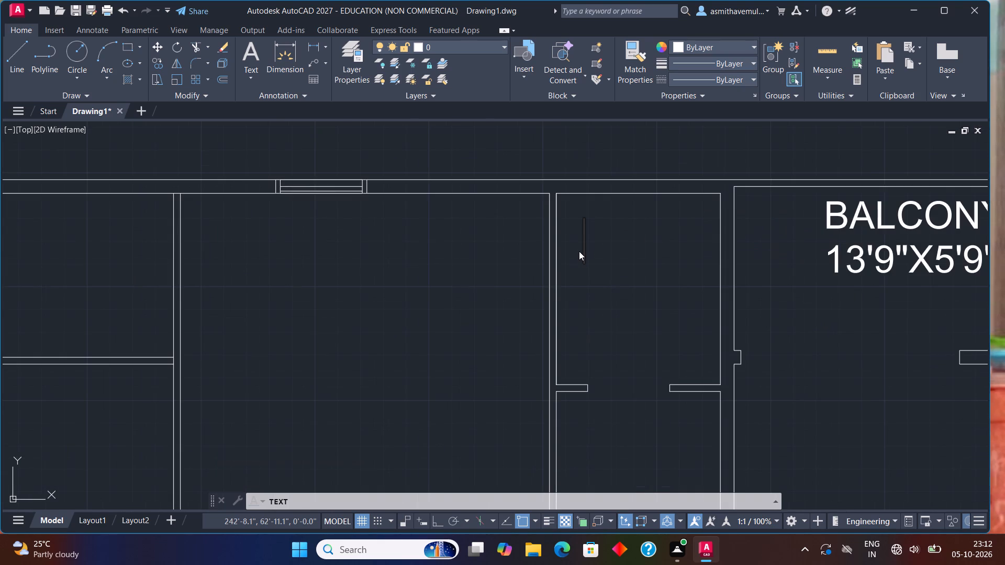
{"action": "left_click", "coordinate": [576, 251]}
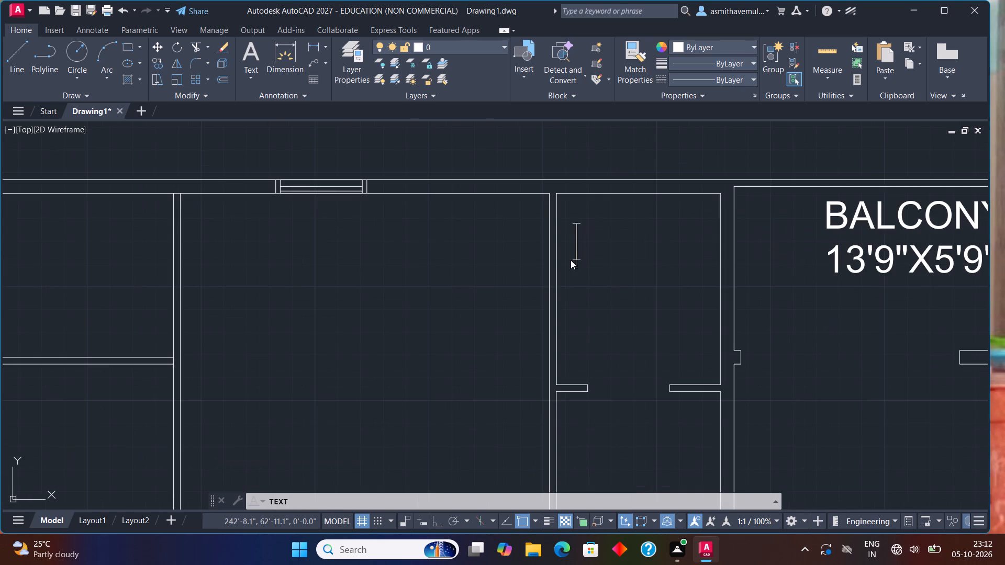
{"action": "left_click", "coordinate": [570, 250]}
{"action": "type", "text": "TOILET"}
{"action": "key", "text": "Return"}
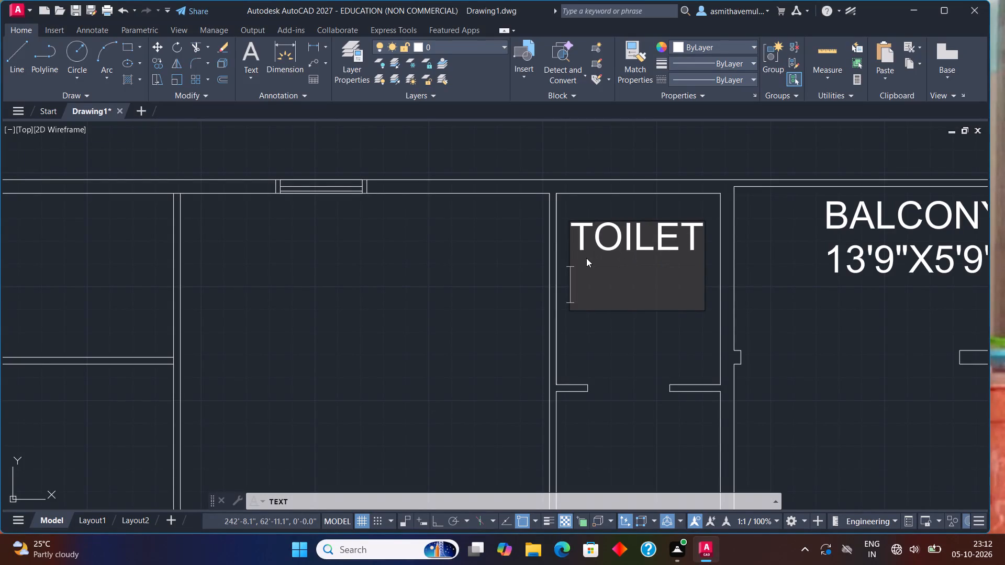
{"action": "type", "text": "6'X"}
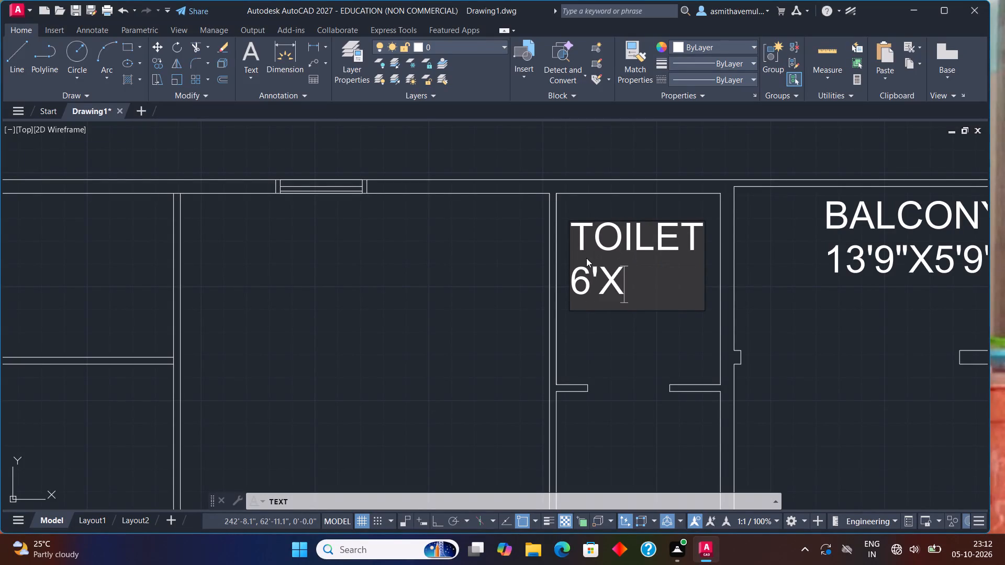
{"action": "key", "text": "7"}
{"action": "key", "text": "apostrophe"}
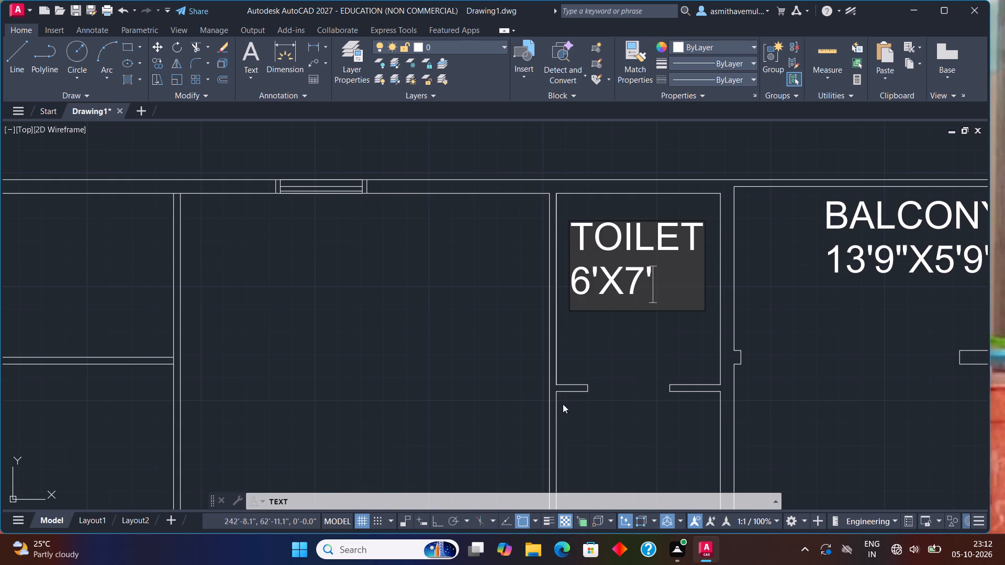
Add the size text 6'X6'8" in the open space directly below the toilet.
{"action": "middle_click_drag", "start_coordinate": [624, 450], "coordinate": [671, 282]}
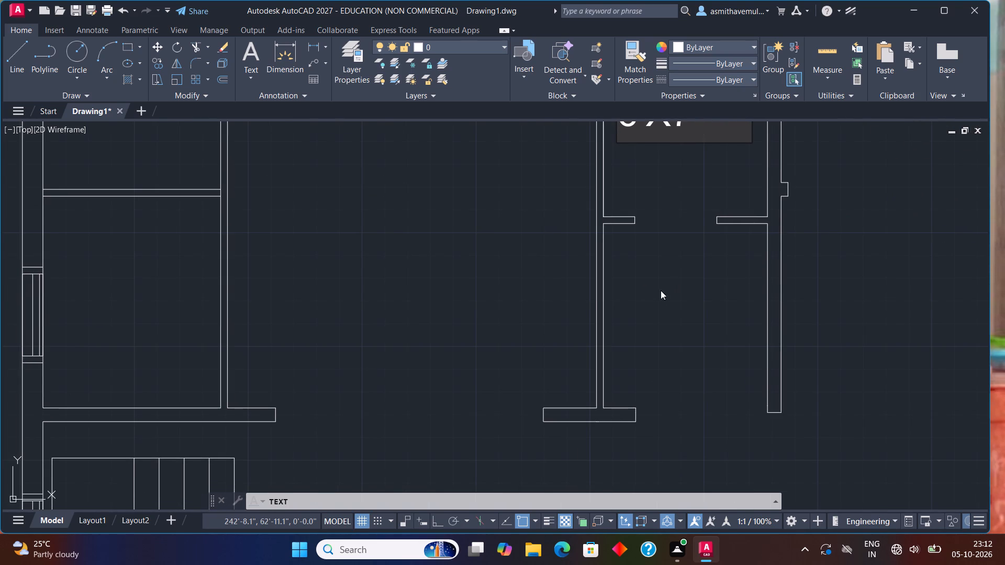
{"action": "left_click", "coordinate": [632, 312]}
{"action": "type", "text": "6'X"}
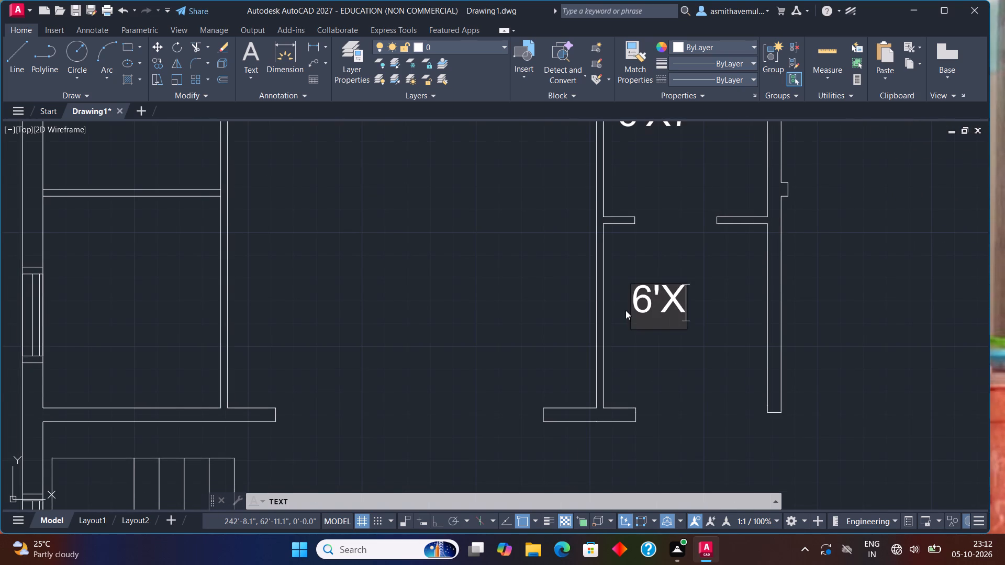
{"action": "type", "text": "6'8\""}
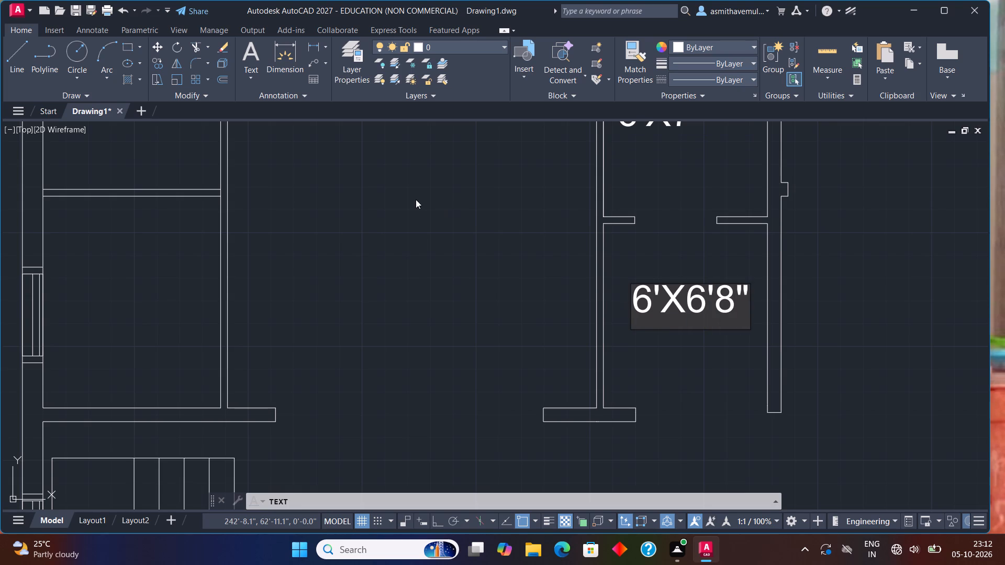
Label the large room on the other side of the toilet wall KITCHEN, with 13'6"X14' on the line beneath.
{"action": "scroll", "coordinate": [410, 207], "scroll_direction": "down", "scroll_amount": 1}
{"action": "middle_click_drag", "start_coordinate": [410, 208], "coordinate": [440, 327]}
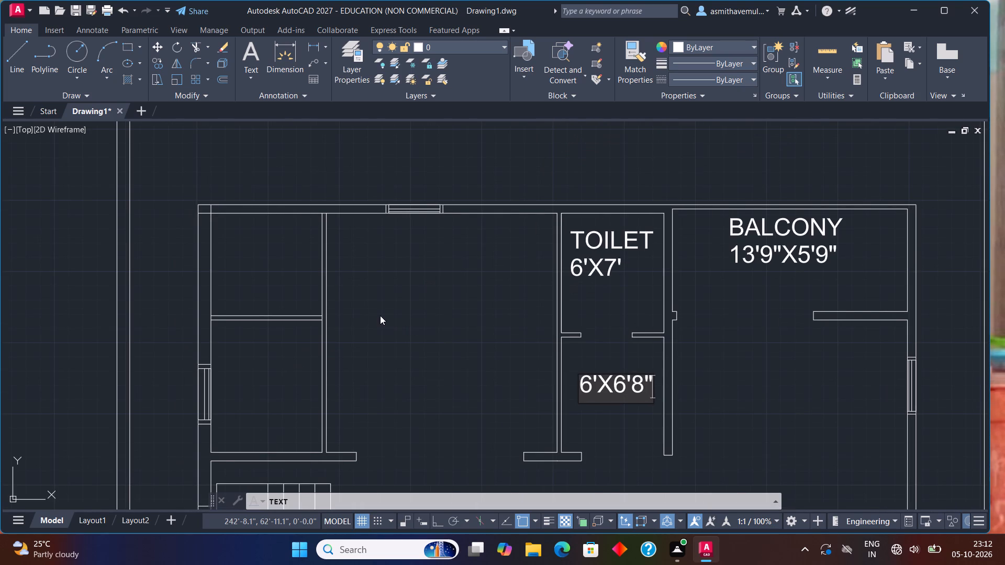
{"action": "left_click", "coordinate": [380, 315]}
{"action": "type", "text": "KITCHEN"}
{"action": "key", "text": "Return"}
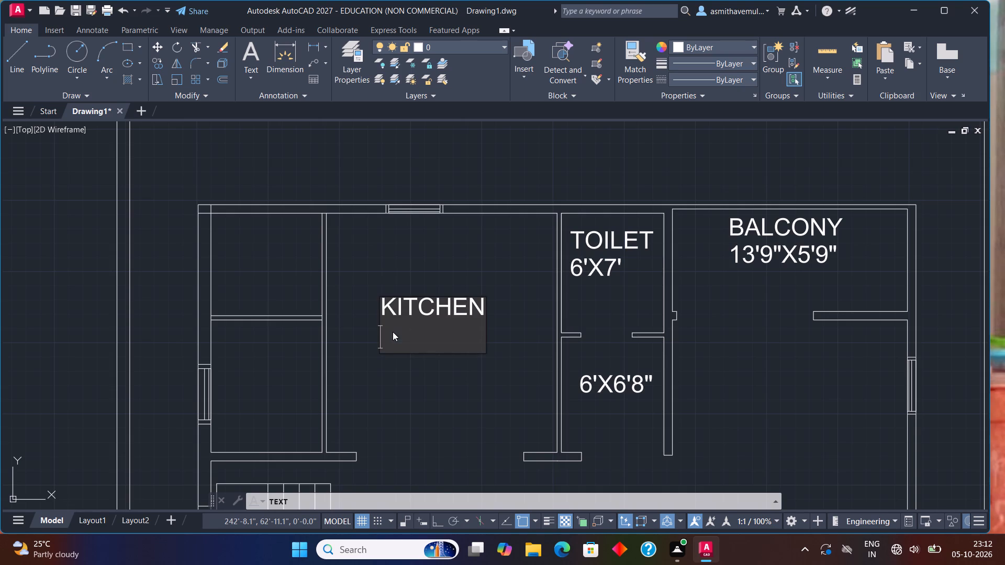
{"action": "type", "text": "13'6\"X"}
{"action": "type", "text": "14'"}
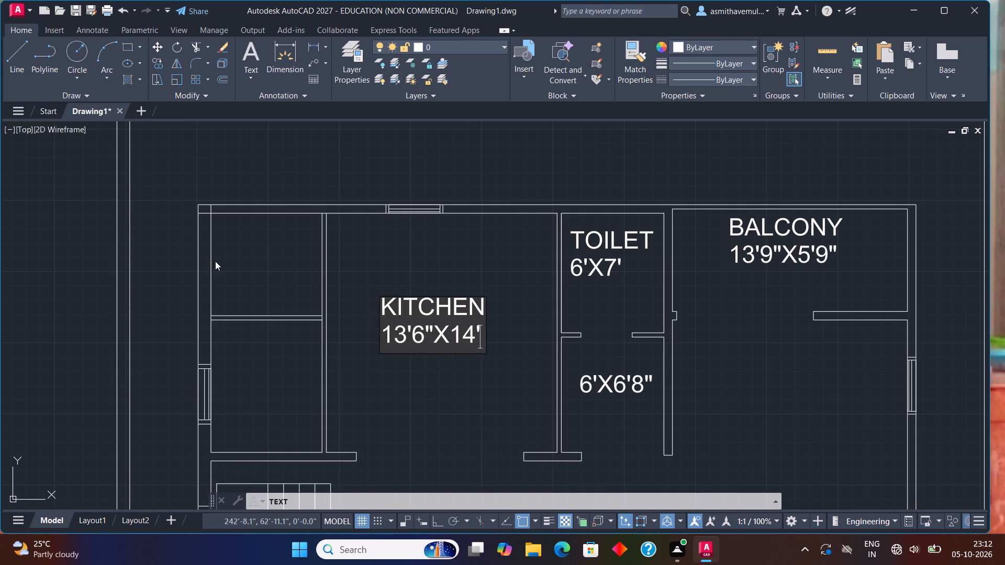
Label the small room with the window beside the kitchen STORE ROOM on two lines, with 6'8"X8' on the line beneath.
{"action": "left_click", "coordinate": [234, 357]}
{"action": "key", "text": "s"}
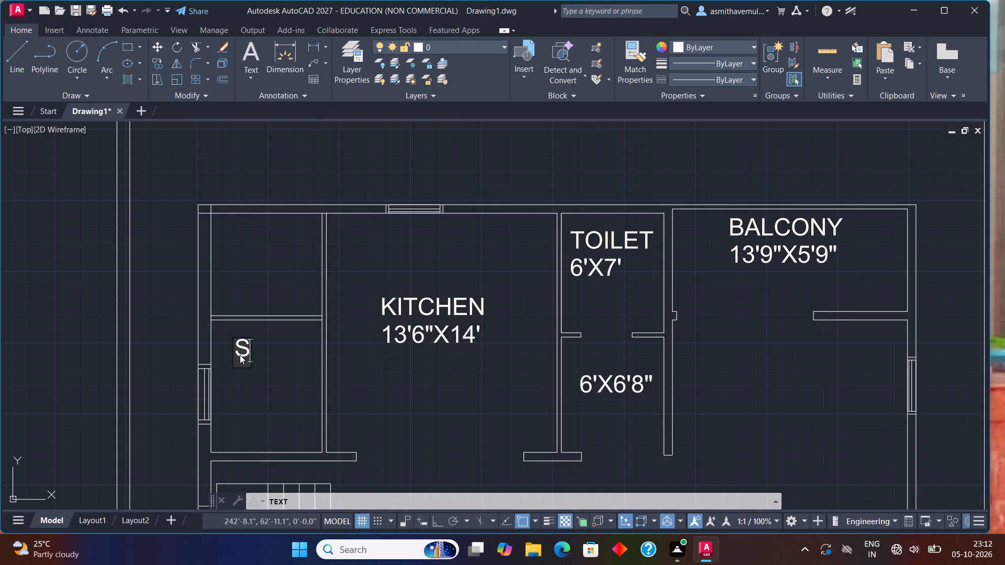
{"action": "type", "text": "TORE"}
{"action": "key", "text": "Return"}
{"action": "type", "text": "ROOM"}
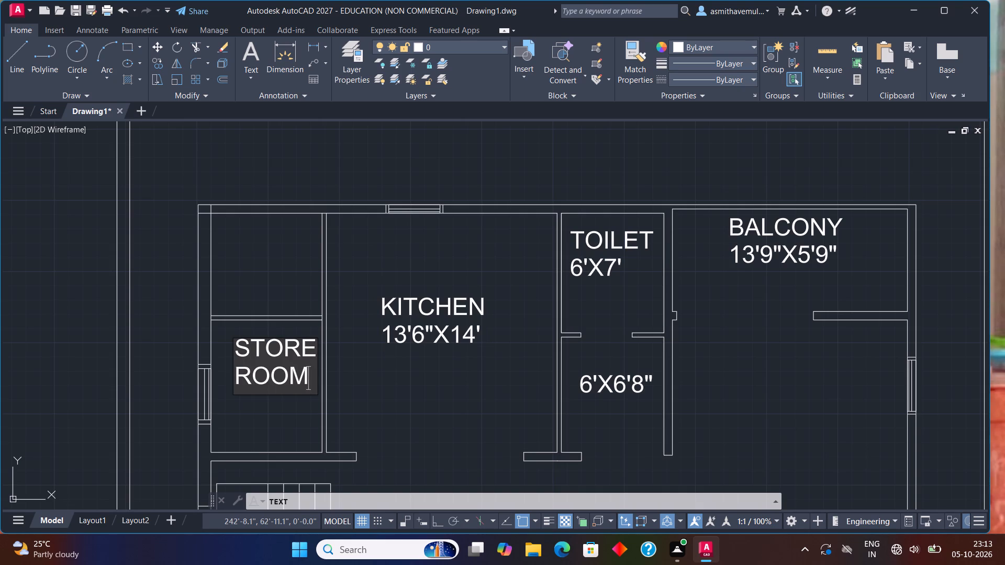
{"action": "key", "text": "Return"}
{"action": "type", "text": "6'8"}
{"action": "type", "text": "\"X"}
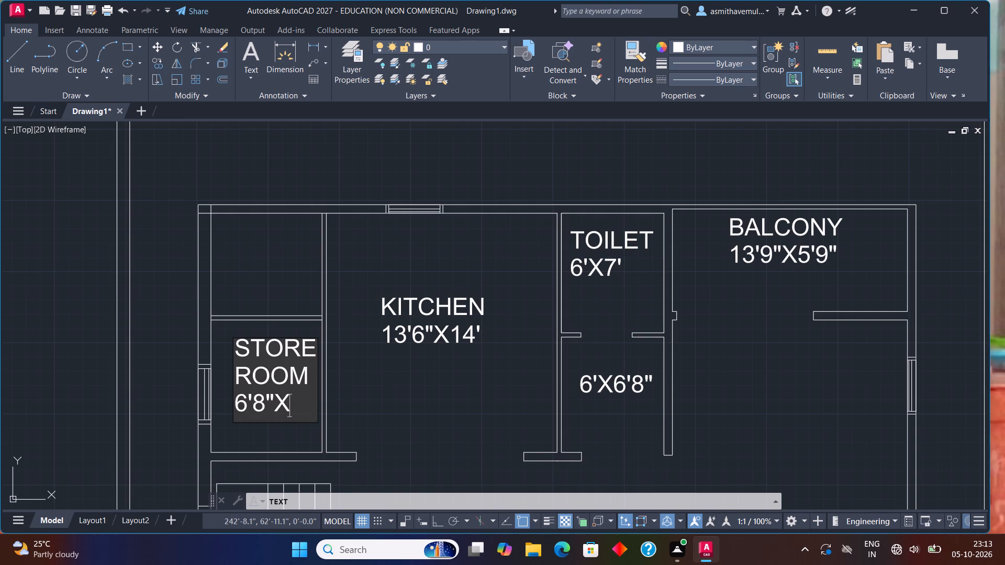
{"action": "type", "text": "8'"}
Label the open space beside the staircase STAIR AREA, with 17'X14'6" on the line beneath, and finish the text command.
{"action": "scroll", "coordinate": [275, 348], "scroll_direction": "down", "scroll_amount": 1}
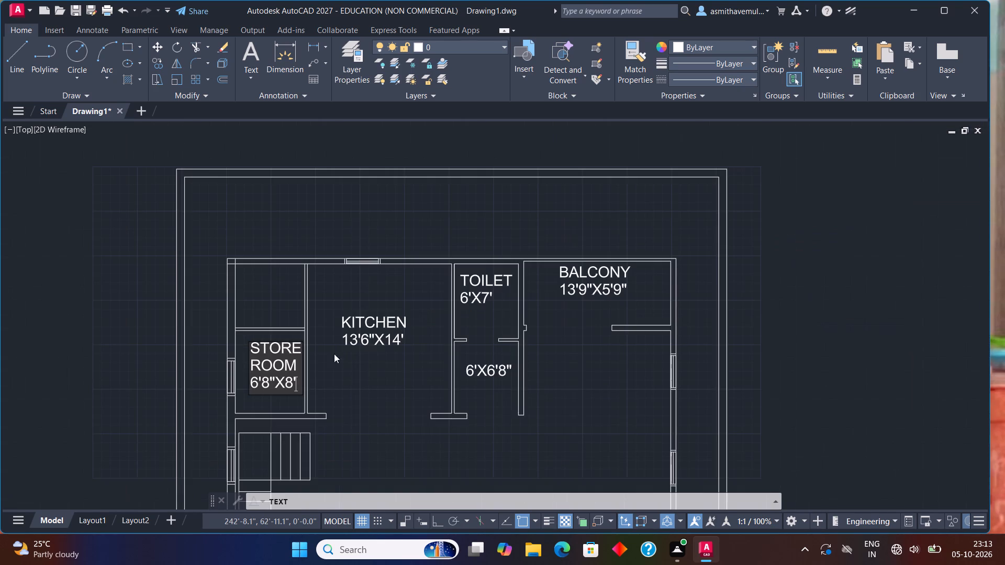
{"action": "middle_click_drag", "start_coordinate": [394, 436], "coordinate": [437, 323]}
{"action": "scroll", "coordinate": [419, 348], "scroll_direction": "up", "scroll_amount": 1}
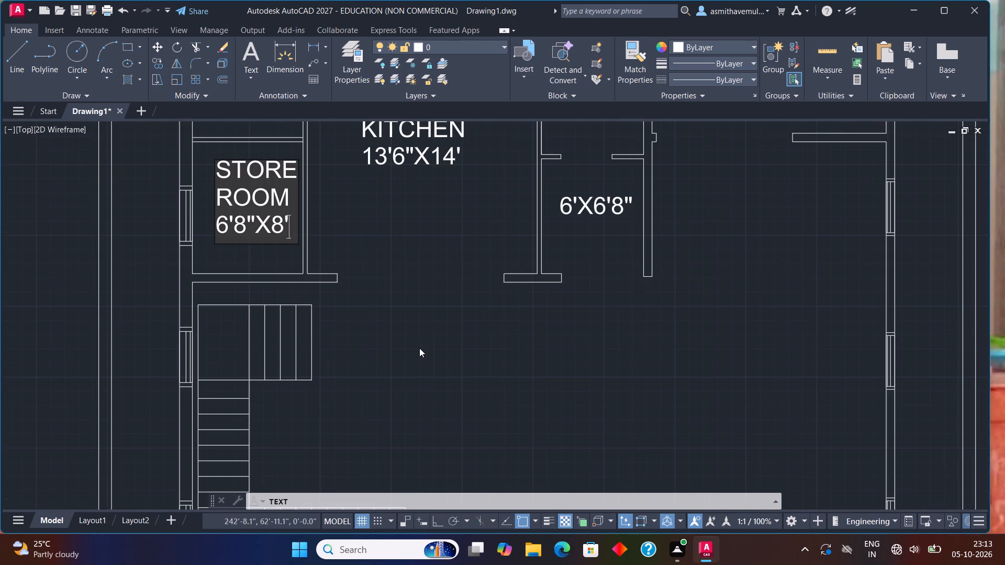
{"action": "middle_click_drag", "start_coordinate": [366, 396], "coordinate": [433, 264]}
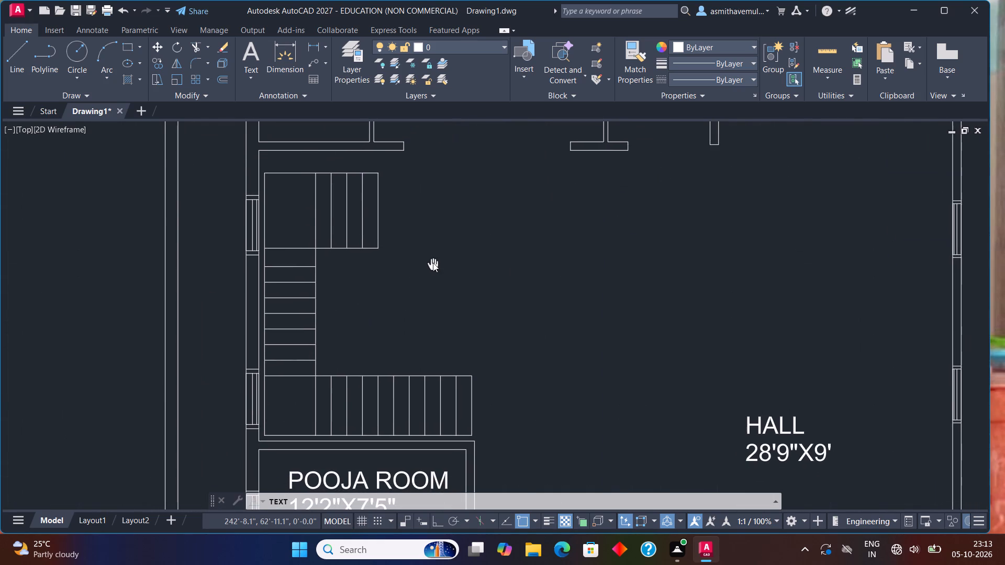
{"action": "left_click", "coordinate": [411, 290]}
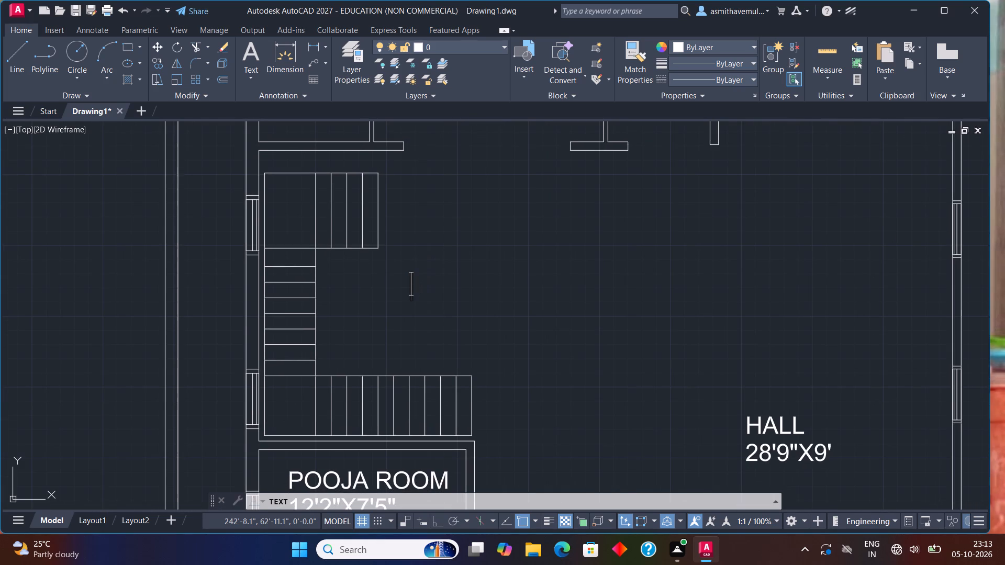
{"action": "left_click", "coordinate": [415, 297]}
{"action": "type", "text": "STAIT"}
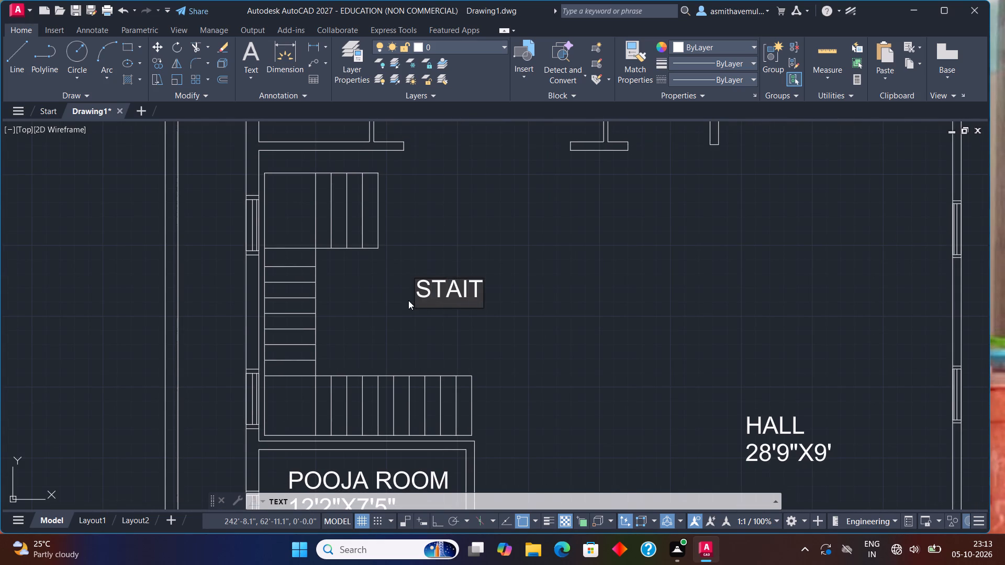
{"action": "key", "text": "BackSpace"}
{"action": "type", "text": "R ARE"}
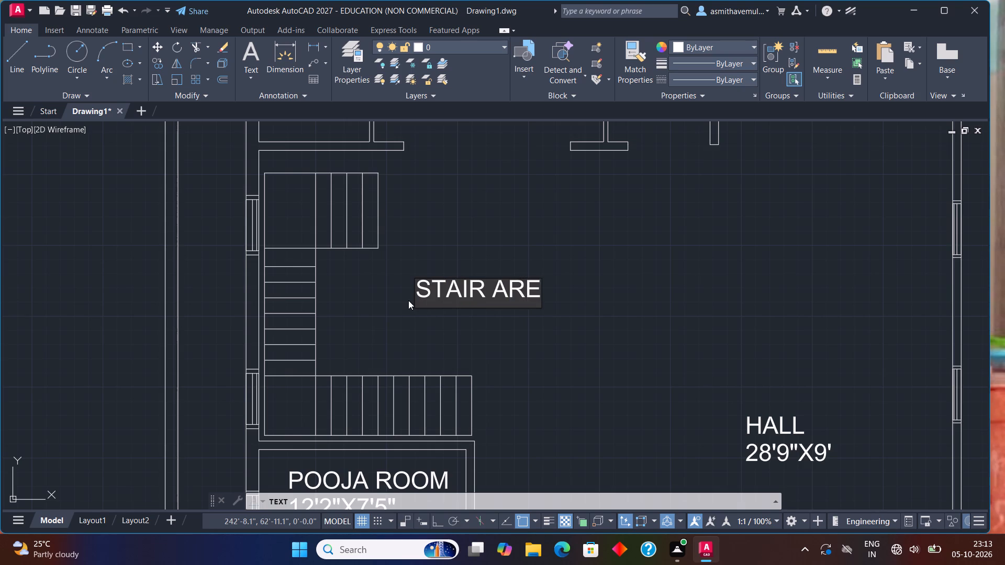
{"action": "key", "text": "a"}
{"action": "key", "text": "Return"}
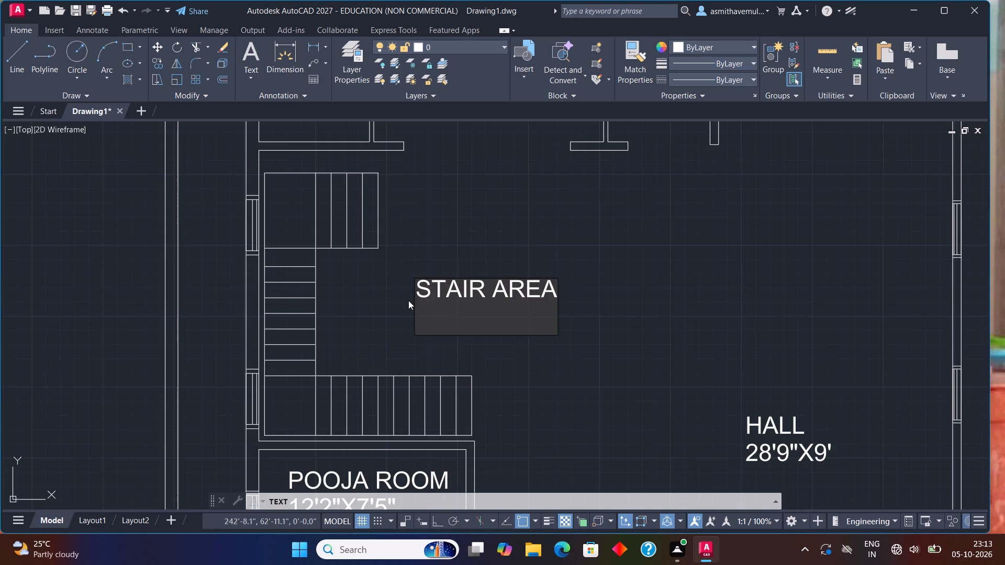
{"action": "type", "text": "17'X"}
{"action": "type", "text": "14'6\""}
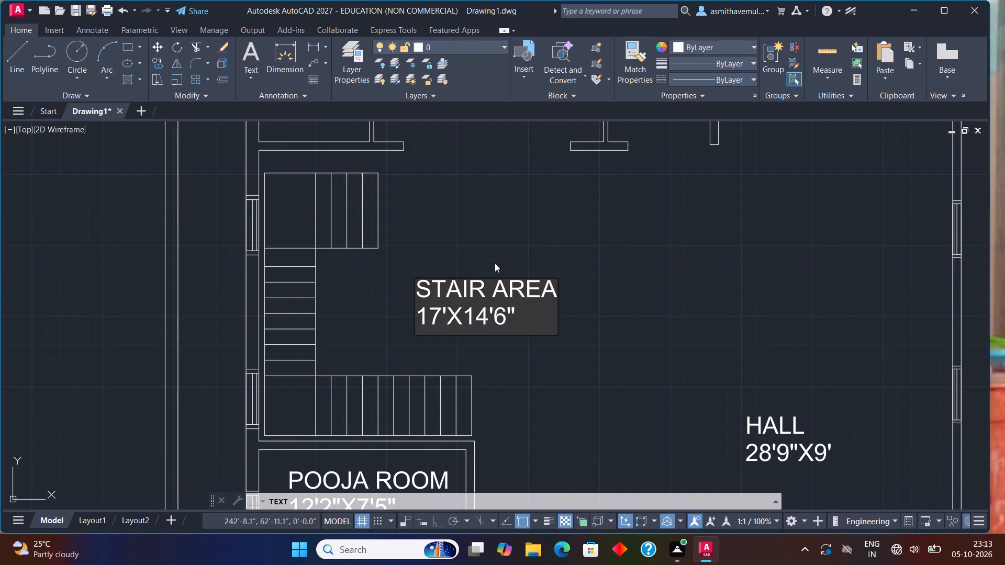
{"action": "scroll", "coordinate": [502, 263], "scroll_direction": "down", "scroll_amount": 2}
{"action": "middle_click_drag", "start_coordinate": [576, 279], "coordinate": [578, 286]}
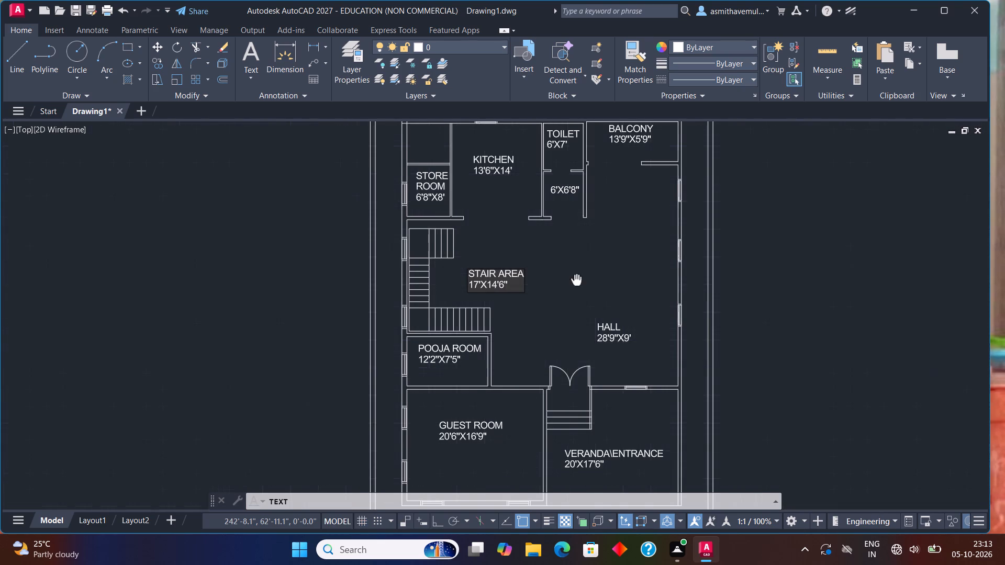
{"action": "middle_click_drag", "start_coordinate": [578, 286], "coordinate": [582, 318]}
{"action": "left_click", "coordinate": [761, 317]}
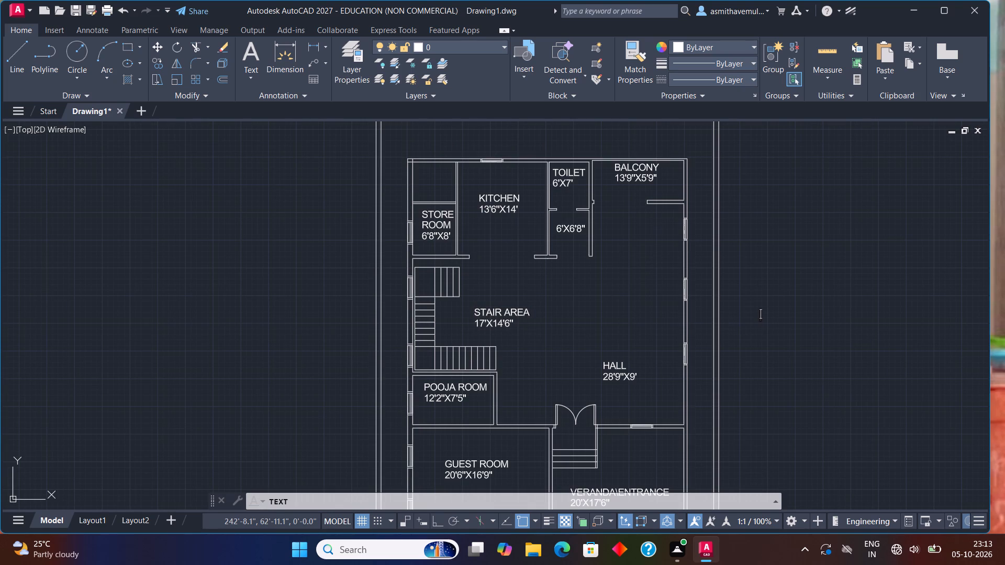
{"action": "key", "text": "Escape"}
Trim the short inner wall line crossing the wall thickness at the plan's upper-left corner, above the store room.
{"action": "scroll", "coordinate": [535, 227], "scroll_direction": "up", "scroll_amount": 1}
{"action": "middle_click_drag", "start_coordinate": [520, 224], "coordinate": [563, 304]}
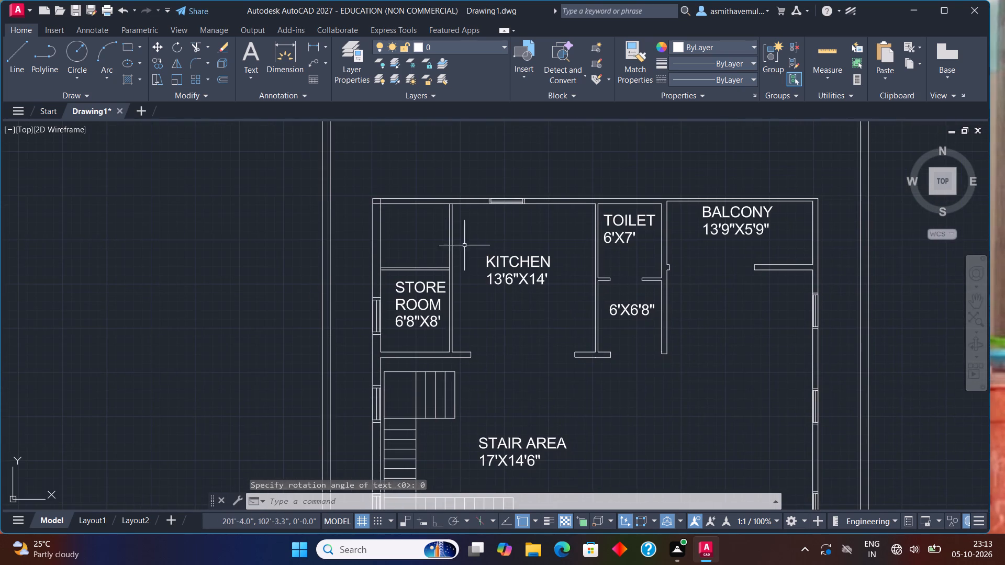
{"action": "scroll", "coordinate": [443, 239], "scroll_direction": "up", "scroll_amount": 1}
{"action": "middle_click_drag", "start_coordinate": [441, 239], "coordinate": [470, 282]}
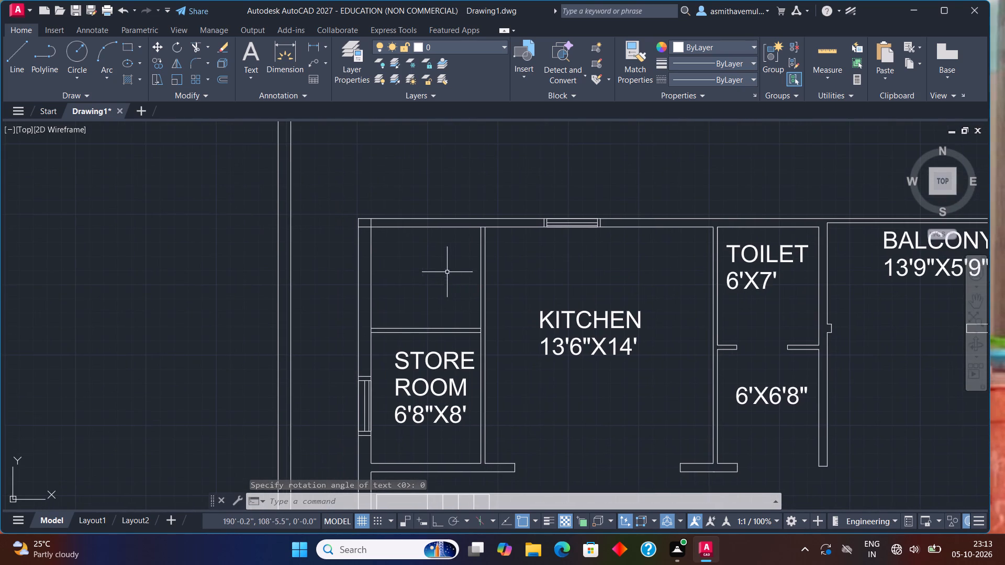
{"action": "scroll", "coordinate": [399, 241], "scroll_direction": "up", "scroll_amount": 1}
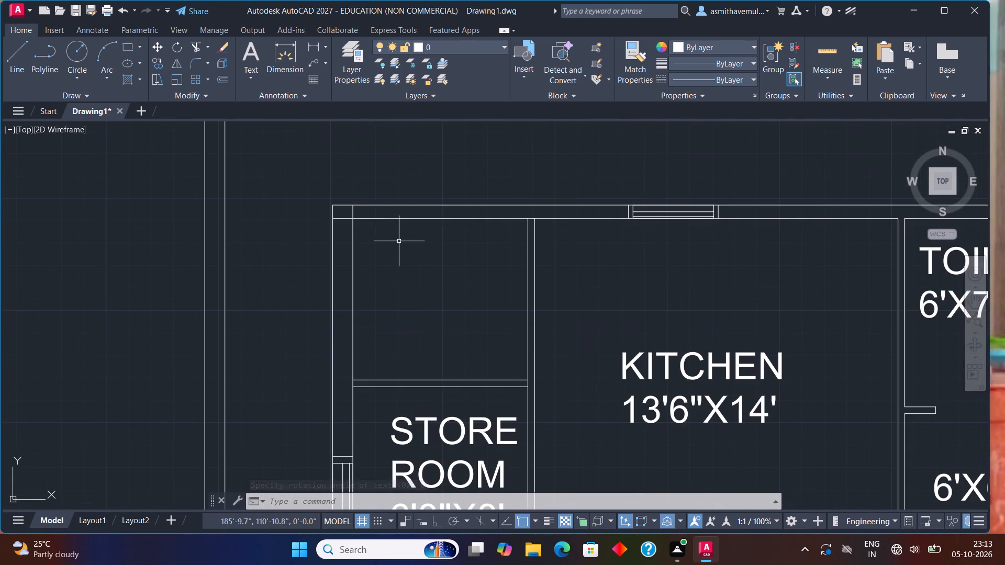
{"action": "type", "text": "TRIM"}
{"action": "key", "text": "Return"}
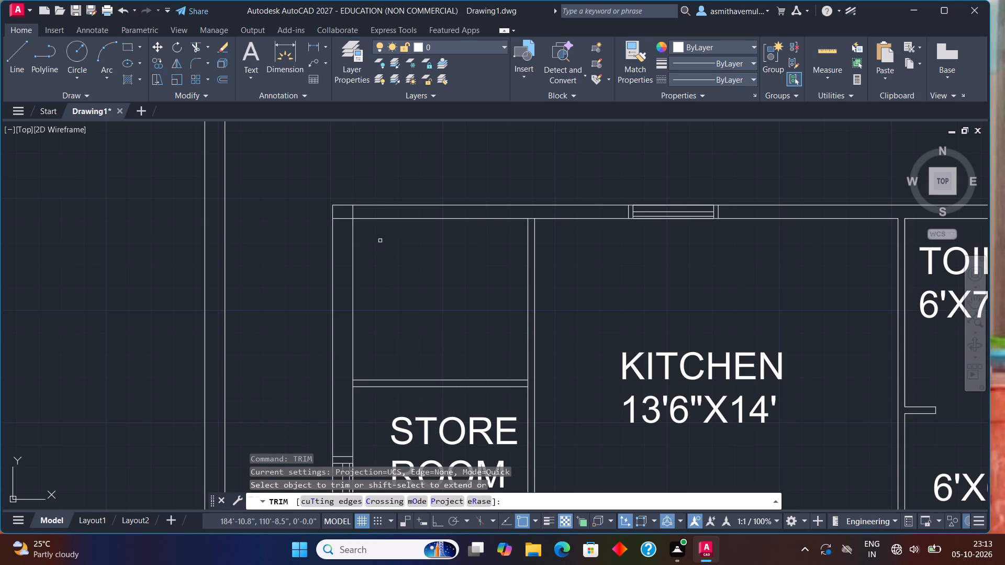
{"action": "left_click", "coordinate": [346, 219]}
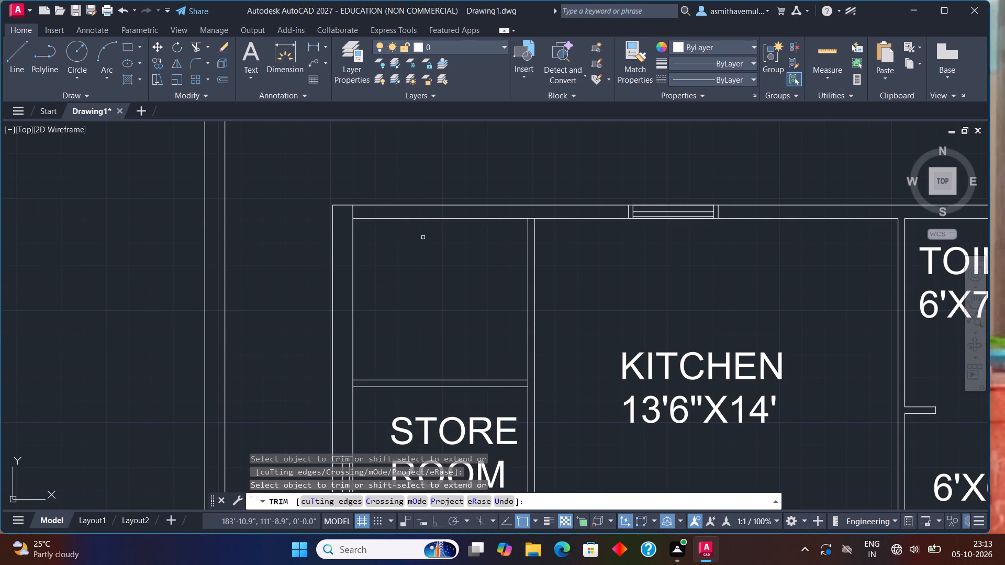
{"action": "key", "text": "Escape"}
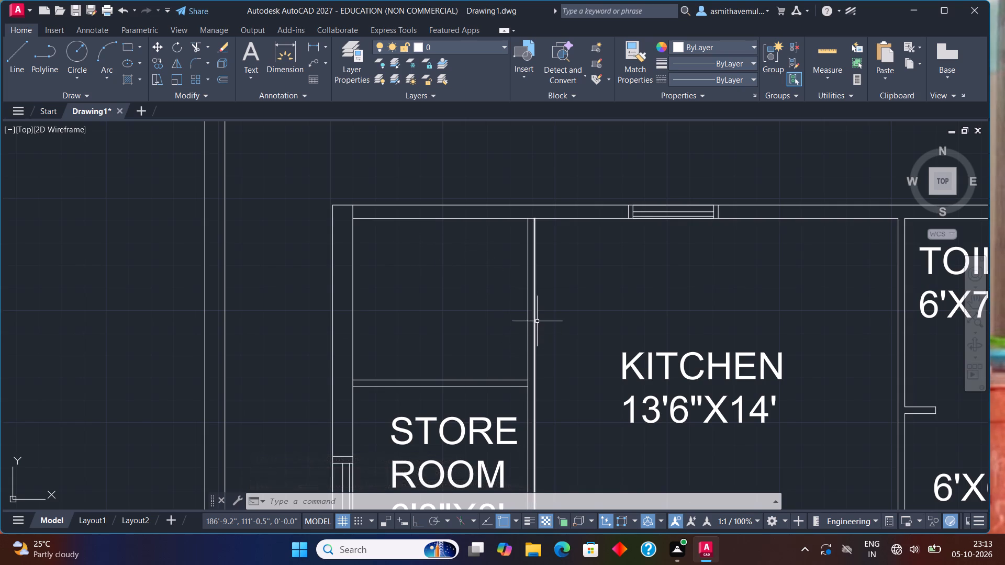
Draw a short line across the thickness of the outer wall, midway along the unlabelled room above the store room.
{"action": "middle_click_drag", "start_coordinate": [537, 319], "coordinate": [524, 354]}
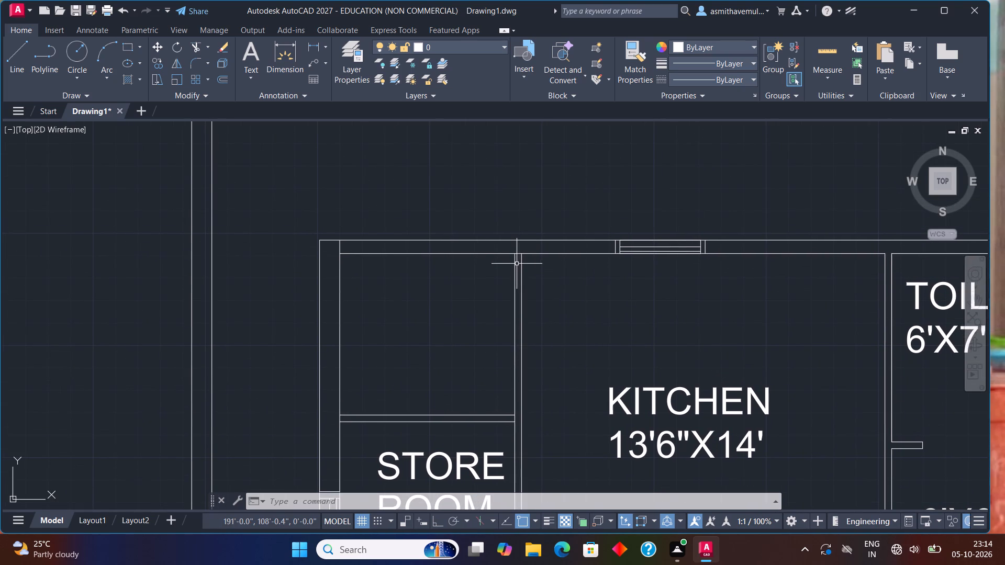
{"action": "key", "text": "l"}
{"action": "key", "text": "Return"}
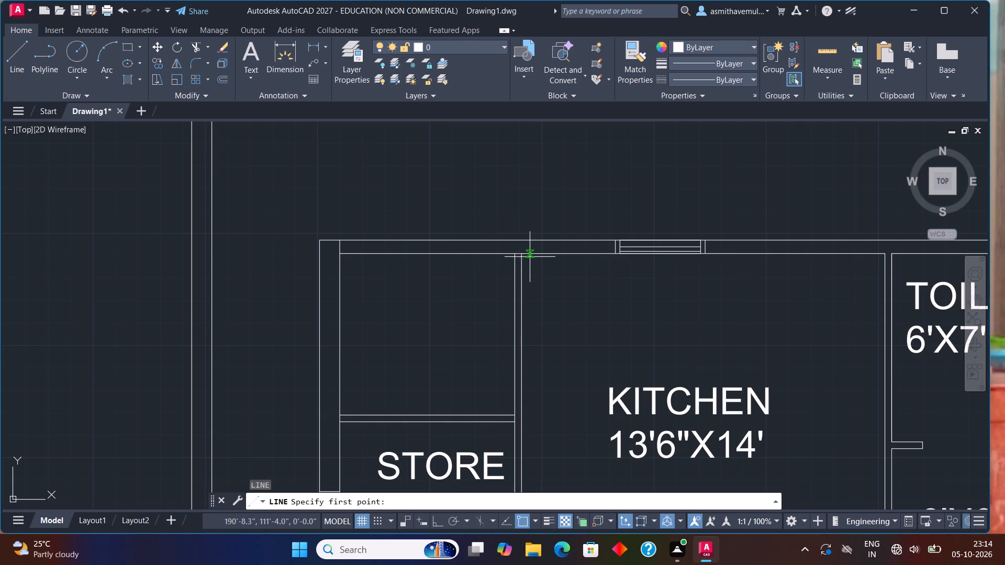
{"action": "left_click", "coordinate": [427, 241]}
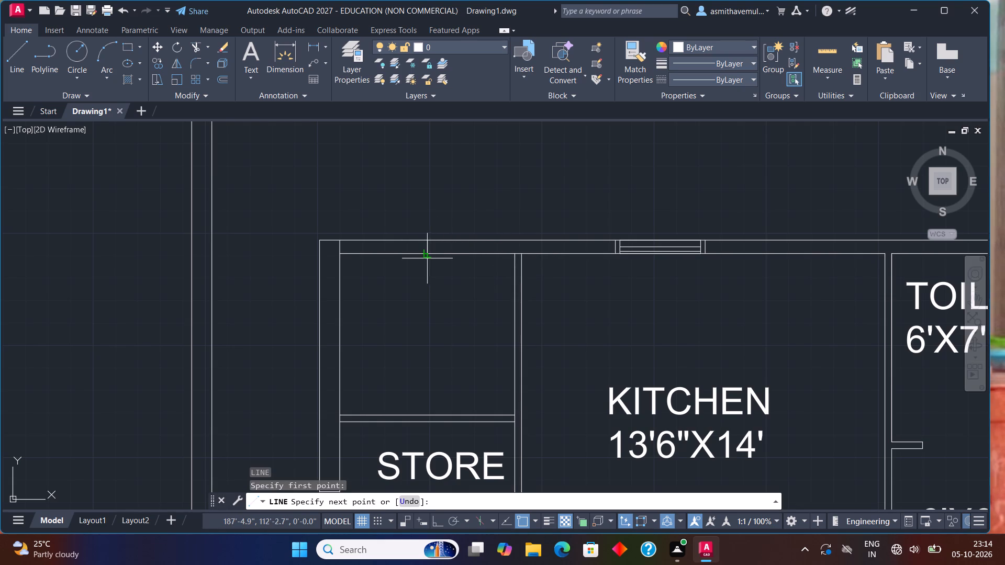
{"action": "left_click", "coordinate": [430, 255]}
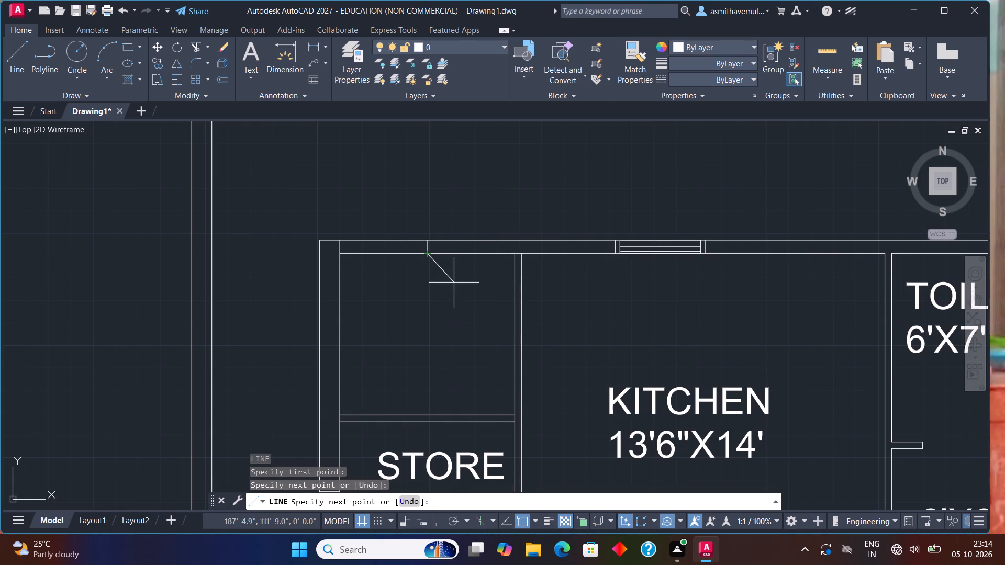
{"action": "key", "text": "Escape"}
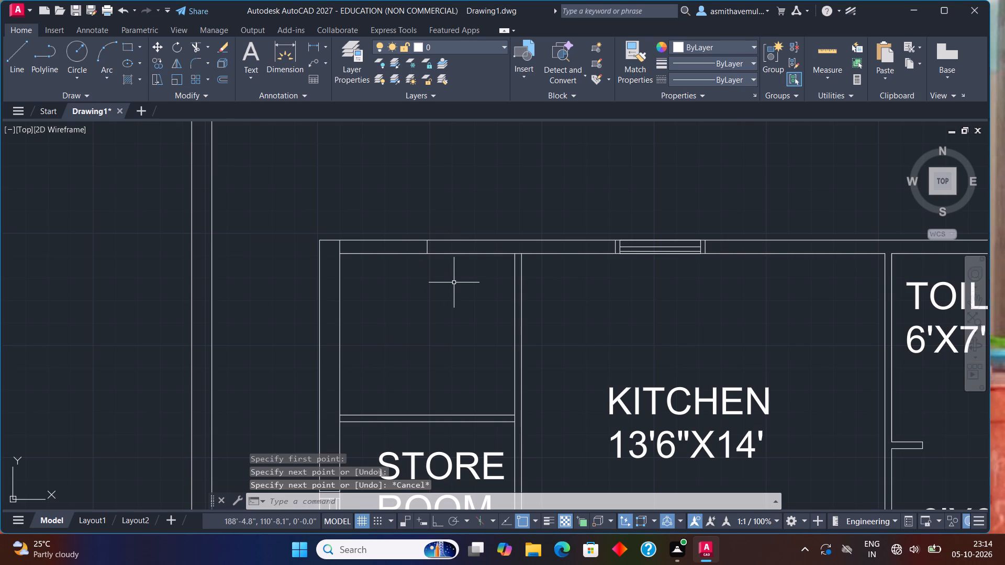
Trim both outer wall lines between the plan's upper-left corner and the short cross line to form an opening.
{"action": "type", "text": "TRIM"}
{"action": "key", "text": "Return"}
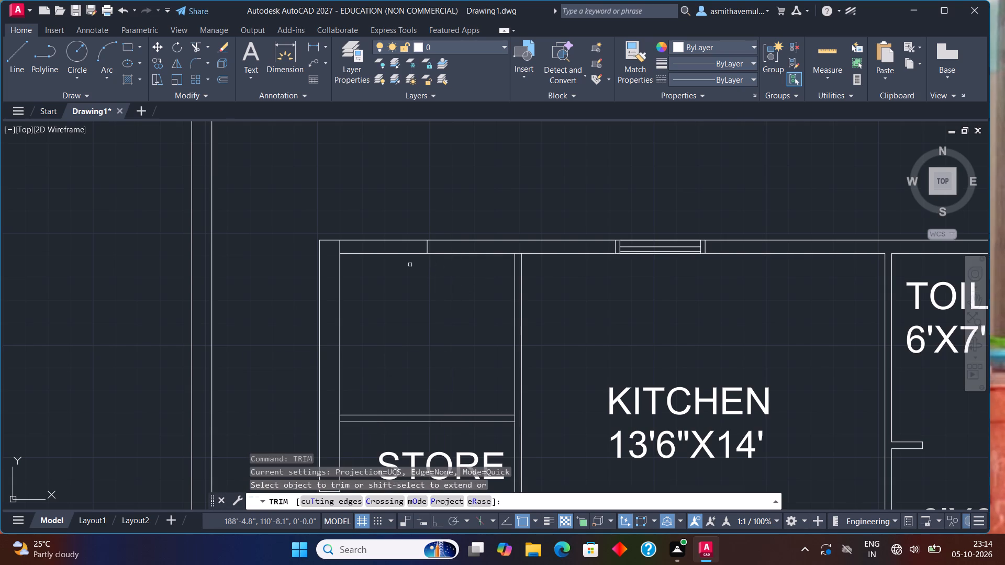
{"action": "left_click_drag", "start_coordinate": [410, 263], "coordinate": [397, 198]}
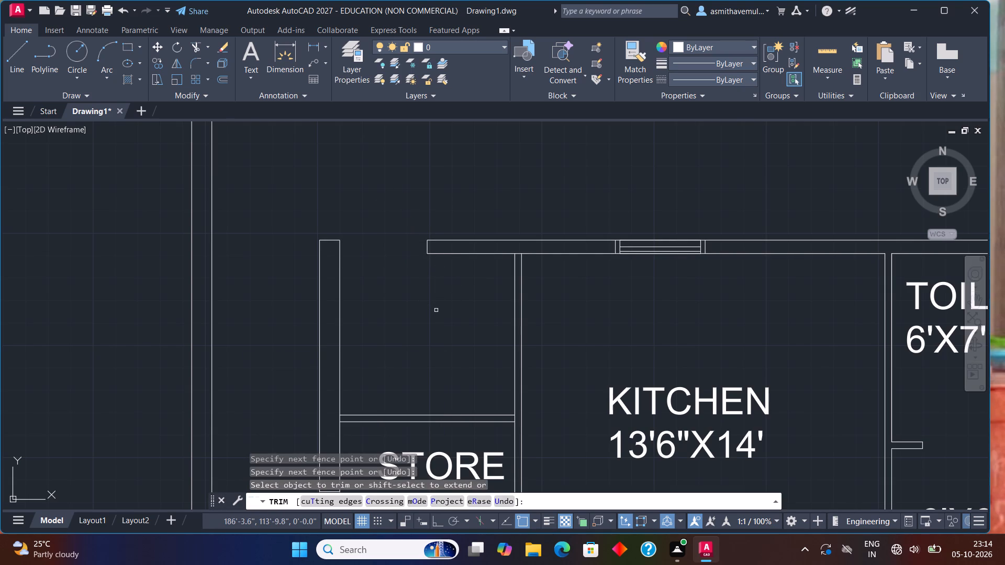
{"action": "key", "text": "Escape"}
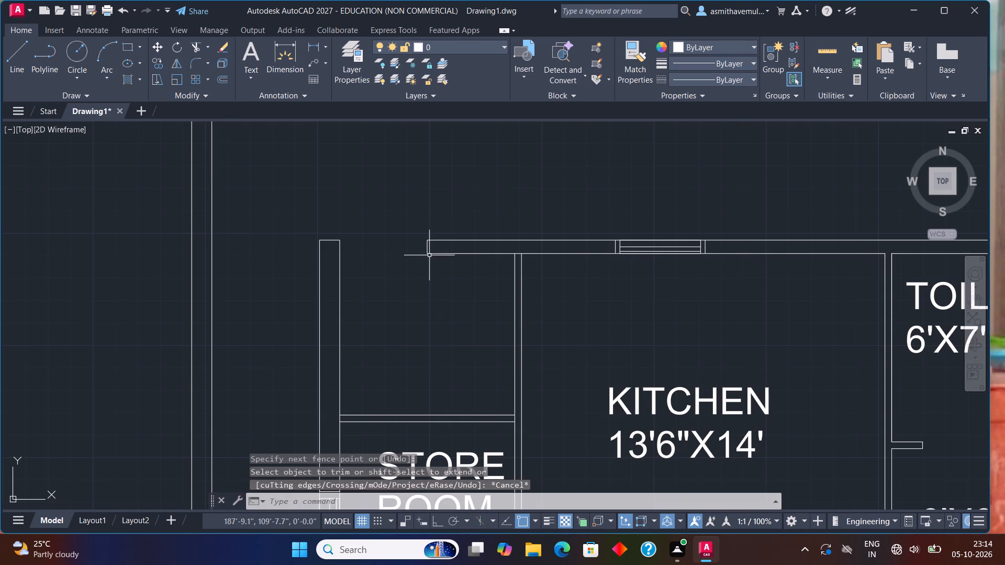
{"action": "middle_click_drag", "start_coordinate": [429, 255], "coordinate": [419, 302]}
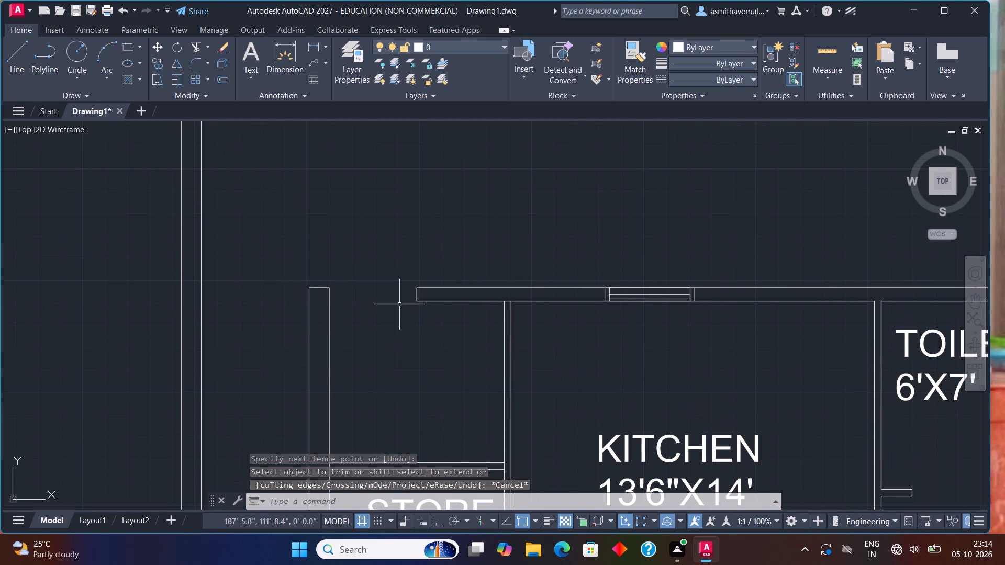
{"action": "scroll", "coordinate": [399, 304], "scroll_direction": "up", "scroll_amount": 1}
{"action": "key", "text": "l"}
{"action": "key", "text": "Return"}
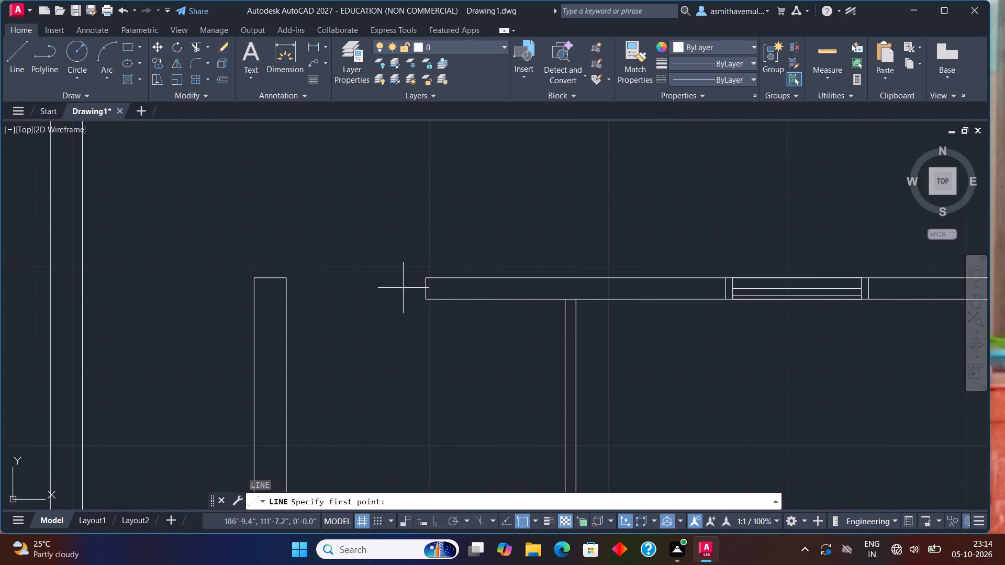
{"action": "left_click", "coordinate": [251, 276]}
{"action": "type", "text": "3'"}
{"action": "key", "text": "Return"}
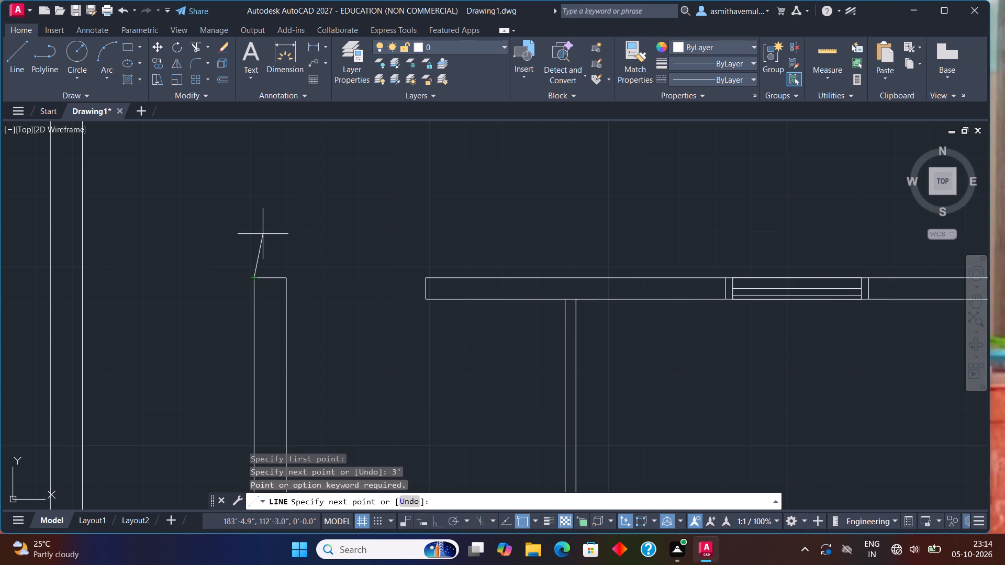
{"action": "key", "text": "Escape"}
With Ortho on, draw a three-sided line outline about 4'-6" wide projecting outward over the upper-left wall opening, ending on the outer wall line.
{"action": "scroll", "coordinate": [263, 234], "scroll_direction": "up", "scroll_amount": 1}
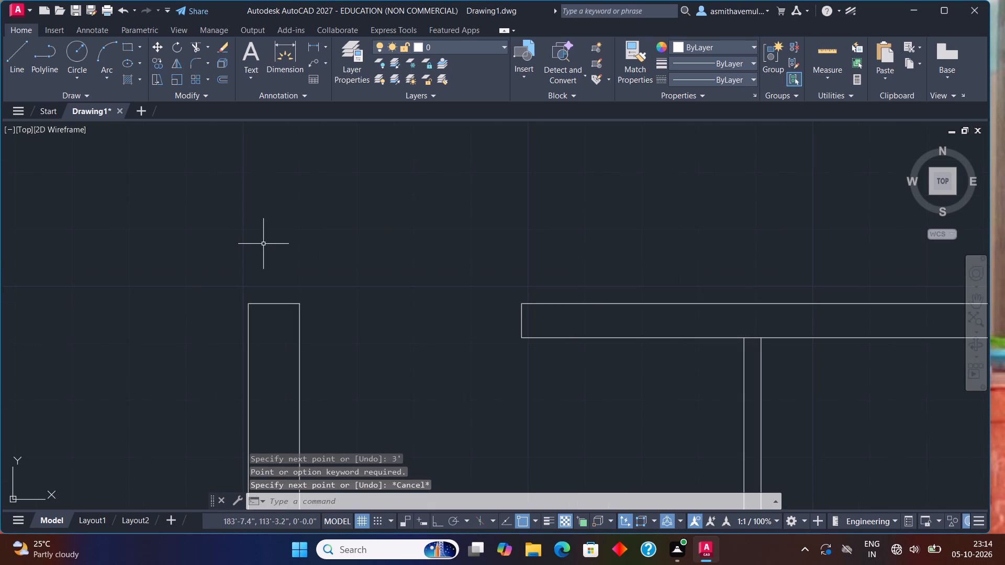
{"action": "key", "text": "l"}
{"action": "key", "text": "Return"}
{"action": "key", "text": "F8"}
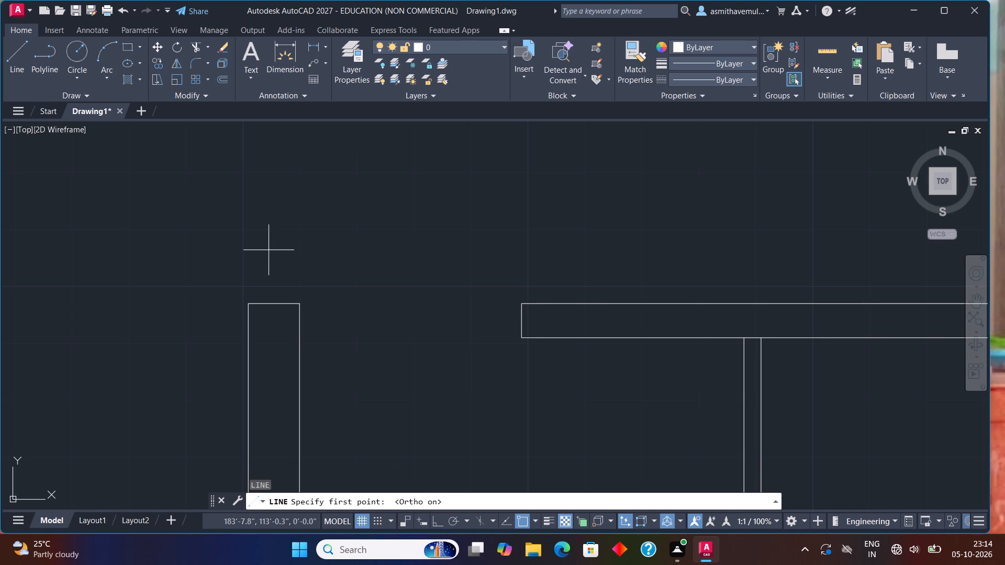
{"action": "left_click", "coordinate": [249, 307]}
{"action": "key", "text": "3"}
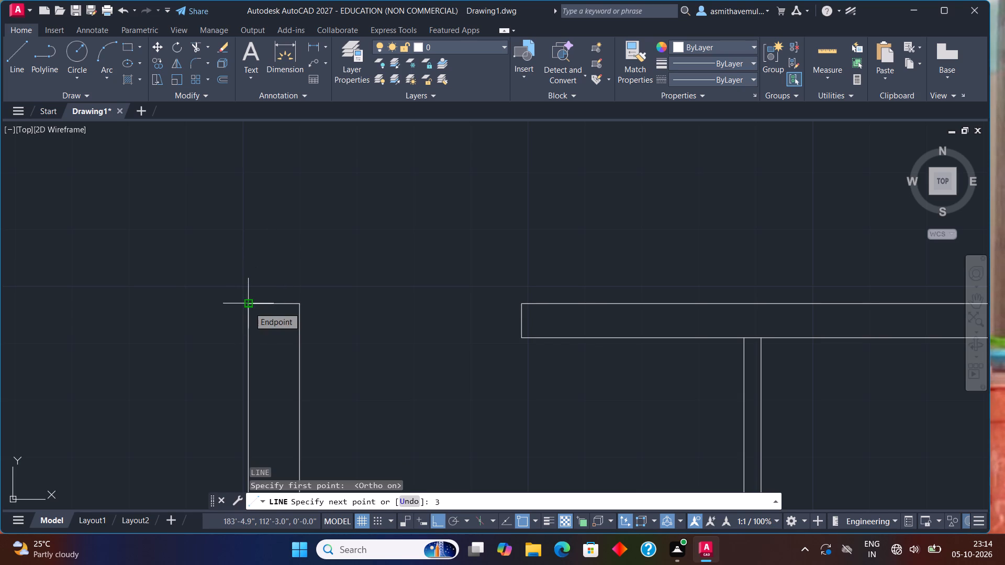
{"action": "key", "text": "apostrophe"}
{"action": "key", "text": "Return"}
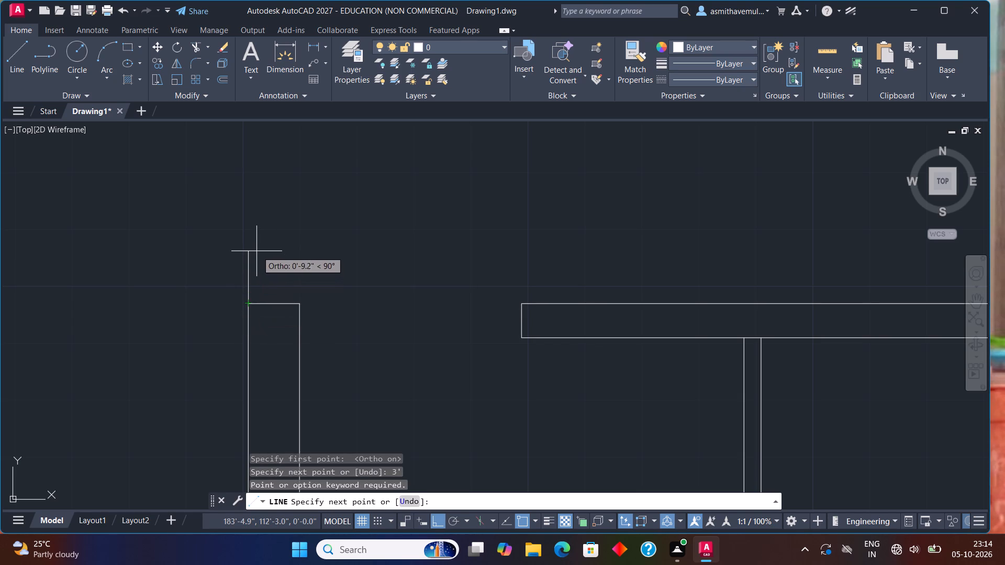
{"action": "left_click", "coordinate": [253, 213]}
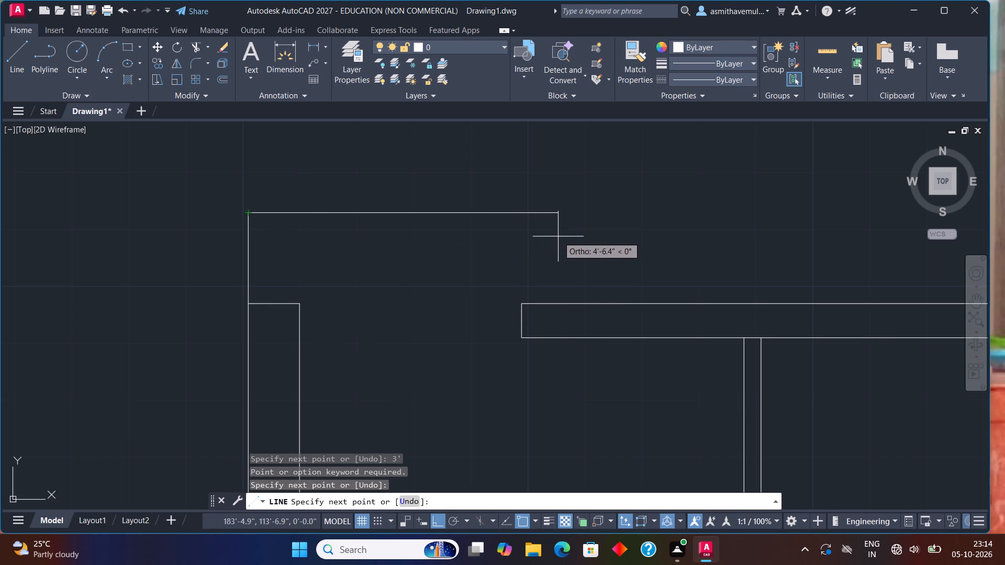
{"action": "left_click", "coordinate": [559, 236]}
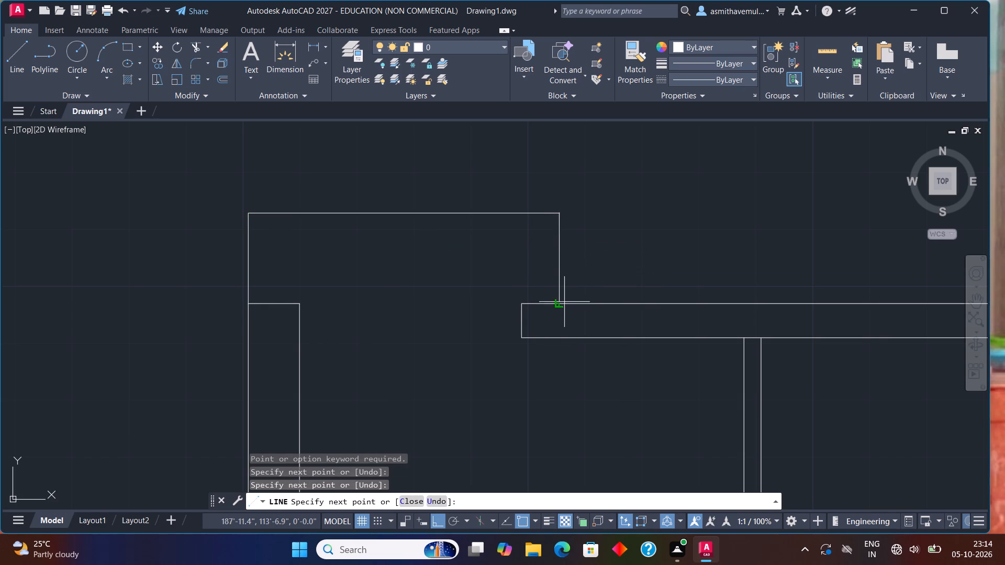
{"action": "left_click", "coordinate": [564, 304]}
{"action": "key", "text": "Escape"}
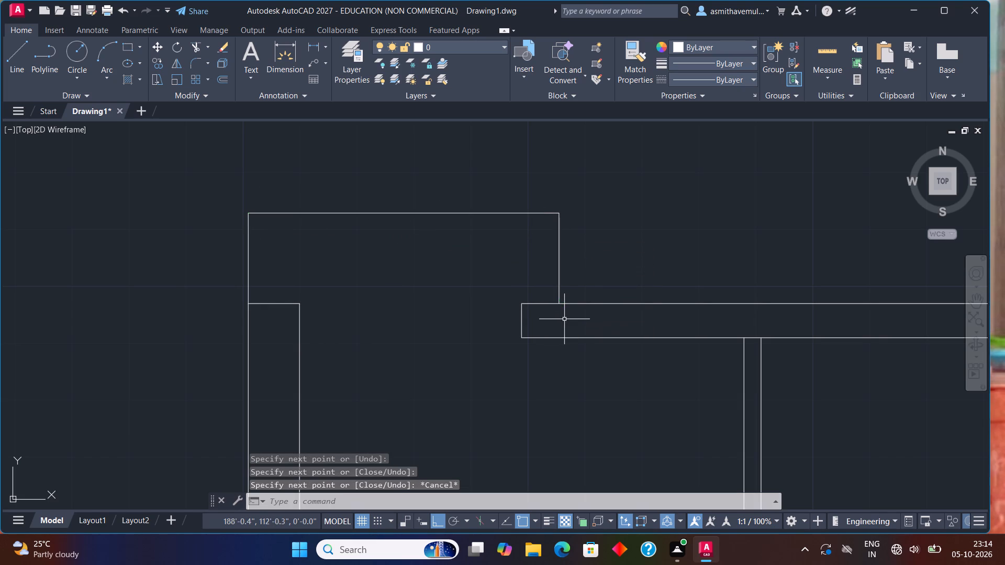
Draw a second three-sided outline about 2" inside the projection's outer lines, from the left wall end to the wall beyond the opening.
{"action": "key", "text": "l"}
{"action": "key", "text": "Return"}
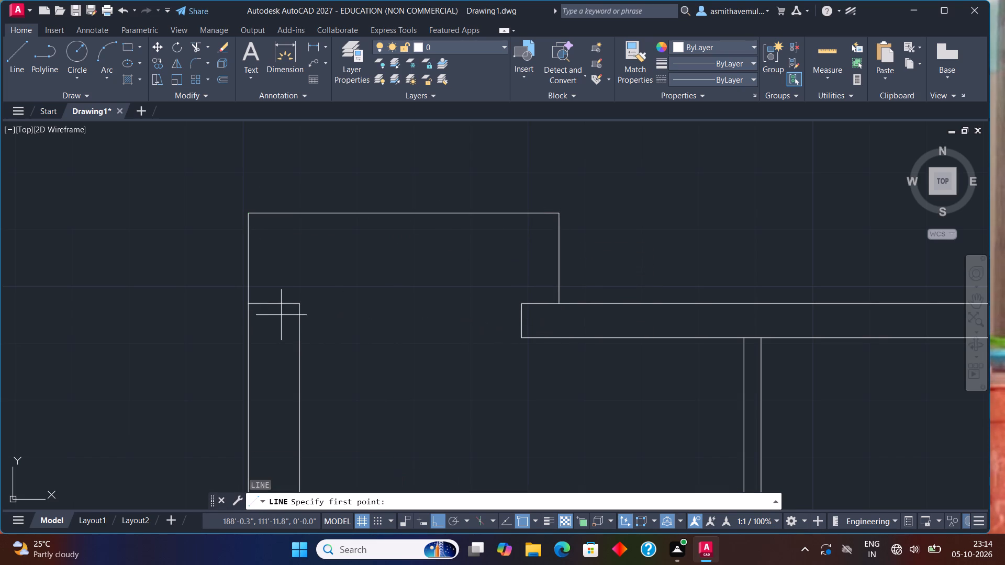
{"action": "left_click", "coordinate": [261, 303]}
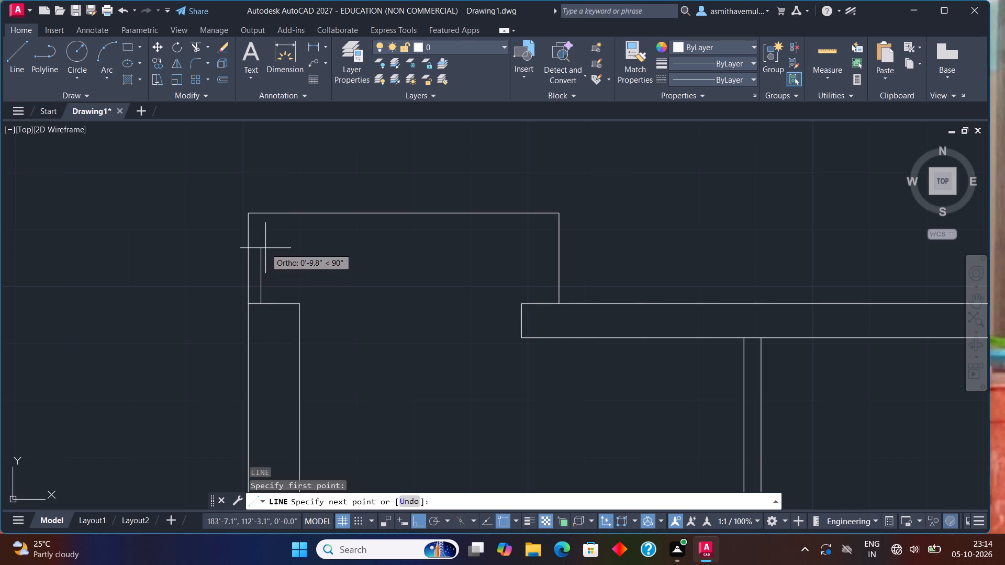
{"action": "left_click", "coordinate": [262, 225]}
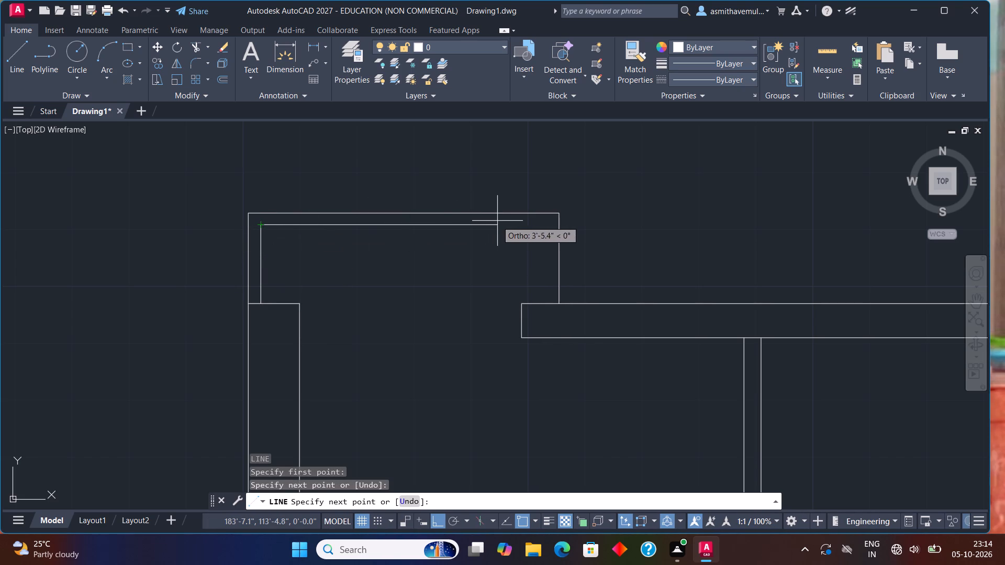
{"action": "left_click", "coordinate": [544, 222]}
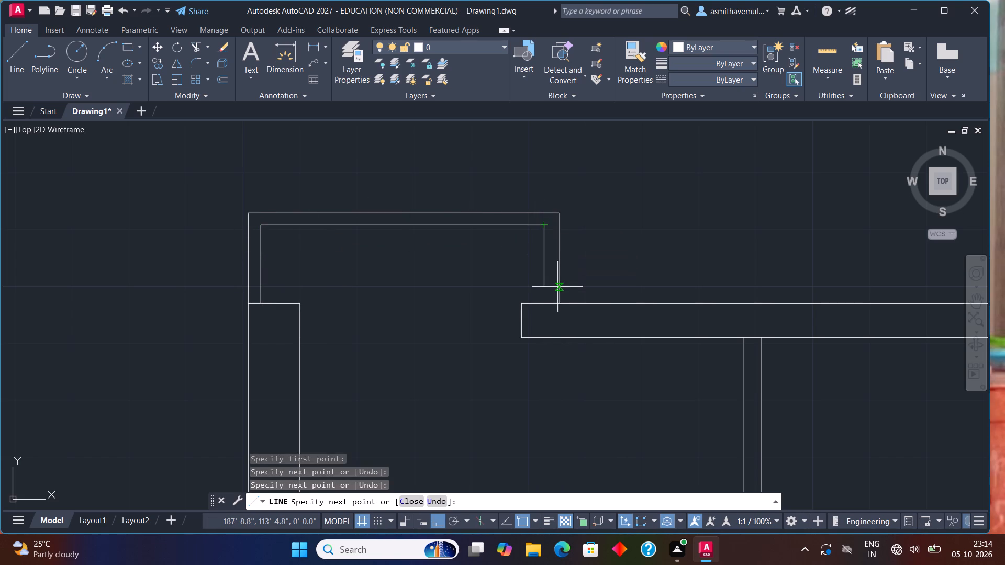
{"action": "left_click", "coordinate": [551, 301]}
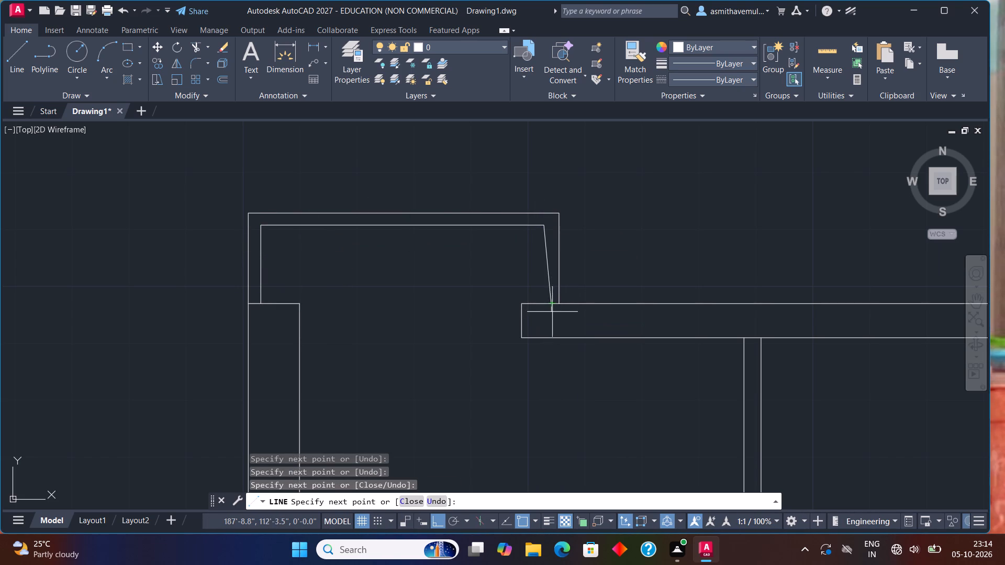
{"action": "key", "text": "Escape"}
Delete the slanted inner line of the projection and redraw it straight from the wall to the inner horizontal line.
{"action": "left_click", "coordinate": [548, 282]}
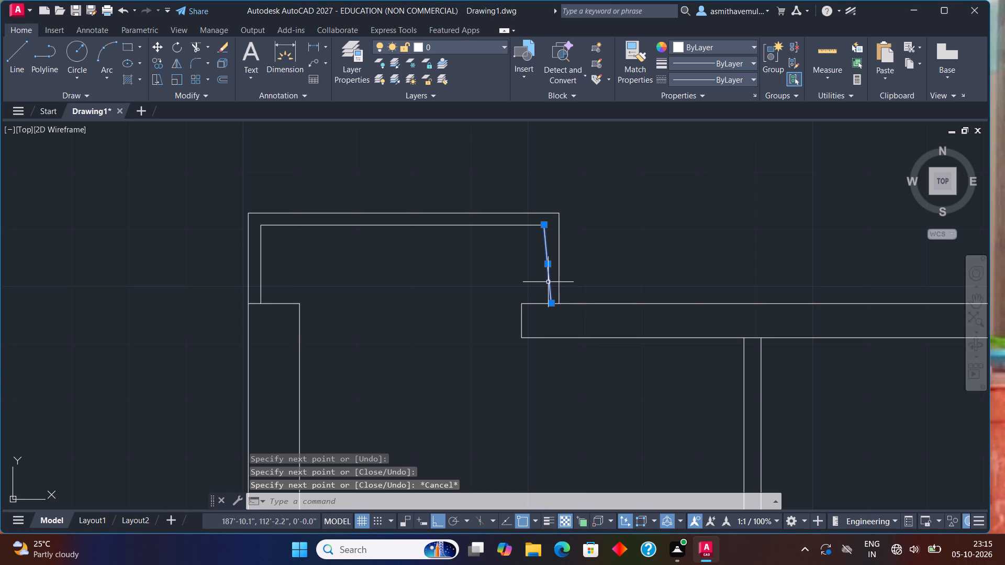
{"action": "key", "text": "Delete"}
{"action": "key", "text": "l"}
{"action": "key", "text": "Return"}
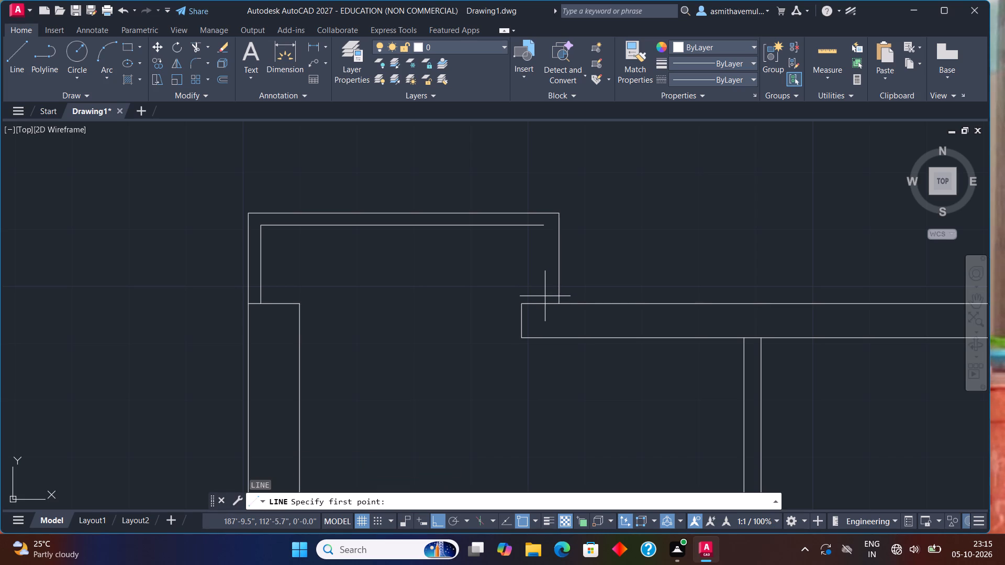
{"action": "left_click", "coordinate": [545, 303]}
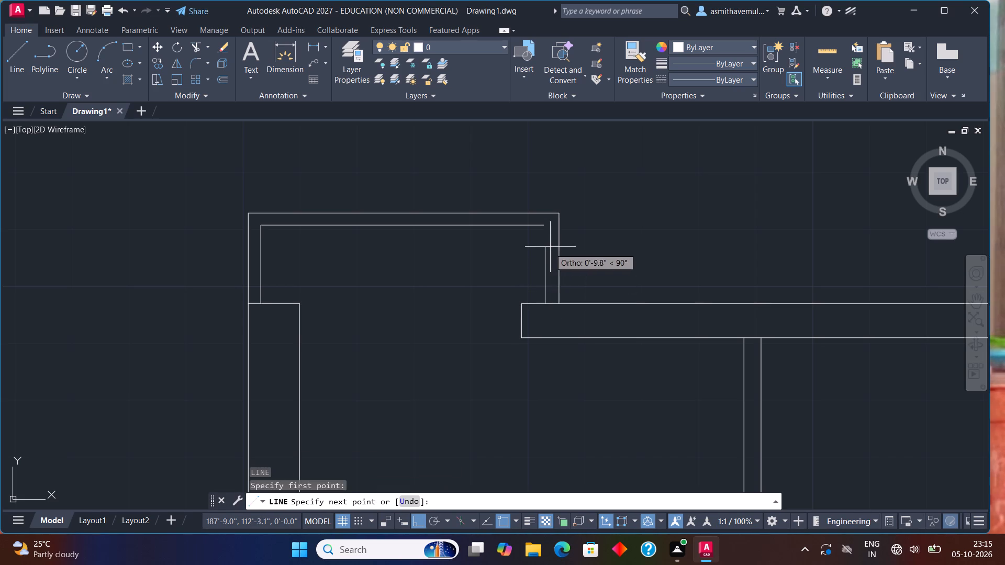
{"action": "left_click", "coordinate": [545, 227]}
{"action": "key", "text": "Escape"}
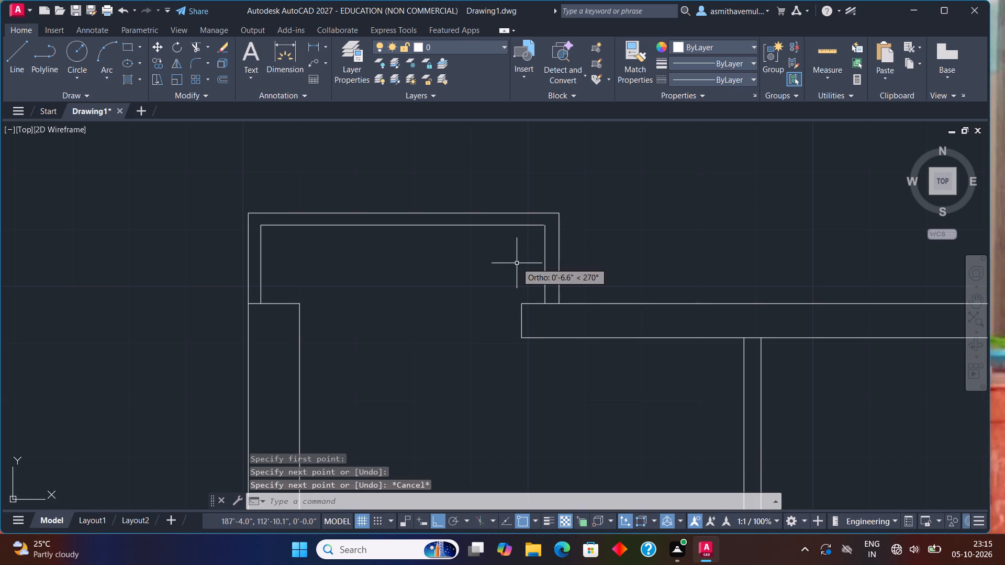
Trim the short wall lines crossing both ends of the partition between the store room and the unlabelled room above it.
{"action": "scroll", "coordinate": [525, 272], "scroll_direction": "down", "scroll_amount": 2}
{"action": "middle_click_drag", "start_coordinate": [521, 322], "coordinate": [517, 299]}
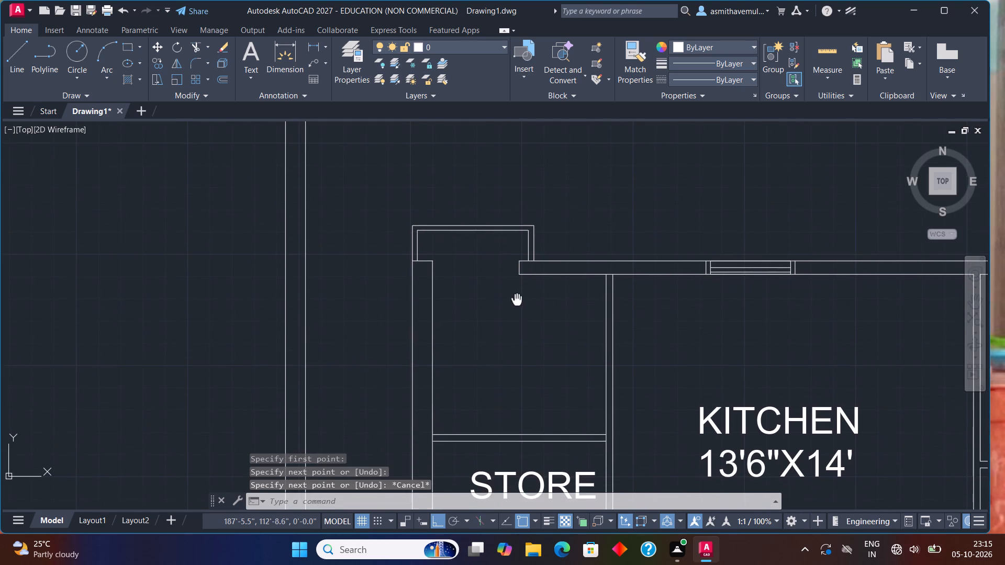
{"action": "middle_click_drag", "start_coordinate": [517, 299], "coordinate": [517, 297]}
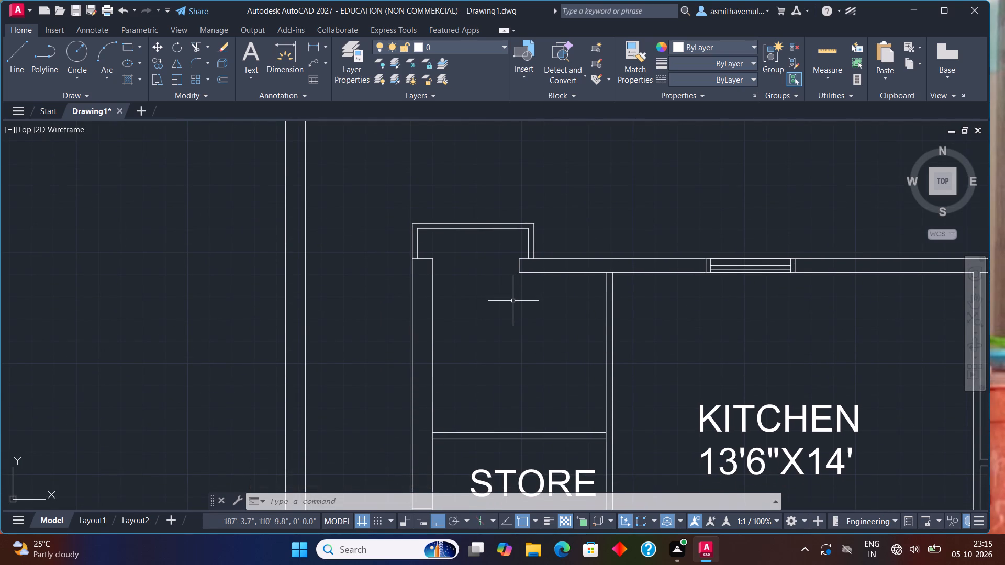
{"action": "middle_click_drag", "start_coordinate": [574, 352], "coordinate": [572, 345]}
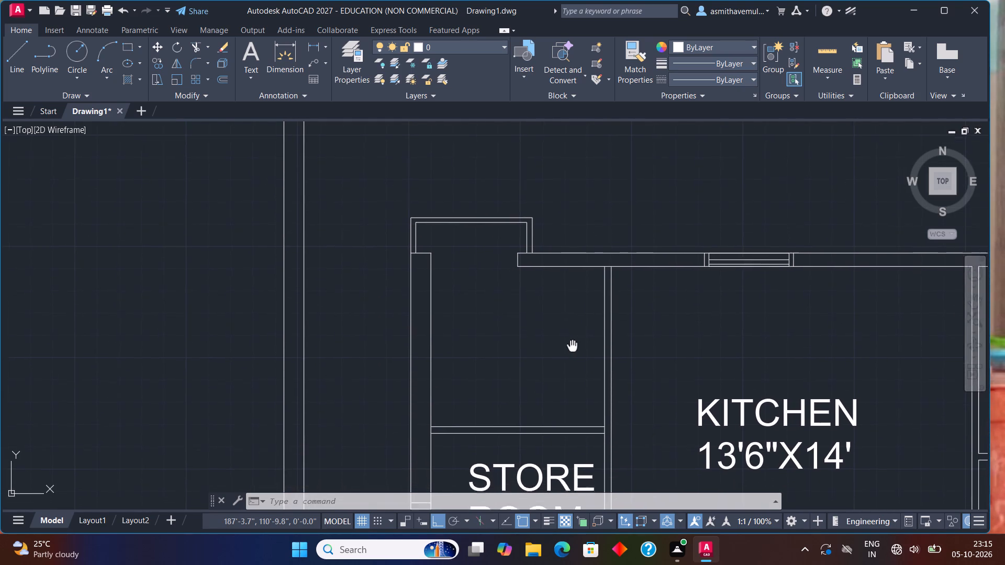
{"action": "middle_click_drag", "start_coordinate": [572, 345], "coordinate": [519, 249]}
{"action": "scroll", "coordinate": [542, 283], "scroll_direction": "up", "scroll_amount": 2}
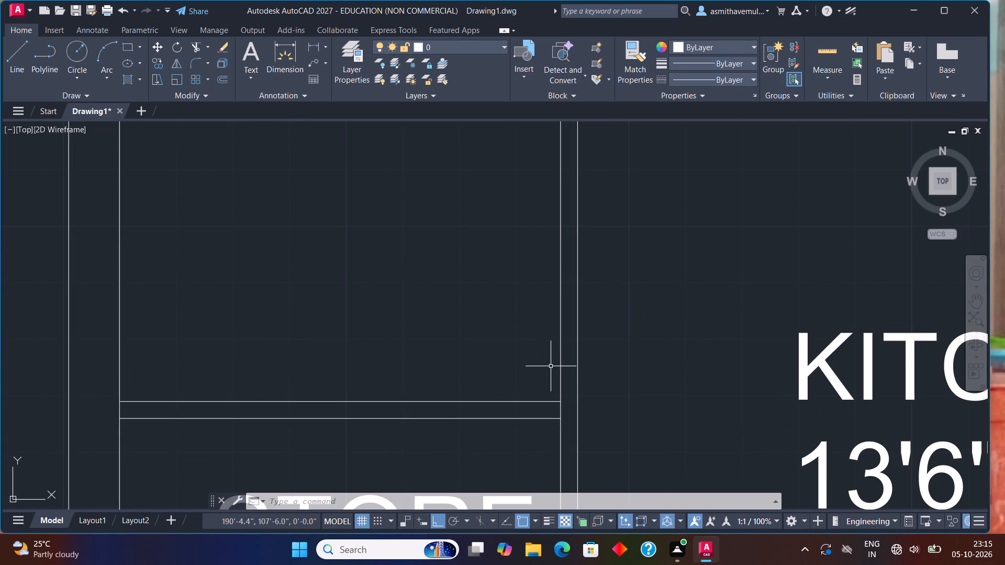
{"action": "key", "text": "t"}
{"action": "key", "text": "r"}
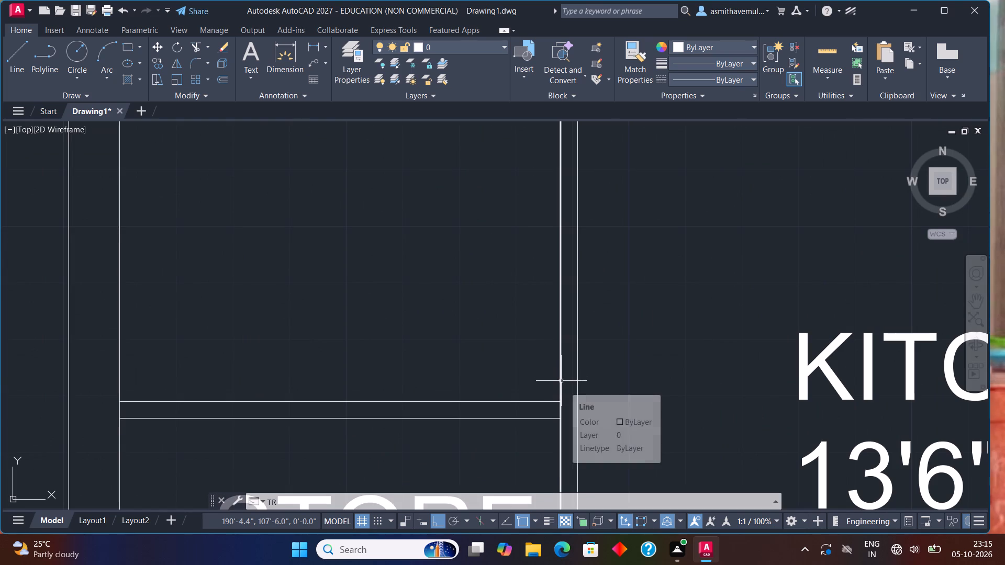
{"action": "type", "text": "IM"}
{"action": "key", "text": "Return"}
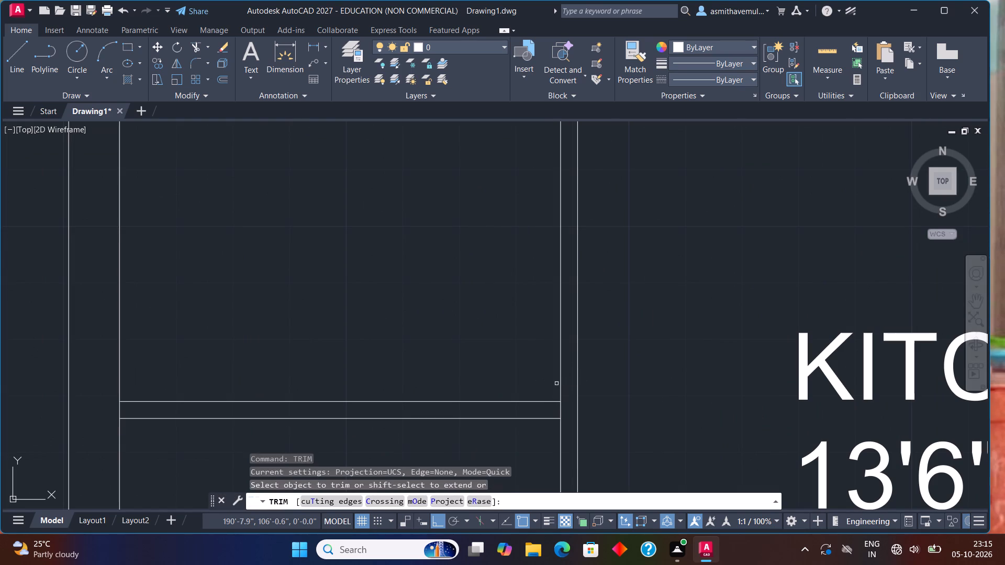
{"action": "left_click", "coordinate": [560, 406]}
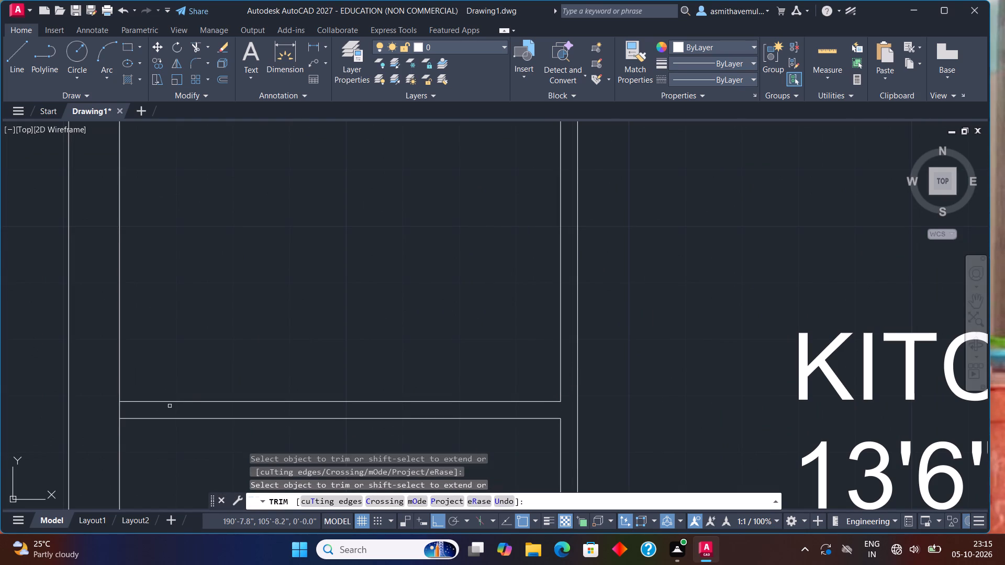
{"action": "left_click_drag", "start_coordinate": [123, 409], "coordinate": [110, 410]}
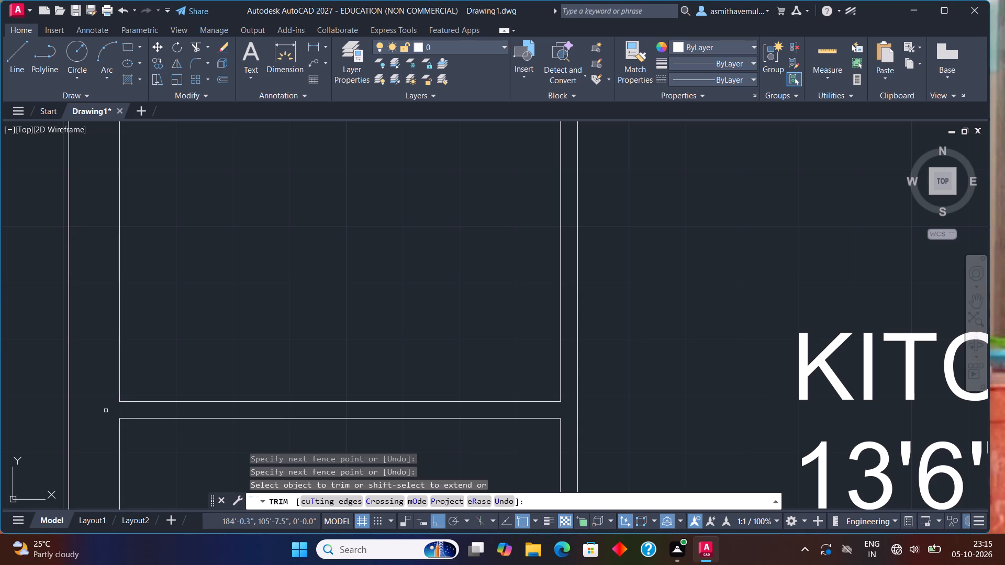
{"action": "key", "text": "Escape"}
Draw a line across the kitchen-side wall of the unlabelled room, starting 3" above the partition's upper corner.
{"action": "key", "text": "l"}
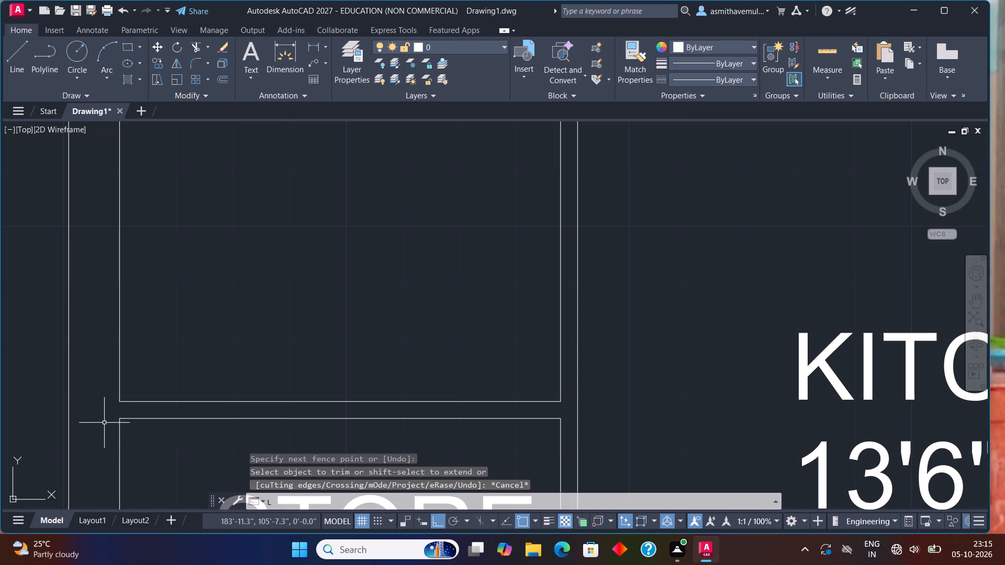
{"action": "key", "text": "Return"}
{"action": "type", "text": "FRO"}
{"action": "key", "text": "m"}
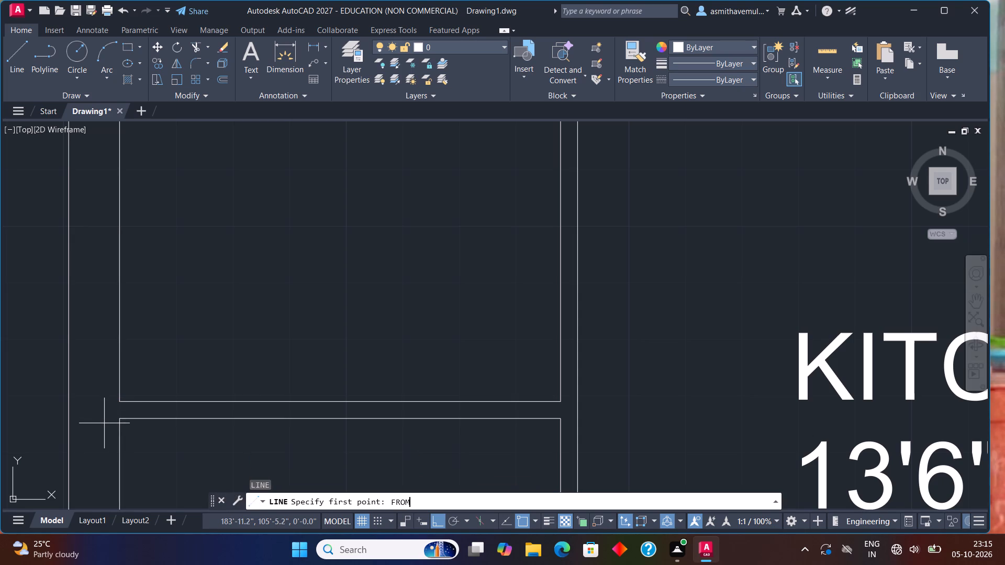
{"action": "key", "text": "Return"}
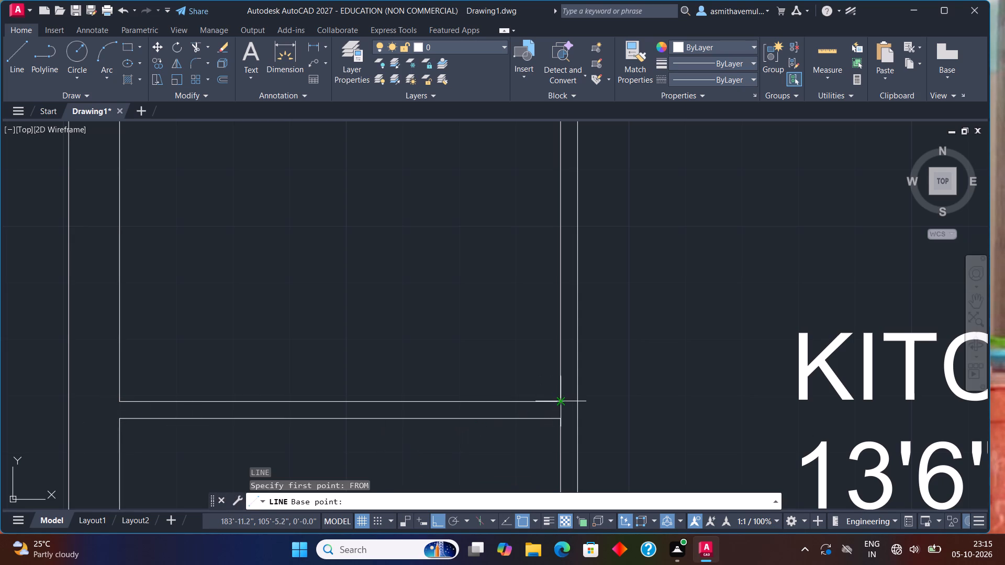
{"action": "left_click", "coordinate": [560, 401]}
{"action": "key", "text": "shift+at"}
{"action": "type", "text": "0,3\""}
{"action": "key", "text": "Return"}
{"action": "scroll", "coordinate": [573, 407], "scroll_direction": "up", "scroll_amount": 1}
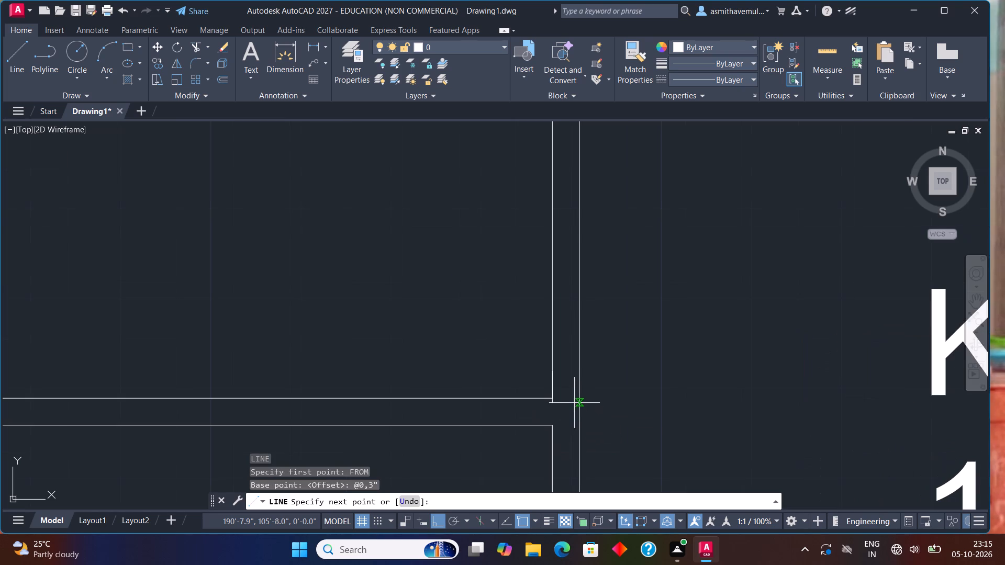
{"action": "left_click", "coordinate": [576, 371]}
{"action": "key", "text": "Escape"}
Offset the short line across the kitchen-side wall upward by 2'6" to mark the other edge of the doorway.
{"action": "key", "text": "o"}
{"action": "key", "text": "Return"}
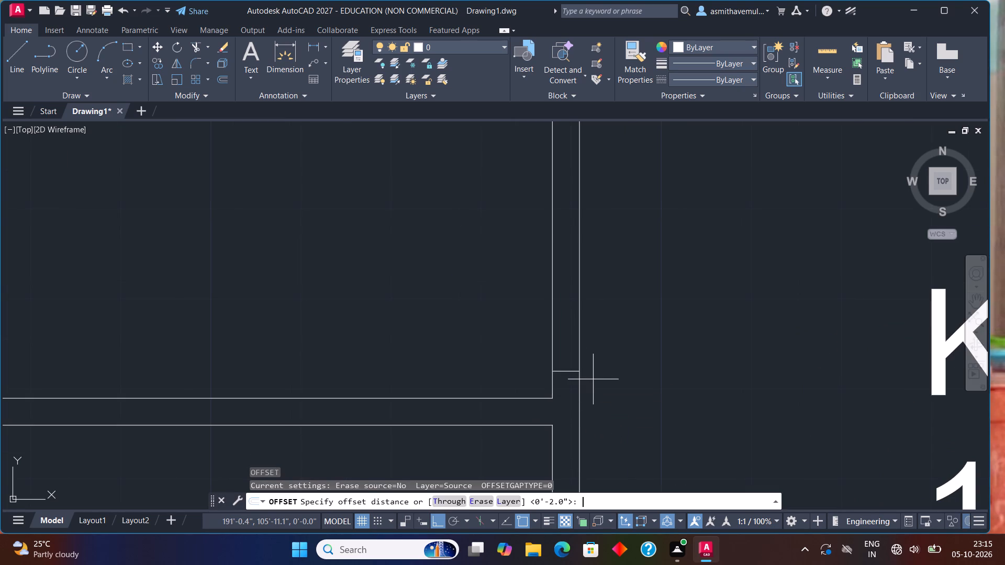
{"action": "key", "text": "2"}
{"action": "key", "text": "apostrophe"}
{"action": "type", "text": "6\""}
{"action": "key", "text": "Return"}
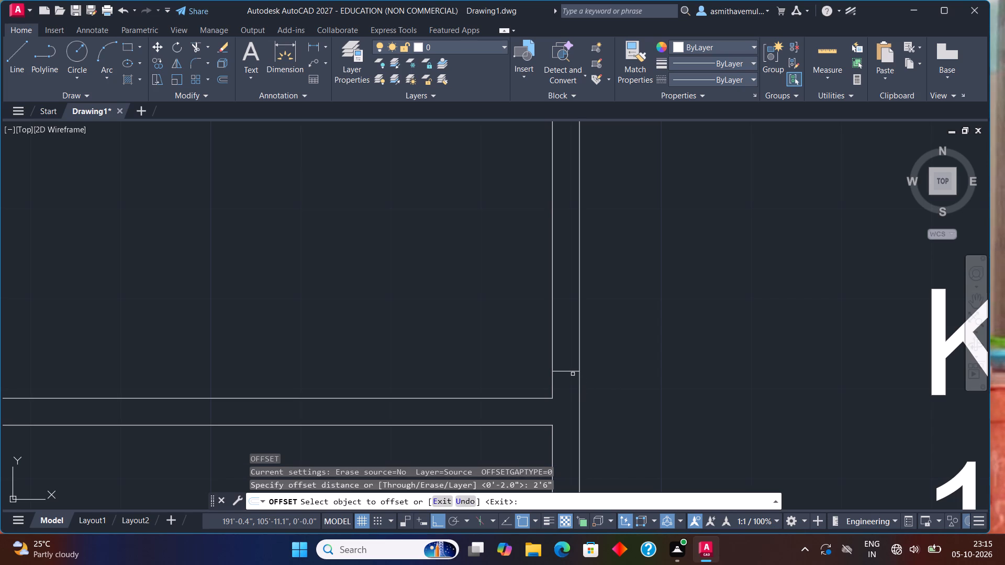
{"action": "left_click_drag", "start_coordinate": [573, 372], "coordinate": [573, 363]}
{"action": "left_click", "coordinate": [573, 243]}
{"action": "scroll", "coordinate": [573, 239], "scroll_direction": "down", "scroll_amount": 1}
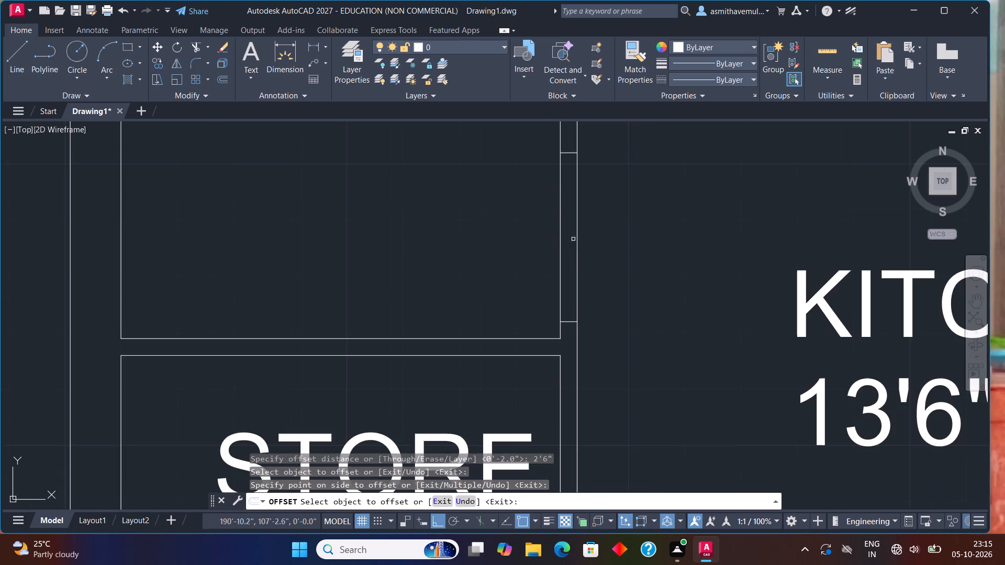
{"action": "middle_click_drag", "start_coordinate": [573, 239], "coordinate": [568, 259]}
{"action": "key", "text": "Escape"}
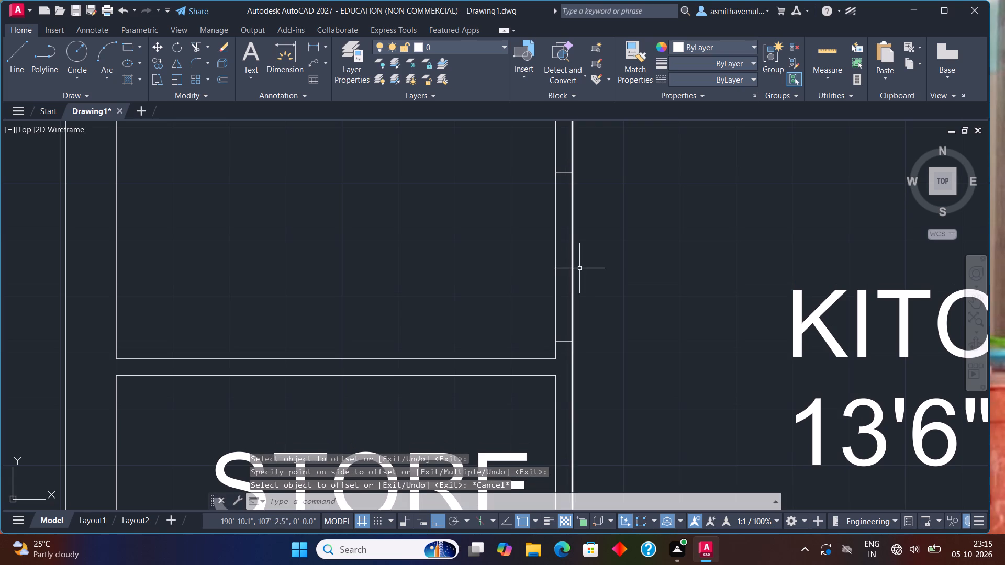
Trim both kitchen-side wall lines between the two short cross lines to form the door opening.
{"action": "type", "text": "TRI"}
{"action": "key", "text": "m"}
{"action": "key", "text": "Return"}
{"action": "left_click_drag", "start_coordinate": [595, 265], "coordinate": [521, 270]}
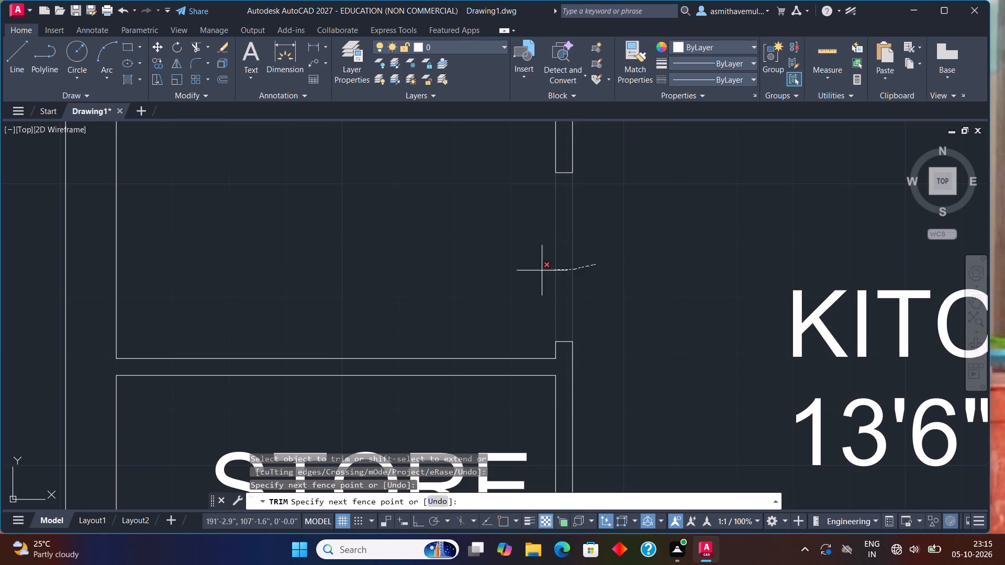
Finish trimming the kitchen-side wall lines across the doorway of the unlabelled room.
{"action": "left_click_drag", "start_coordinate": [521, 270], "coordinate": [483, 270]}
{"action": "key", "text": "Escape"}
Erase all inner and outer outline lines of the projection over the upper-left opening.
{"action": "scroll", "coordinate": [482, 269], "scroll_direction": "down", "scroll_amount": 2}
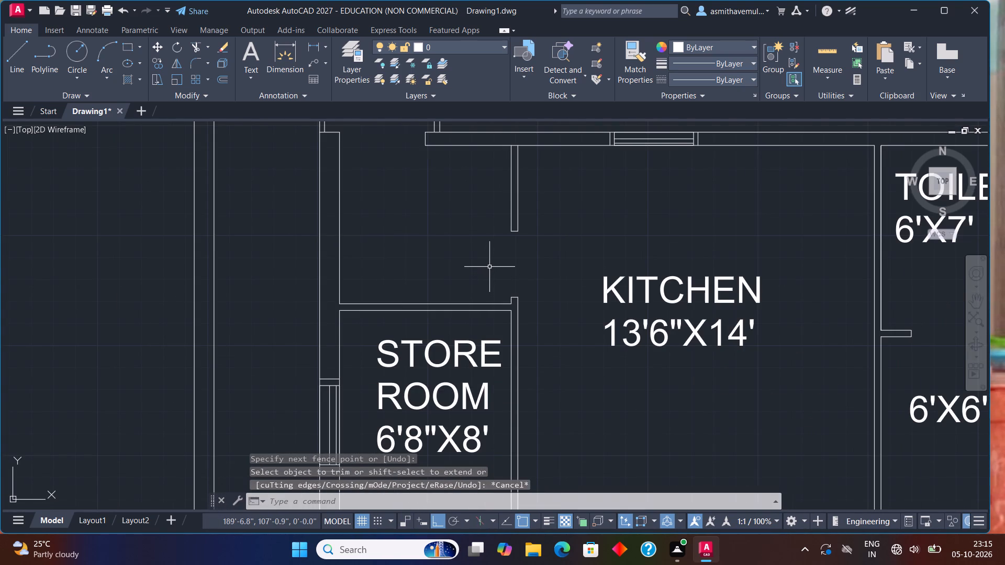
{"action": "middle_click_drag", "start_coordinate": [489, 267], "coordinate": [486, 325]}
{"action": "scroll", "coordinate": [320, 198], "scroll_direction": "up", "scroll_amount": 1}
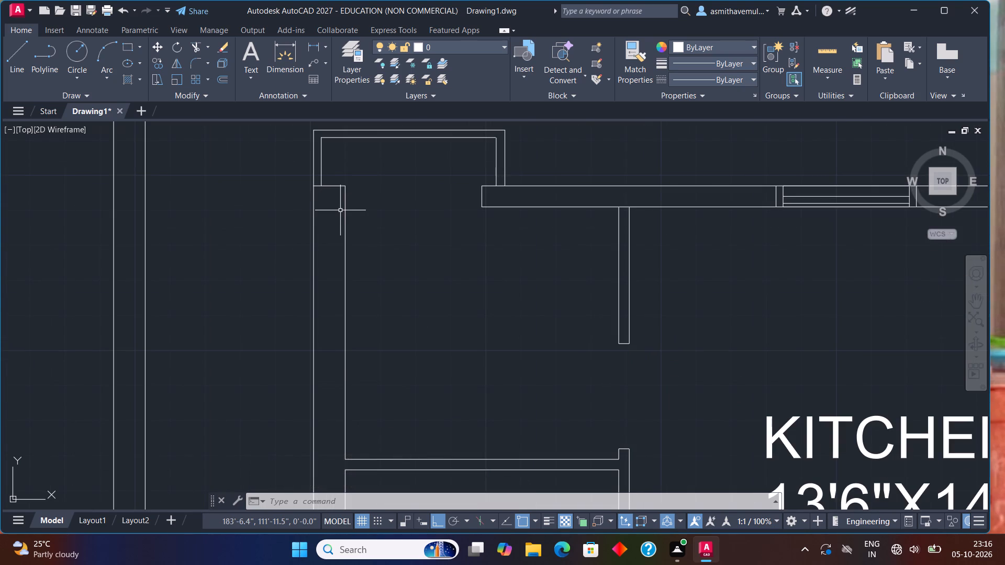
{"action": "scroll", "coordinate": [340, 209], "scroll_direction": "up", "scroll_amount": 1}
{"action": "middle_click_drag", "start_coordinate": [414, 187], "coordinate": [388, 314]}
{"action": "left_click_drag", "start_coordinate": [714, 236], "coordinate": [712, 236]}
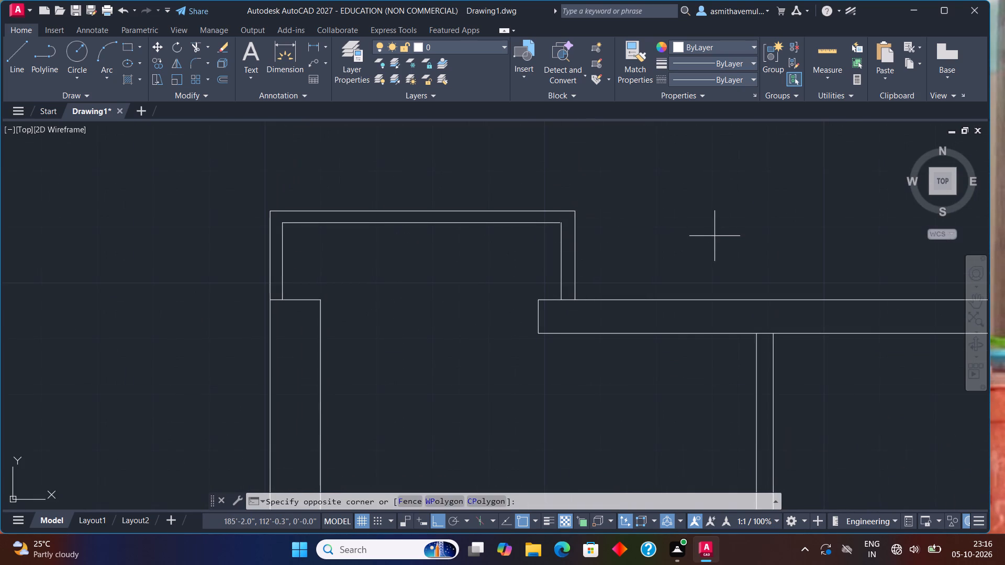
{"action": "left_click_drag", "start_coordinate": [712, 236], "coordinate": [248, 239]}
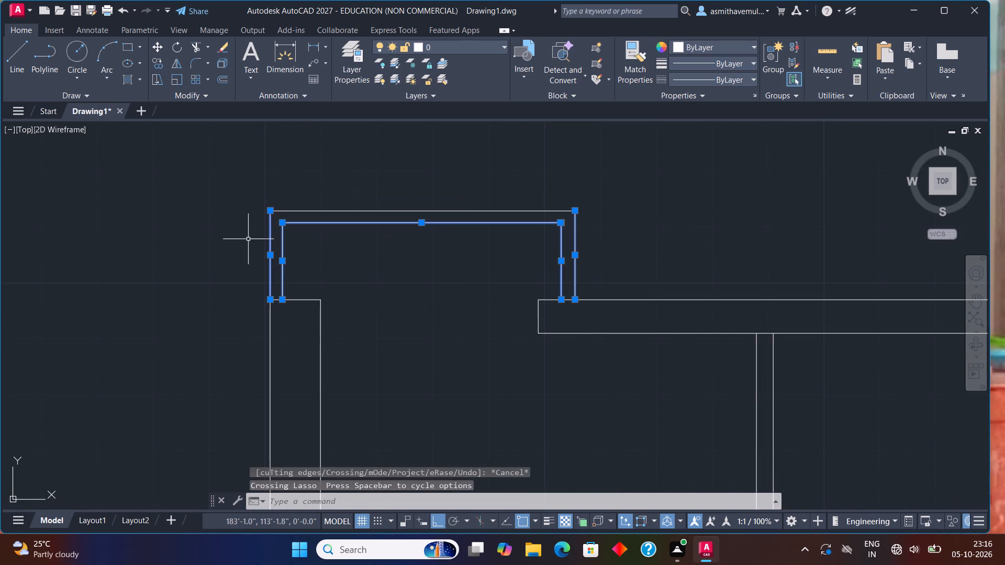
{"action": "key", "text": "Delete"}
{"action": "left_click_drag", "start_coordinate": [366, 198], "coordinate": [355, 270]}
{"action": "key", "text": "Delete"}
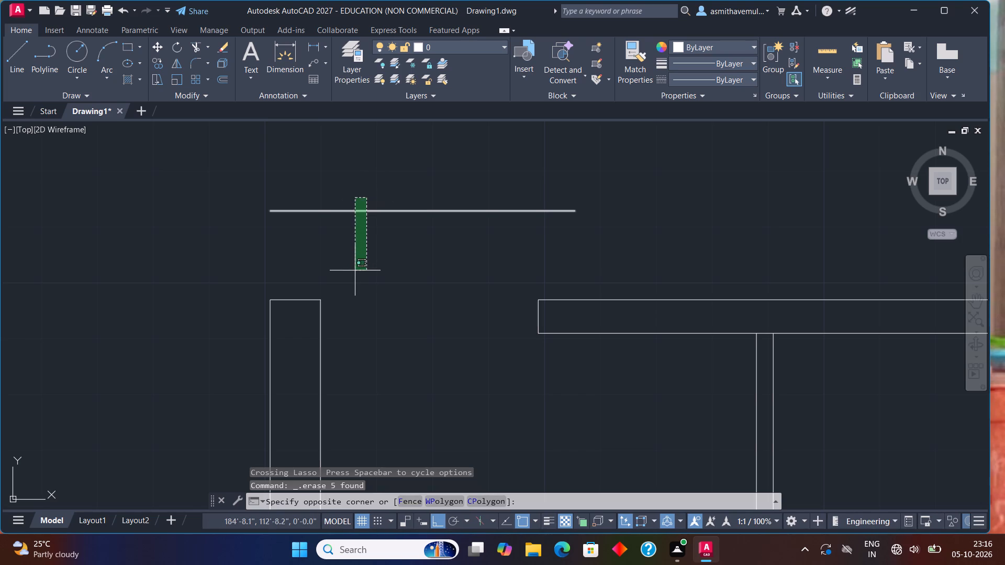
{"action": "left_click", "coordinate": [360, 265]}
{"action": "key", "text": "Delete"}
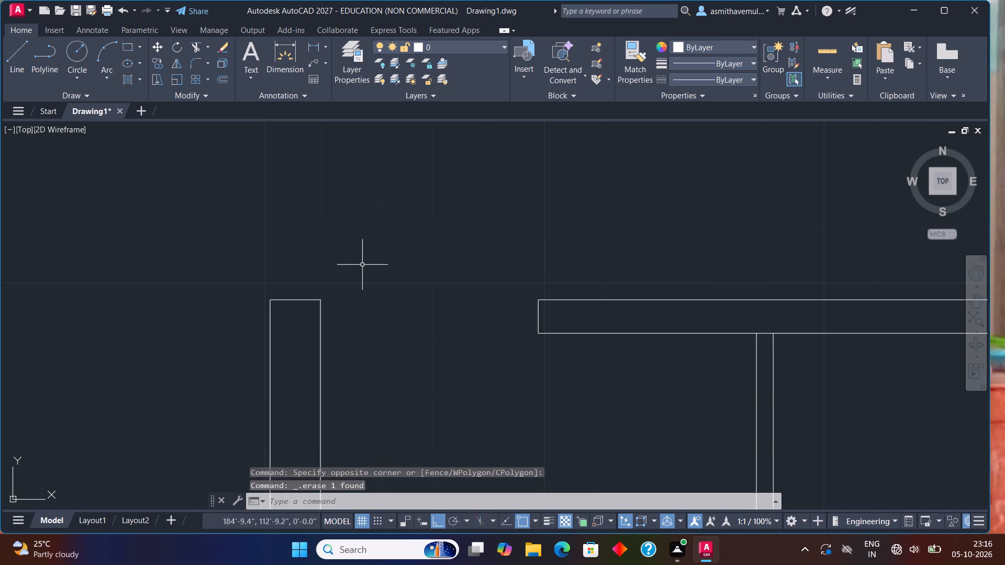
Offset the short end line of the outer wall beside the upper-left opening upward by 3'.
{"action": "key", "text": "o"}
{"action": "key", "text": "Return"}
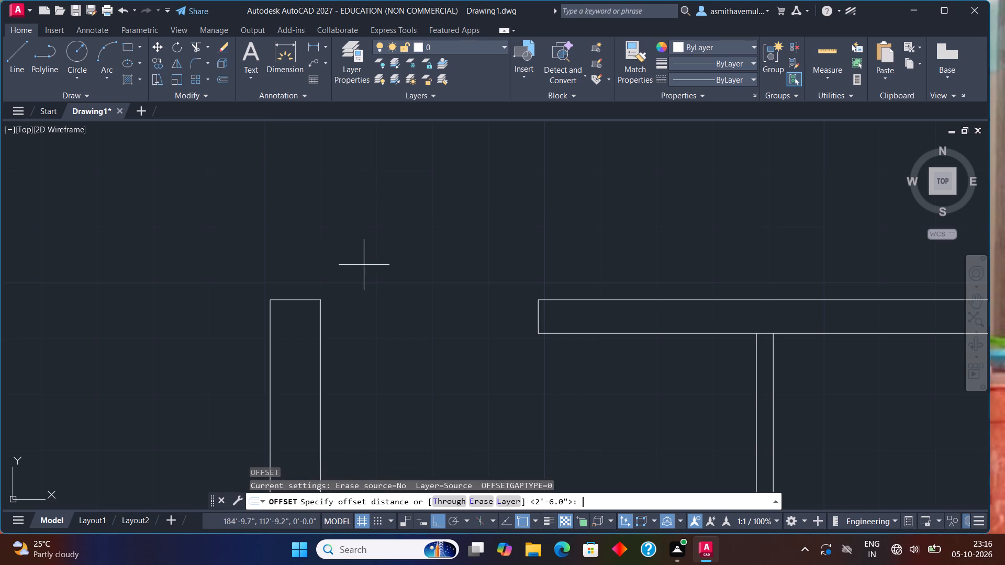
{"action": "type", "text": "3'"}
{"action": "key", "text": "Return"}
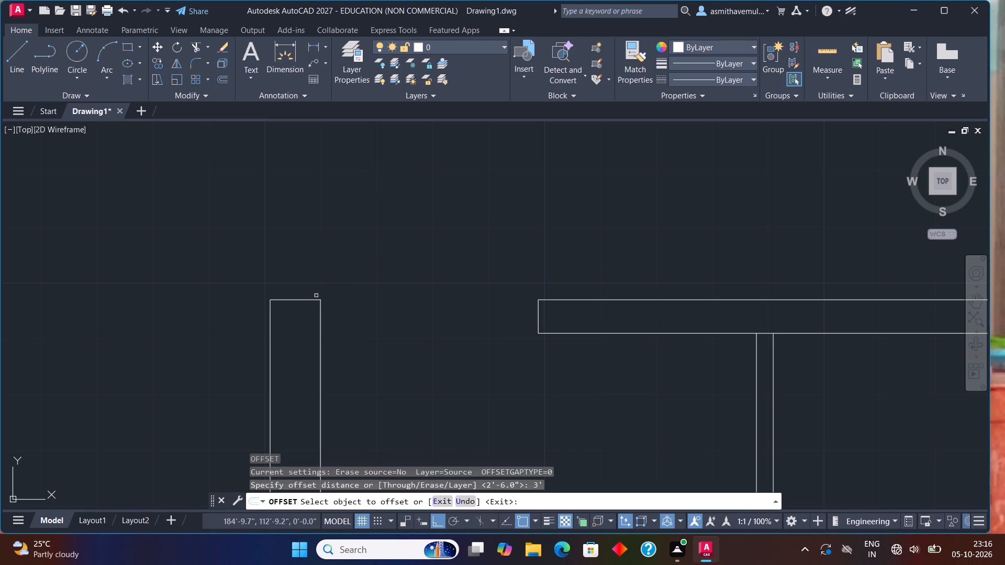
{"action": "left_click", "coordinate": [310, 300]}
{"action": "scroll", "coordinate": [340, 230], "scroll_direction": "down", "scroll_amount": 2}
{"action": "middle_click_drag", "start_coordinate": [340, 231], "coordinate": [313, 299]}
{"action": "left_click", "coordinate": [299, 275]}
{"action": "scroll", "coordinate": [329, 276], "scroll_direction": "up", "scroll_amount": 1}
{"action": "key", "text": "Escape"}
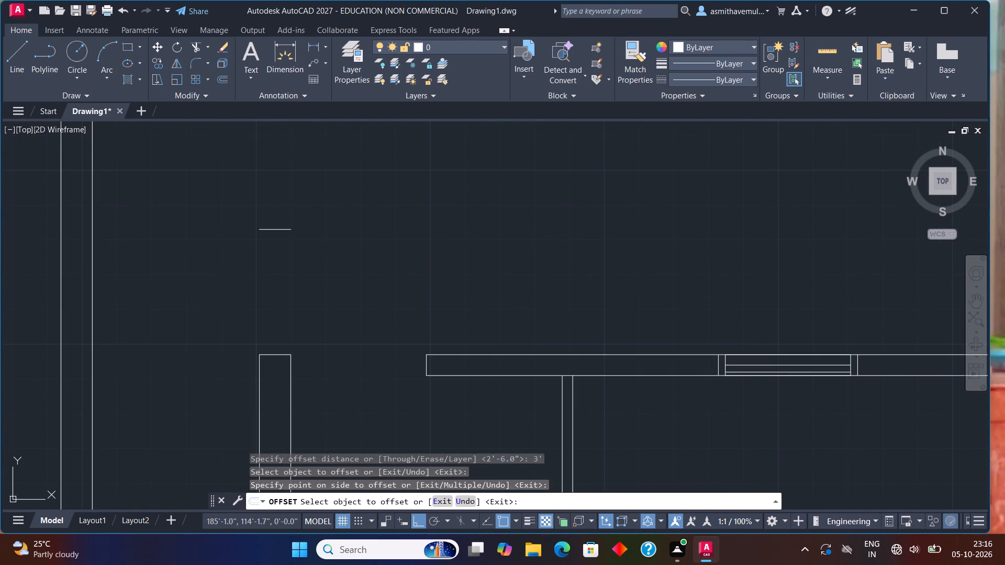
Draw a vertical line from the wall's outer top corner up to the outer end of the short offset line.
{"action": "key", "text": "l"}
{"action": "key", "text": "Return"}
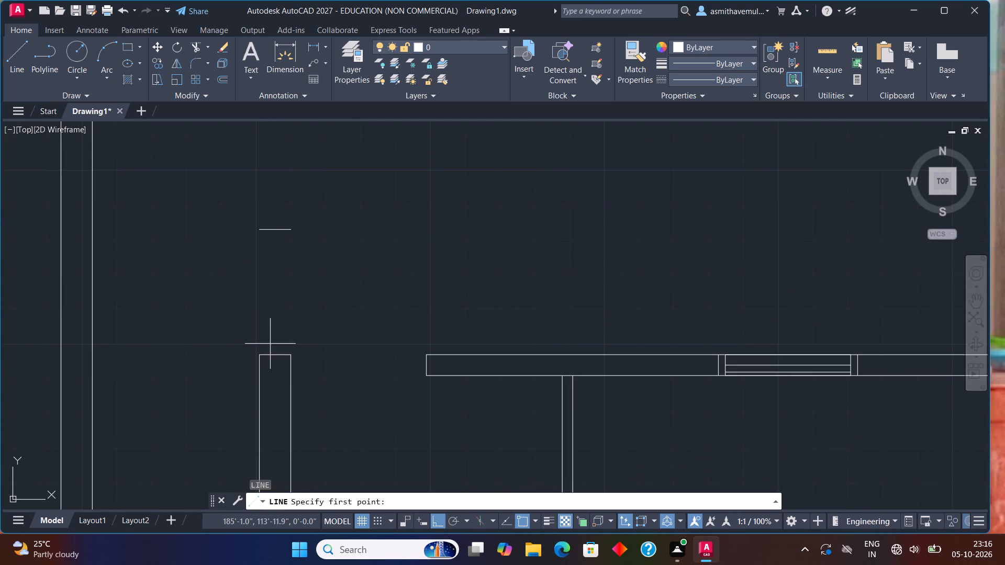
{"action": "left_click", "coordinate": [256, 357]}
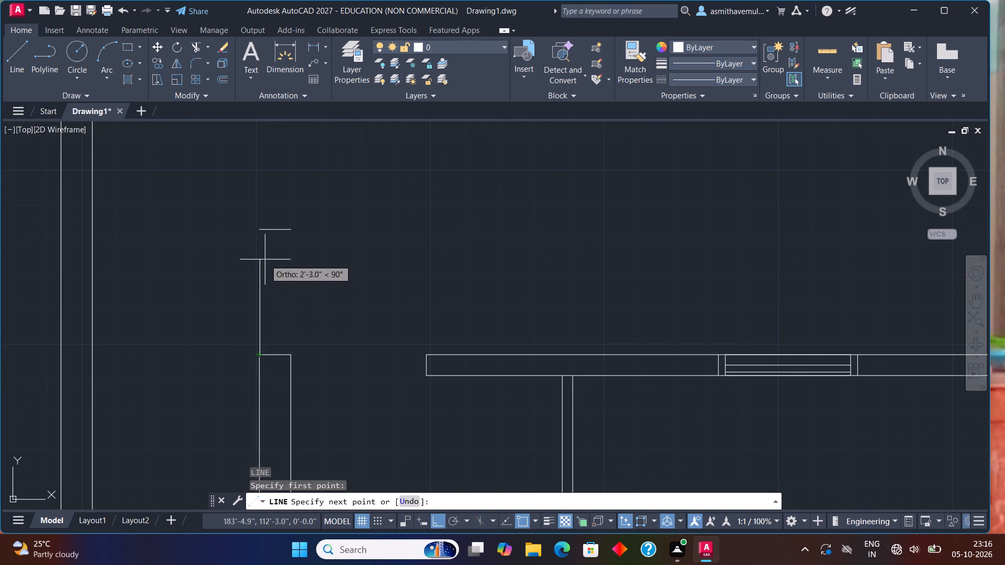
{"action": "left_click", "coordinate": [264, 228]}
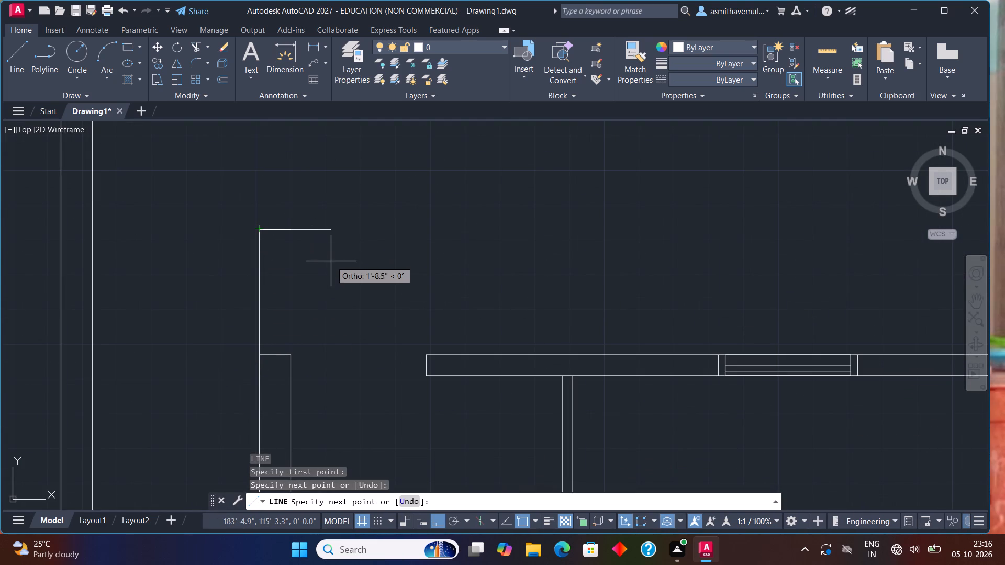
{"action": "key", "text": "Escape"}
Offset the new vertical line 6' toward the kitchen side to mark the projection's opposite edge.
{"action": "key", "text": "o"}
{"action": "key", "text": "Return"}
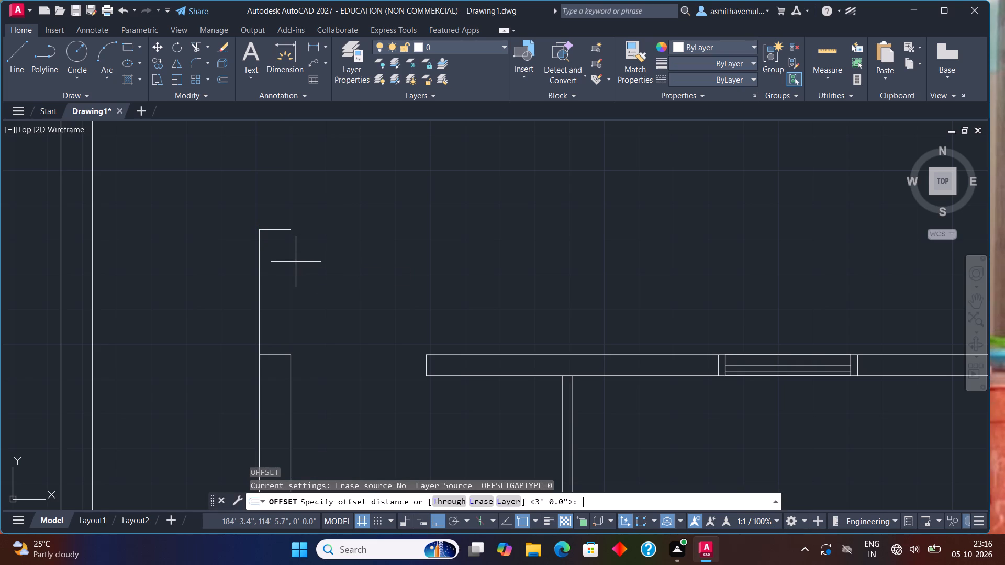
{"action": "type", "text": "6'"}
{"action": "key", "text": "Return"}
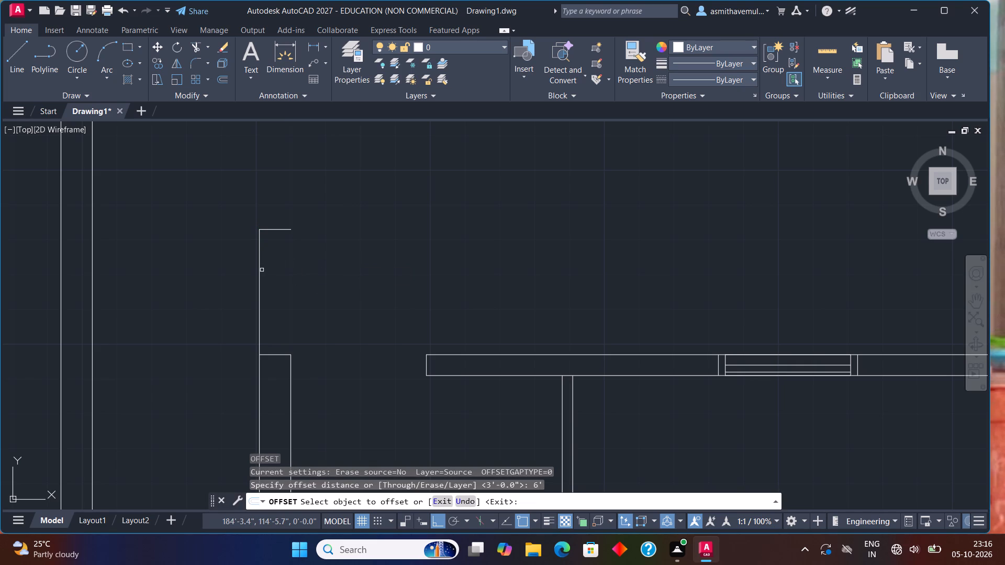
{"action": "left_click", "coordinate": [258, 275]}
{"action": "left_click", "coordinate": [481, 314]}
{"action": "key", "text": "Escape"}
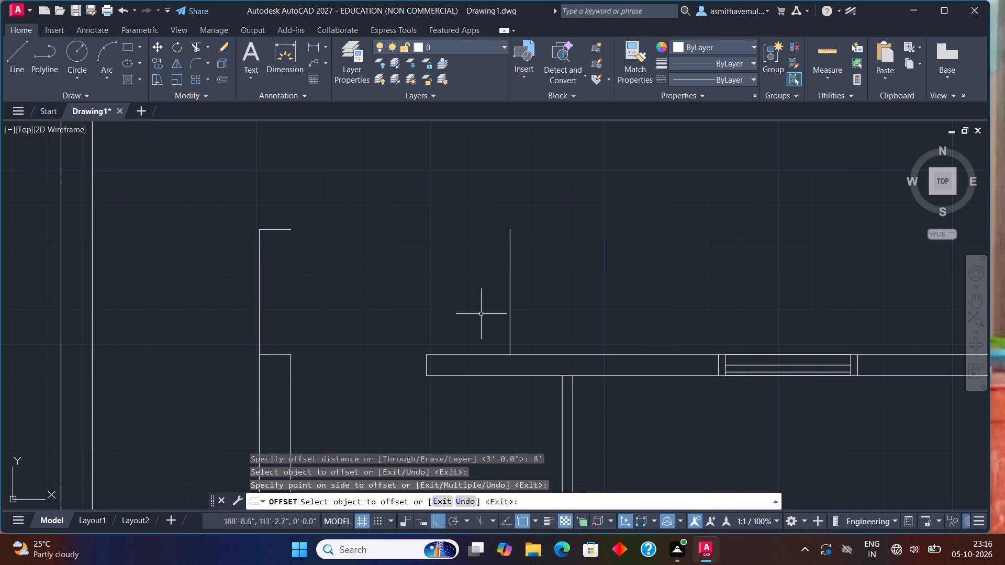
Draw a horizontal line from the short offset line's free end to the opposite vertical line's top, closing the projection's outer outline.
{"action": "key", "text": "l"}
{"action": "key", "text": "Return"}
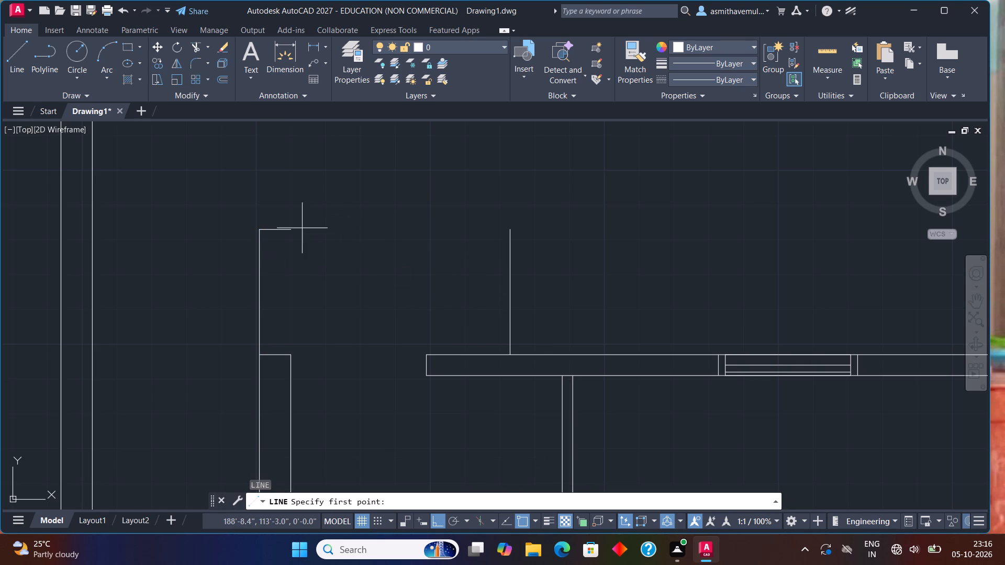
{"action": "left_click", "coordinate": [292, 228]}
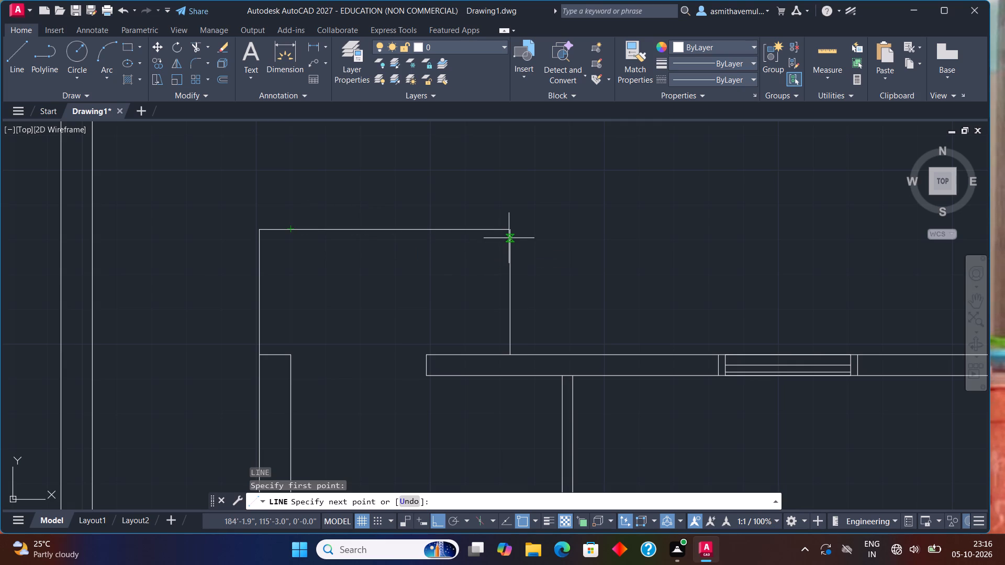
{"action": "scroll", "coordinate": [508, 236], "scroll_direction": "up", "scroll_amount": 1}
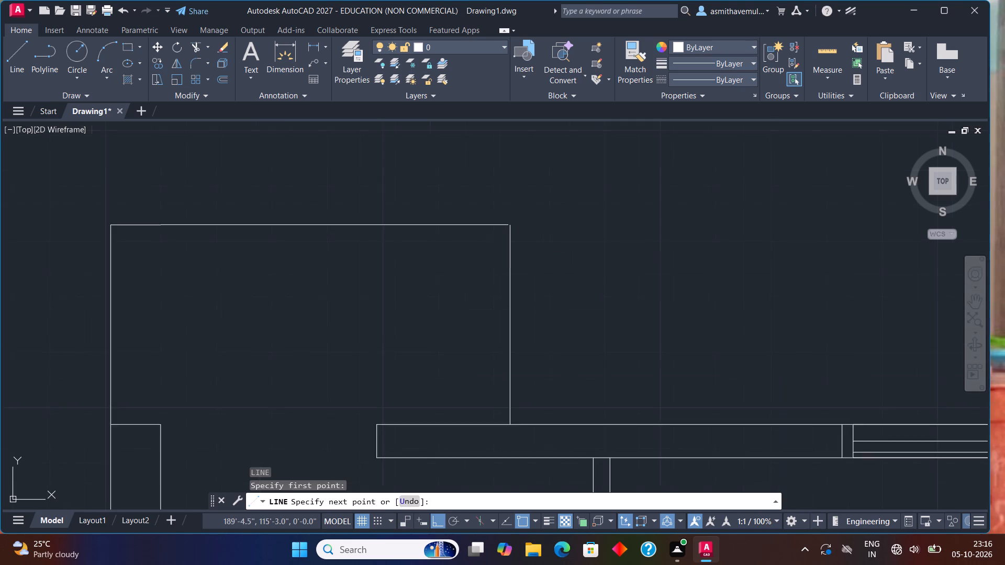
{"action": "scroll", "coordinate": [508, 236], "scroll_direction": "up", "scroll_amount": 1}
{"action": "scroll", "coordinate": [512, 235], "scroll_direction": "down", "scroll_amount": 1}
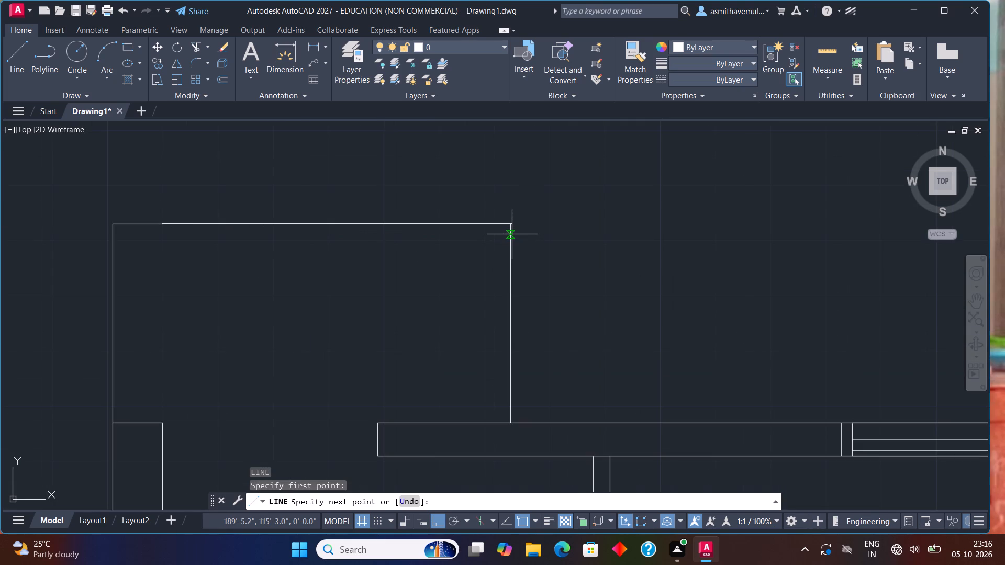
{"action": "key", "text": "F8"}
{"action": "key", "text": "F8"}
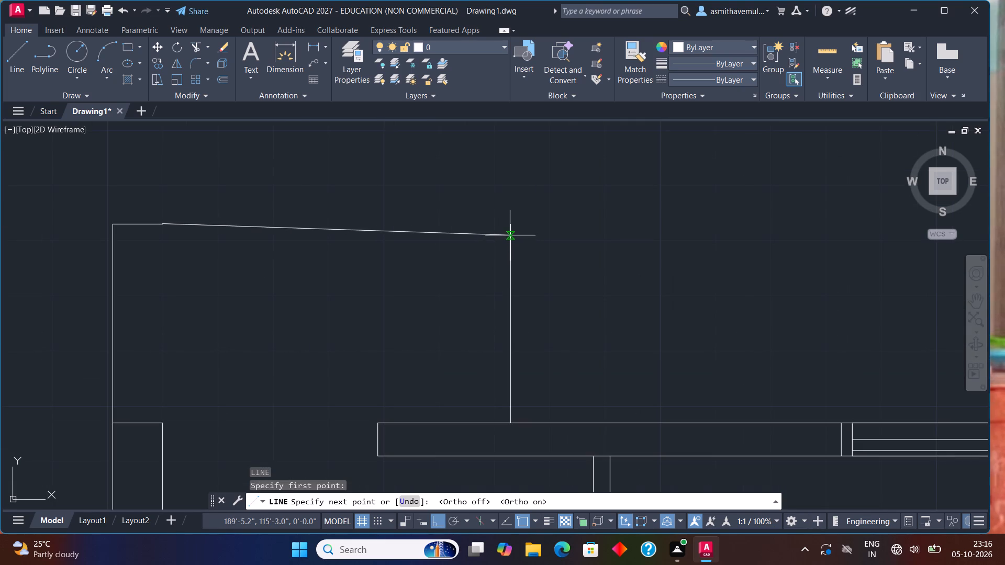
{"action": "left_click", "coordinate": [510, 226]}
{"action": "key", "text": "Escape"}
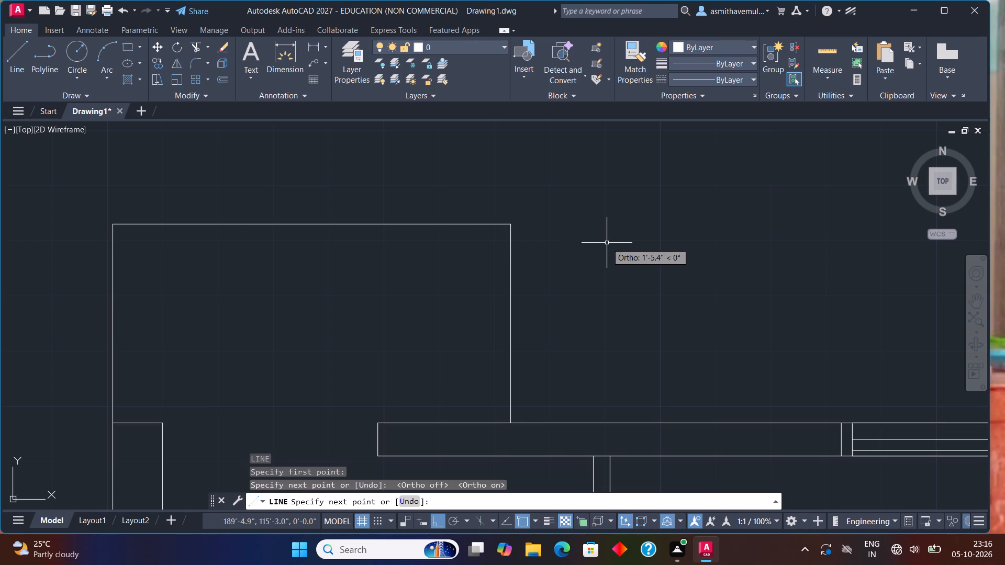
Draw a three-sided inner outline, about 2'-9.6" high, just inside the projection's outer lines, ending on the wall at both sides.
{"action": "key", "text": "l"}
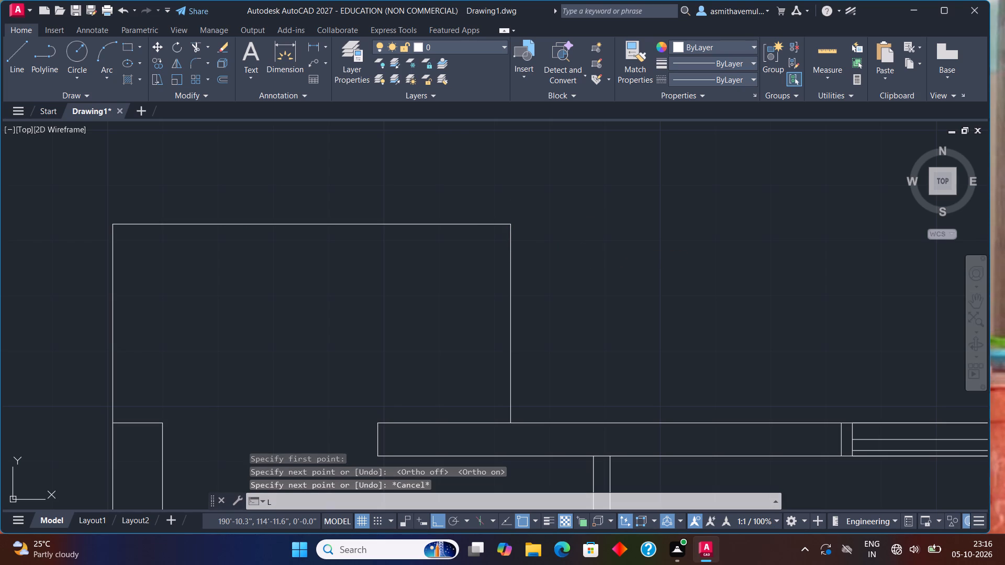
{"action": "key", "text": "Return"}
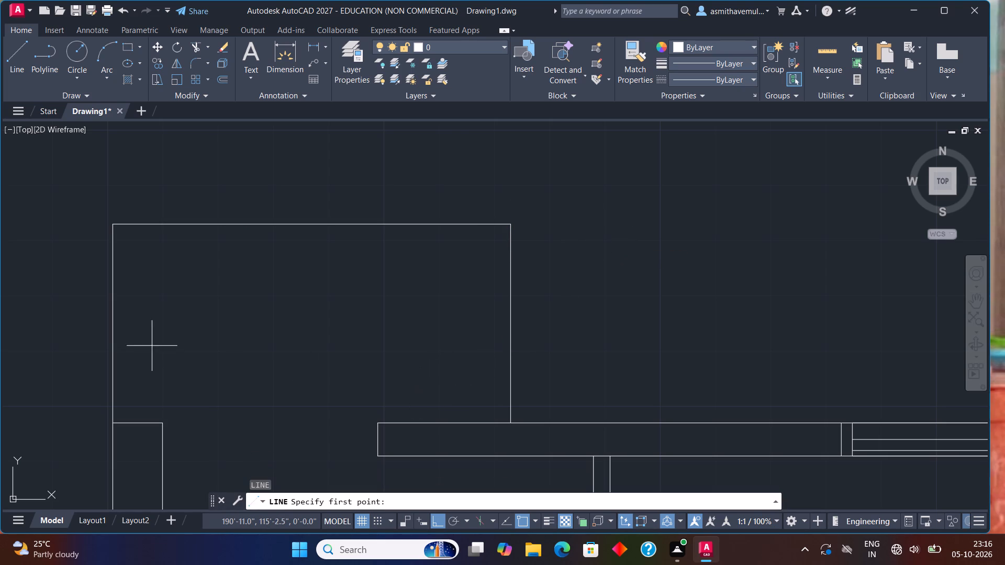
{"action": "left_click", "coordinate": [122, 420]}
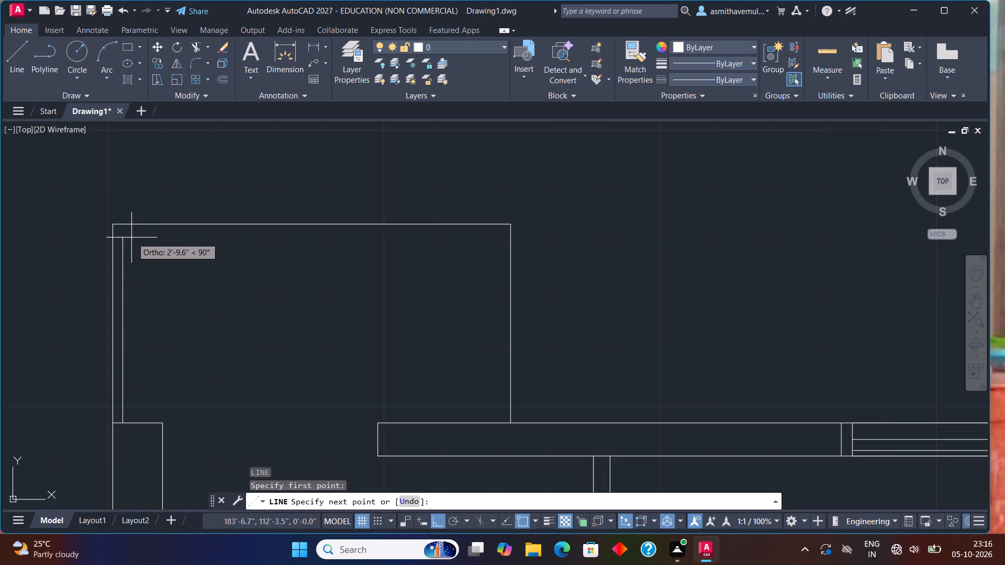
{"action": "left_click", "coordinate": [130, 237]}
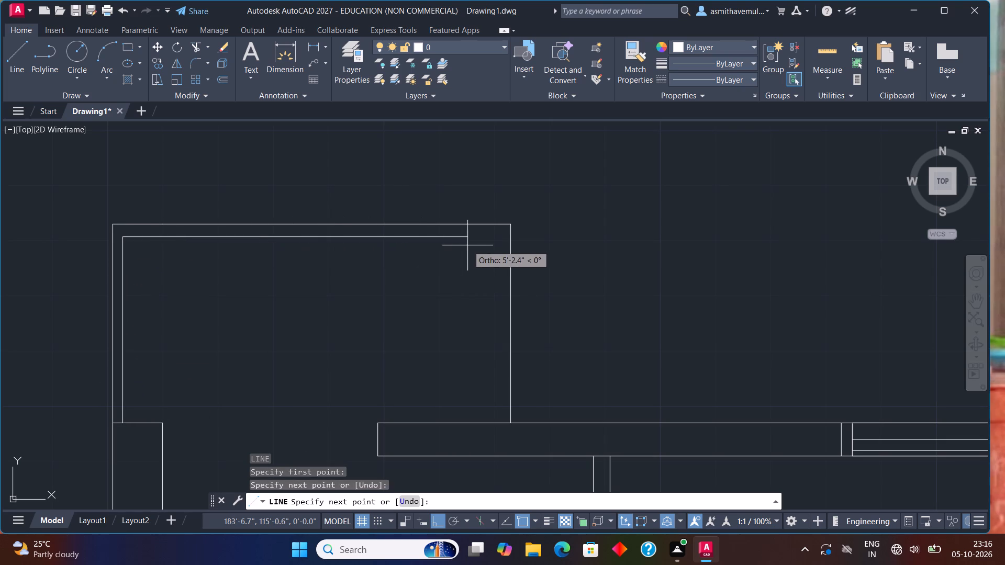
{"action": "left_click", "coordinate": [502, 236]}
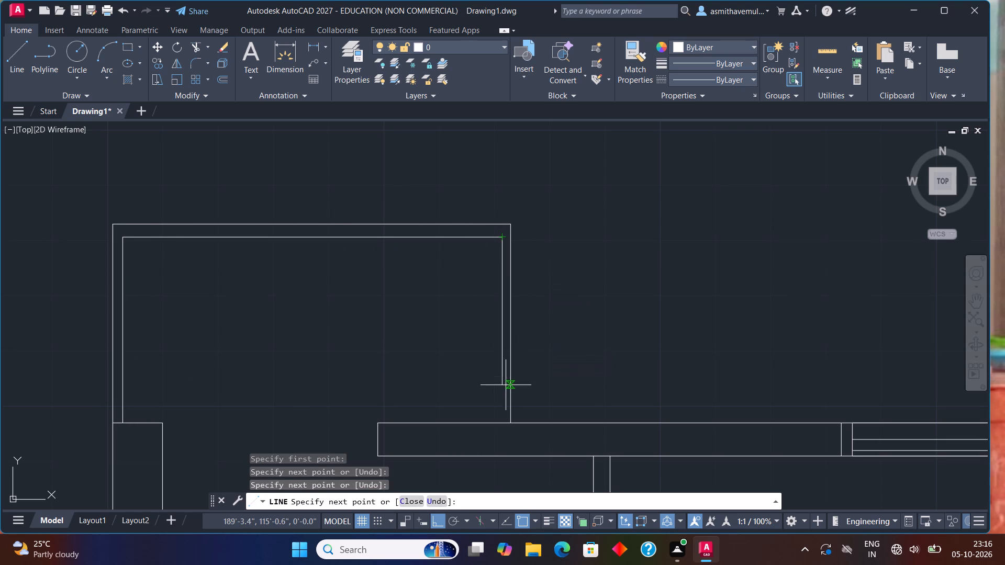
{"action": "left_click", "coordinate": [501, 423]}
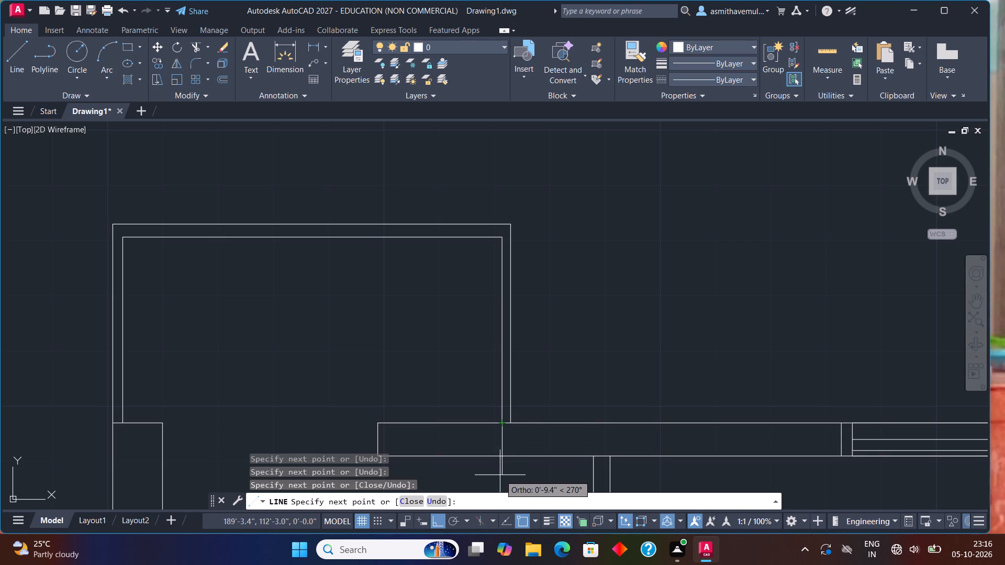
{"action": "key", "text": "Escape"}
Add a linear dimension for the projection's depth along its outer side, from the wall end to the top corner.
{"action": "scroll", "coordinate": [506, 451], "scroll_direction": "down", "scroll_amount": 1}
{"action": "middle_click_drag", "start_coordinate": [447, 408], "coordinate": [468, 371]}
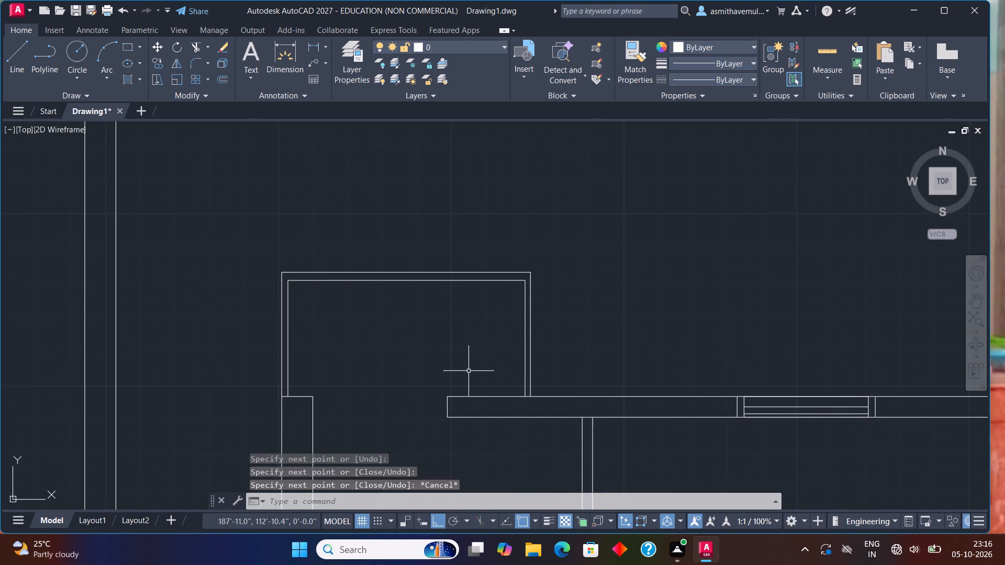
{"action": "type", "text": "DL"}
{"action": "key", "text": "i"}
{"action": "key", "text": "Return"}
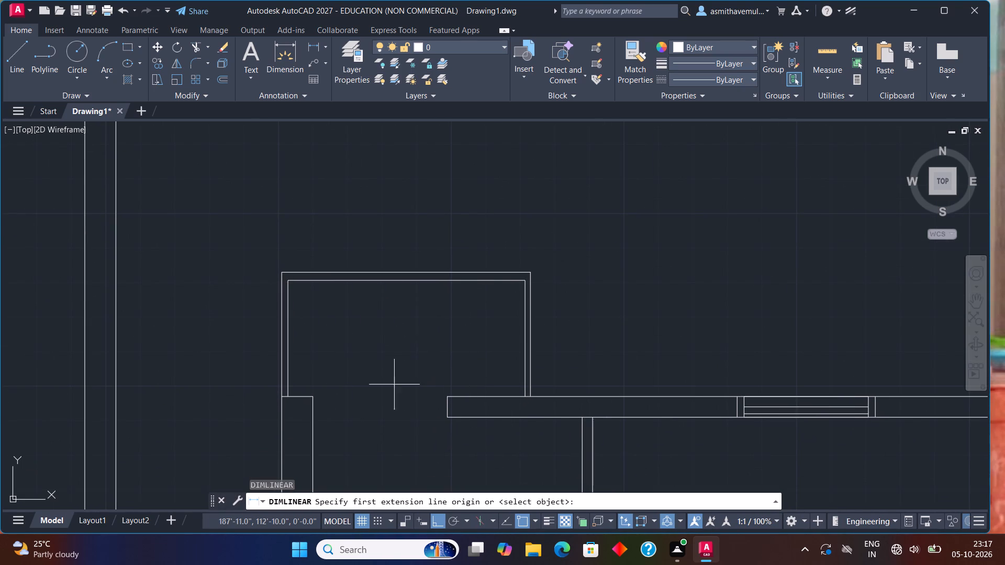
{"action": "left_click_drag", "start_coordinate": [282, 397], "coordinate": [285, 391]}
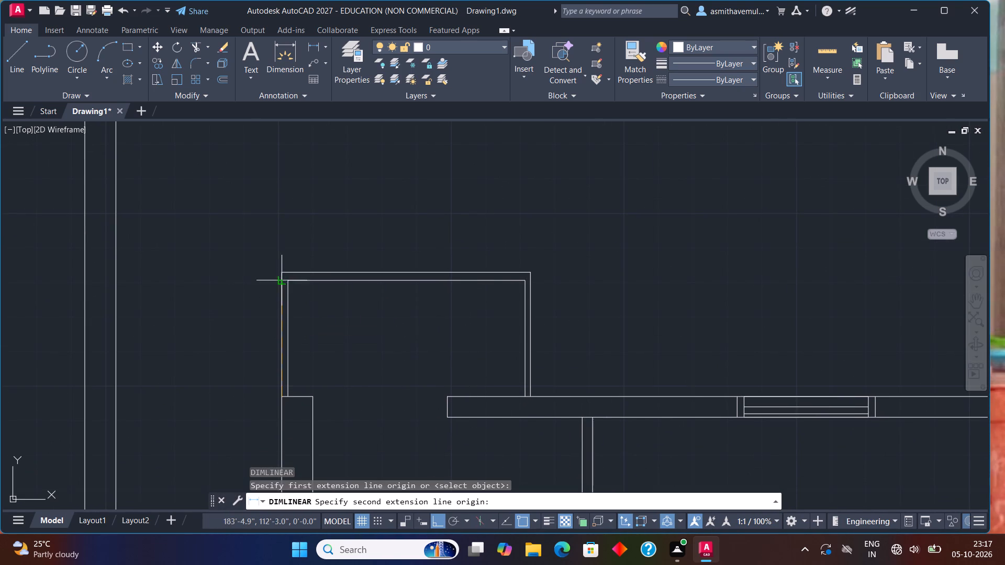
{"action": "left_click", "coordinate": [284, 271]}
{"action": "left_click", "coordinate": [269, 269]}
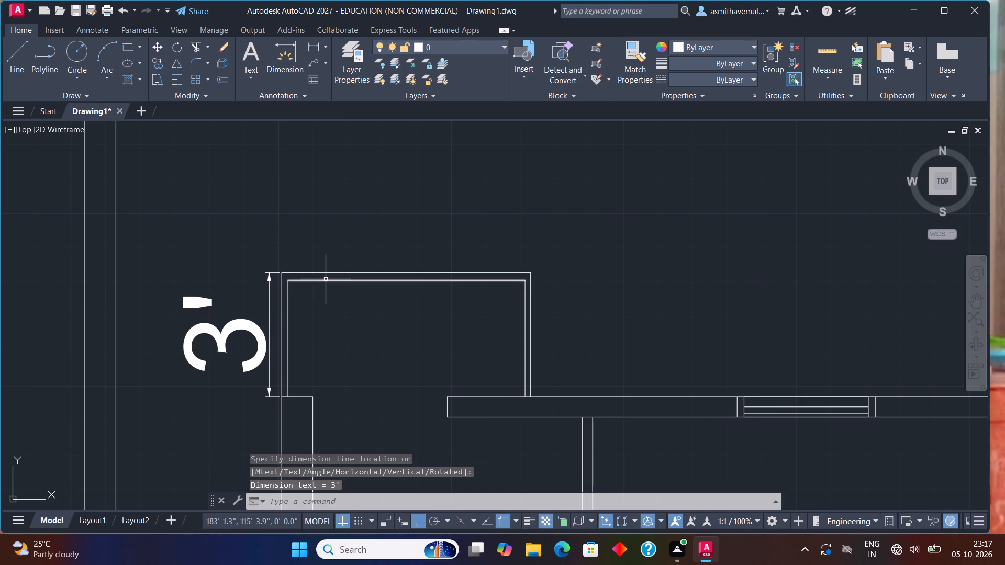
Add a linear dimension above the projection for its overall outer width between the two top corners.
{"action": "key", "text": "d"}
{"action": "key", "text": "l"}
{"action": "key", "text": "i"}
{"action": "key", "text": "Return"}
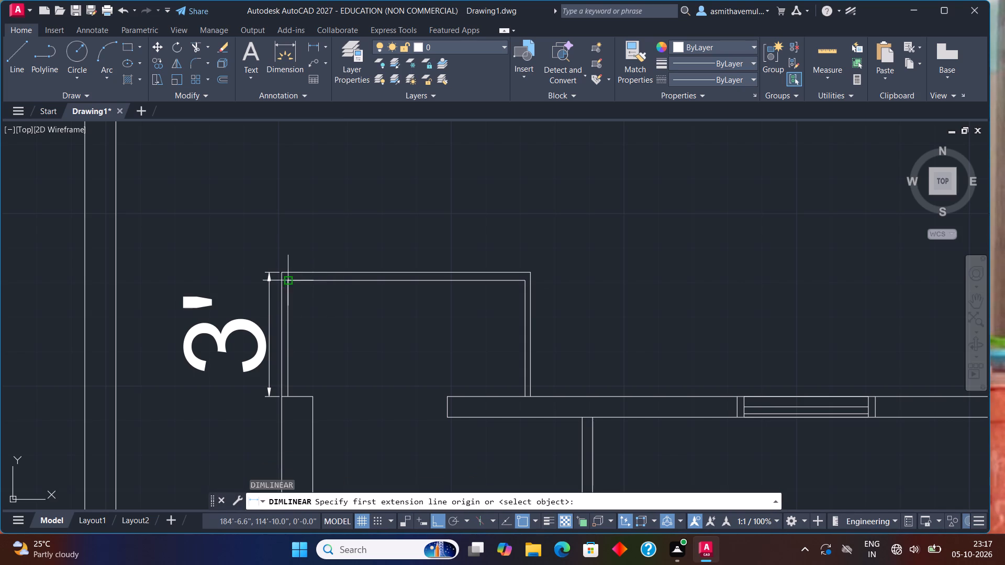
{"action": "left_click", "coordinate": [279, 272]}
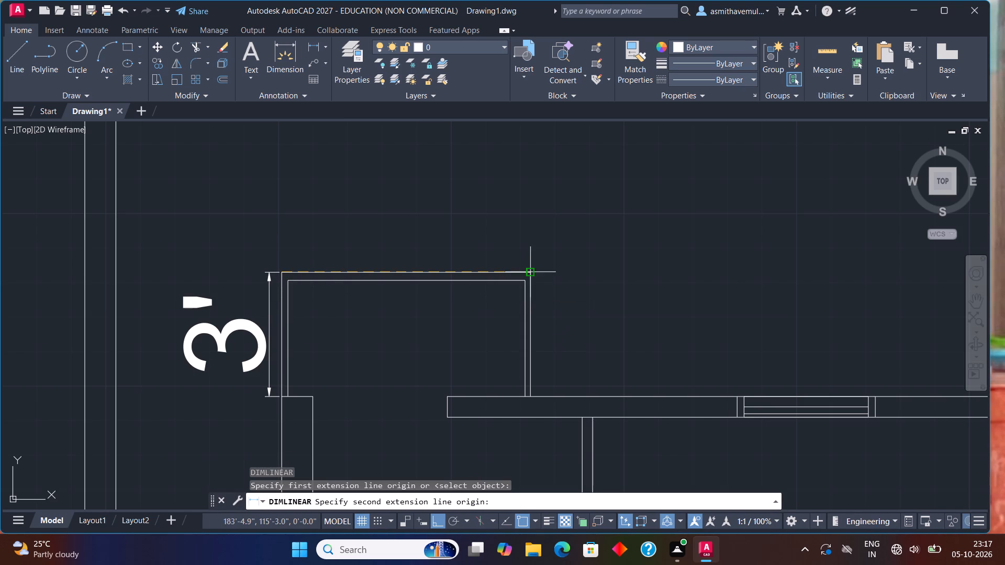
{"action": "left_click", "coordinate": [531, 271]}
{"action": "left_click", "coordinate": [536, 242]}
{"action": "scroll", "coordinate": [548, 261], "scroll_direction": "down", "scroll_amount": 1}
{"action": "scroll", "coordinate": [566, 363], "scroll_direction": "down", "scroll_amount": 1}
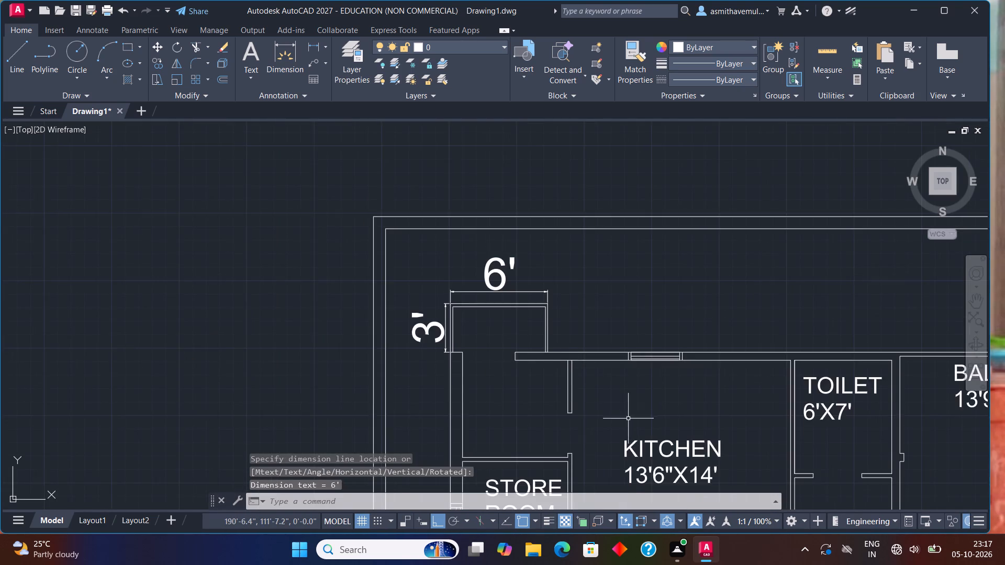
{"action": "middle_click_drag", "start_coordinate": [628, 419], "coordinate": [618, 323]}
{"action": "scroll", "coordinate": [500, 340], "scroll_direction": "down", "scroll_amount": 1}
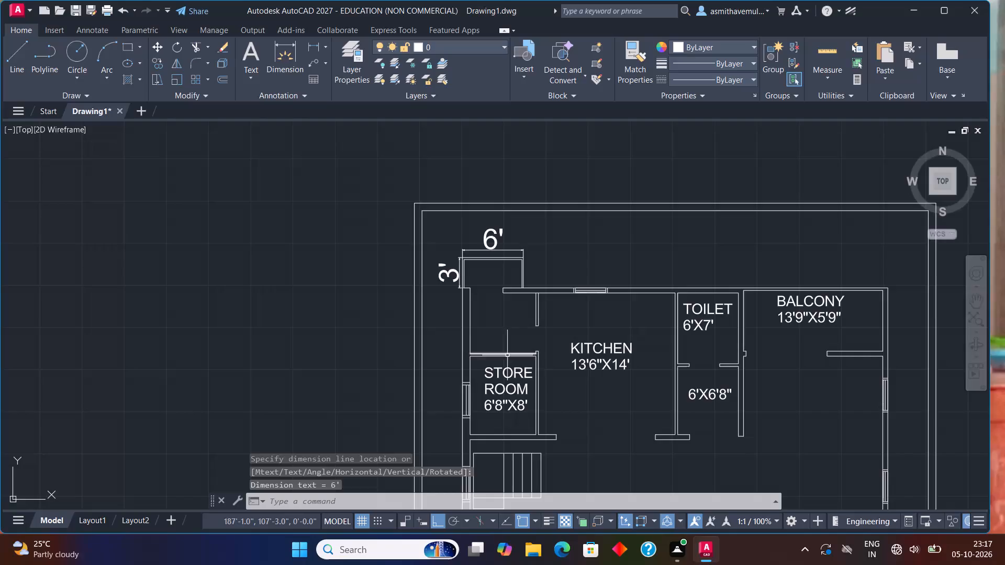
Place a single-line text label SET OUT, 1' high with 0 rotation, in the space above the store room.
{"action": "middle_click_drag", "start_coordinate": [598, 415], "coordinate": [587, 343]}
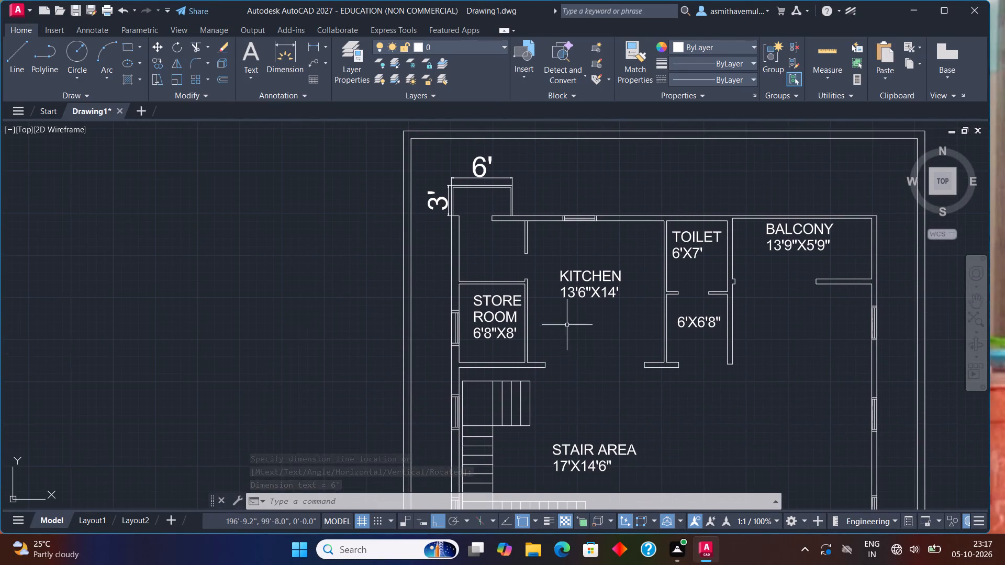
{"action": "scroll", "coordinate": [528, 287], "scroll_direction": "up", "scroll_amount": 1}
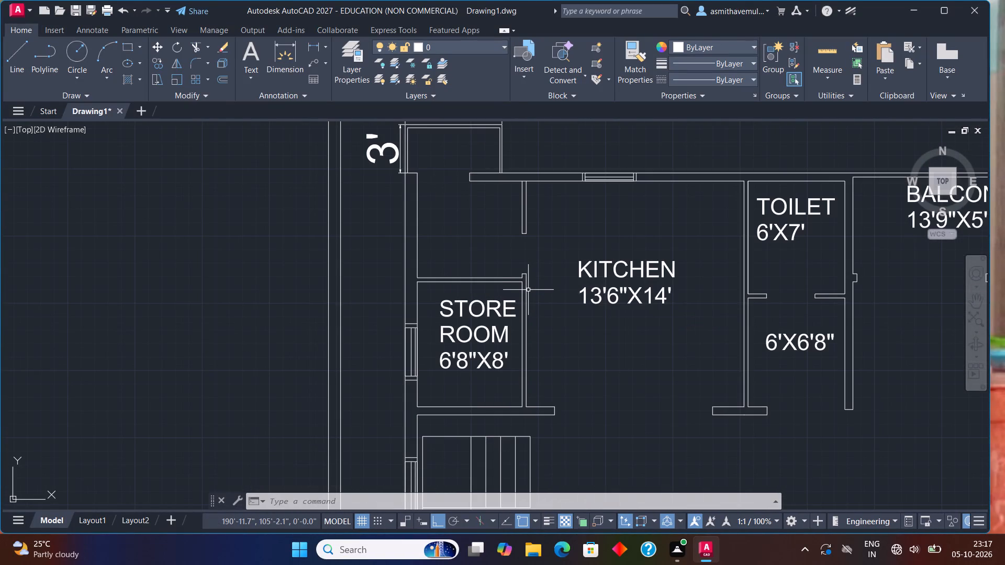
{"action": "type", "text": "TEXT"}
{"action": "key", "text": "Return"}
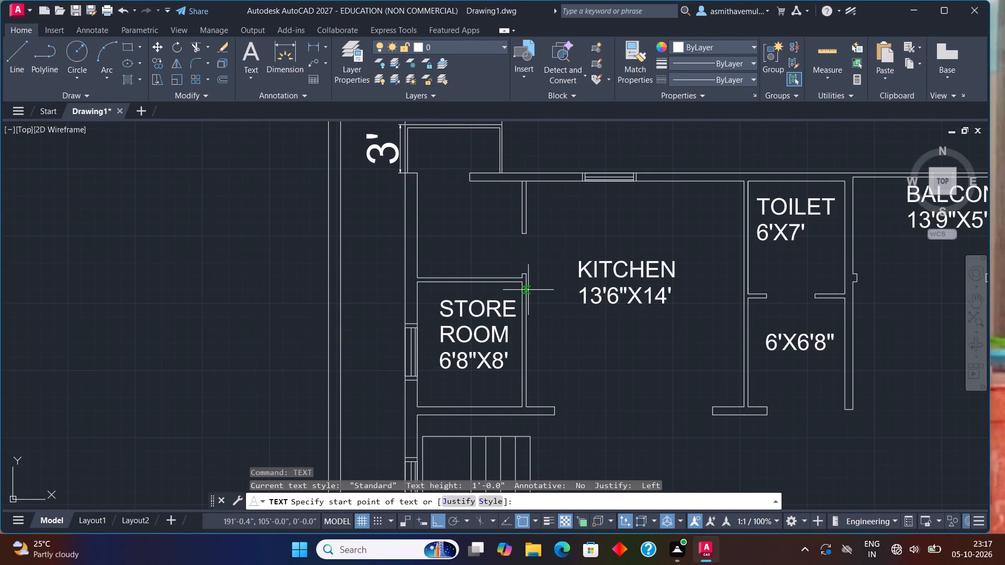
{"action": "left_click", "coordinate": [570, 341]}
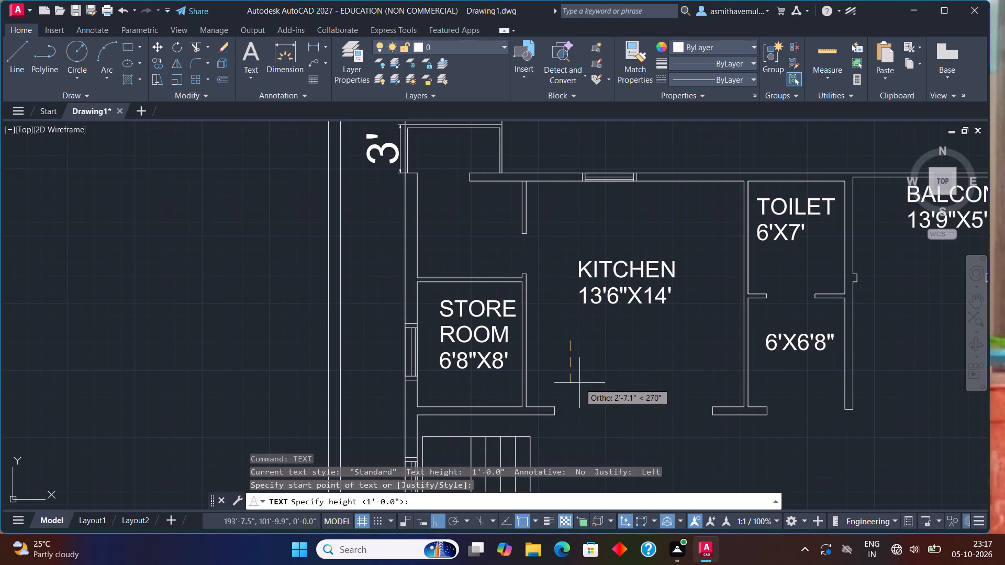
{"action": "key", "text": "1"}
{"action": "key", "text": "apostrophe"}
{"action": "key", "text": "Return"}
{"action": "key", "text": "0"}
{"action": "key", "text": "Return"}
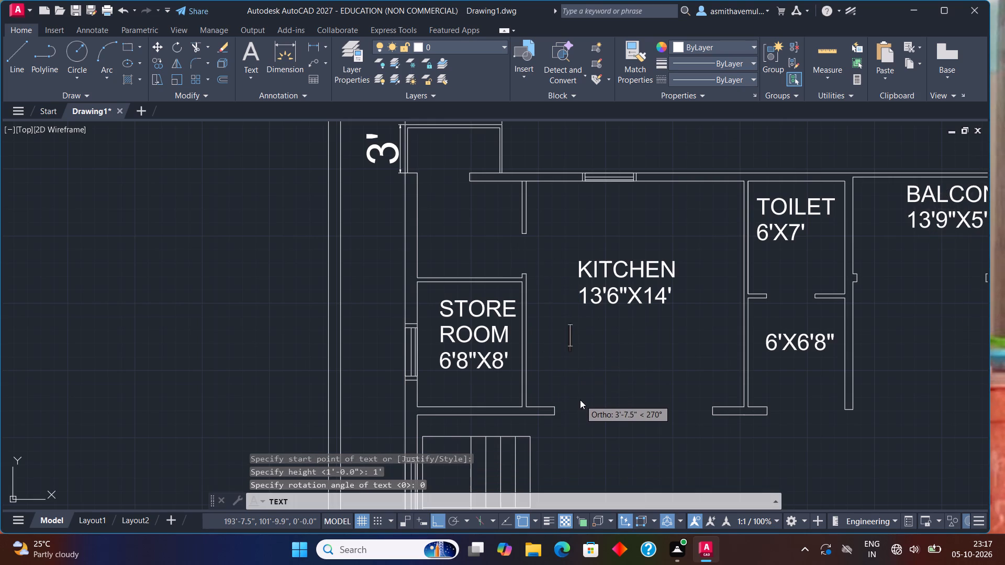
{"action": "left_click", "coordinate": [441, 220]}
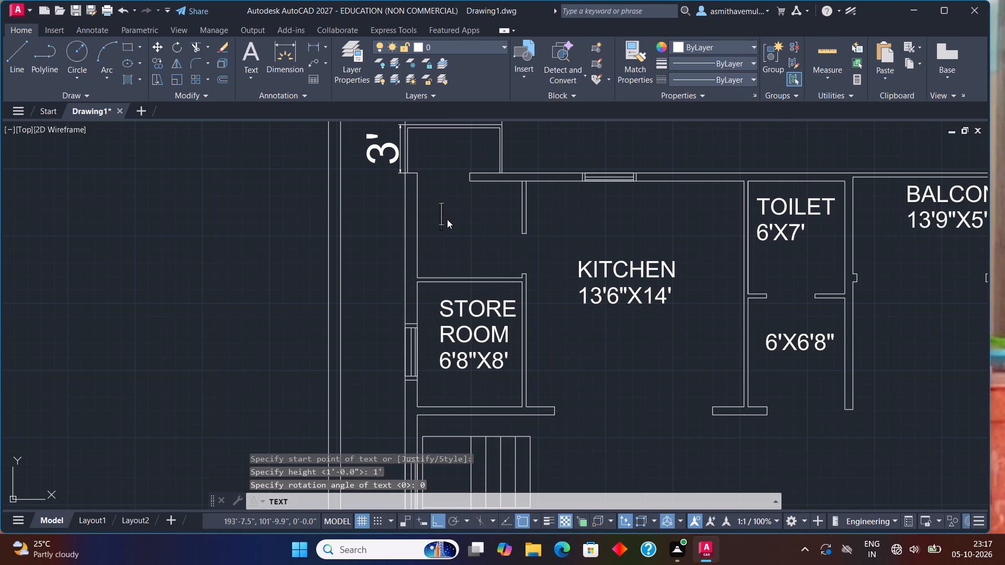
{"action": "type", "text": "SET OUT"}
{"action": "key", "text": "BackSpace"}
{"action": "key", "text": "BackSpace"}
{"action": "key", "text": "BackSpace"}
{"action": "key", "text": "BackSpace"}
{"action": "key", "text": "BackSpace"}
{"action": "key", "text": "BackSpace"}
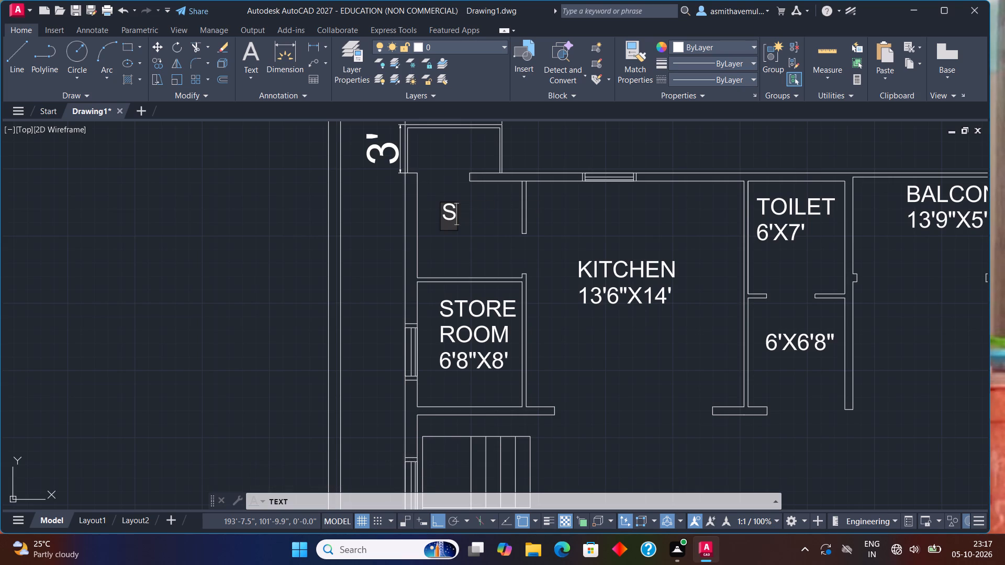
{"action": "key", "text": "BackSpace"}
{"action": "scroll", "coordinate": [448, 219], "scroll_direction": "up", "scroll_amount": 1}
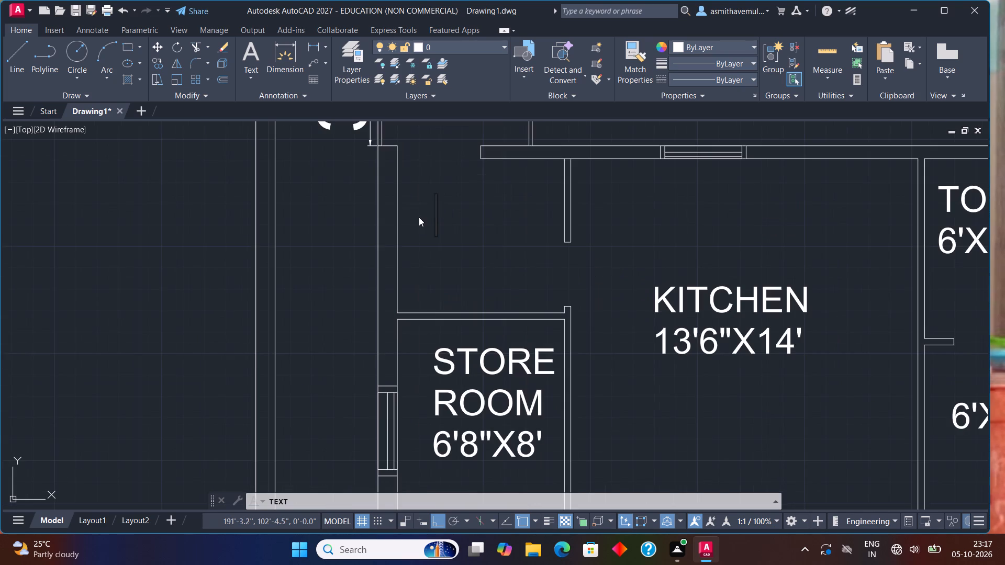
{"action": "left_click", "coordinate": [412, 216]}
{"action": "type", "text": "SEY"}
{"action": "key", "text": "BackSpace"}
{"action": "type", "text": "T OUT"}
{"action": "key", "text": "Return"}
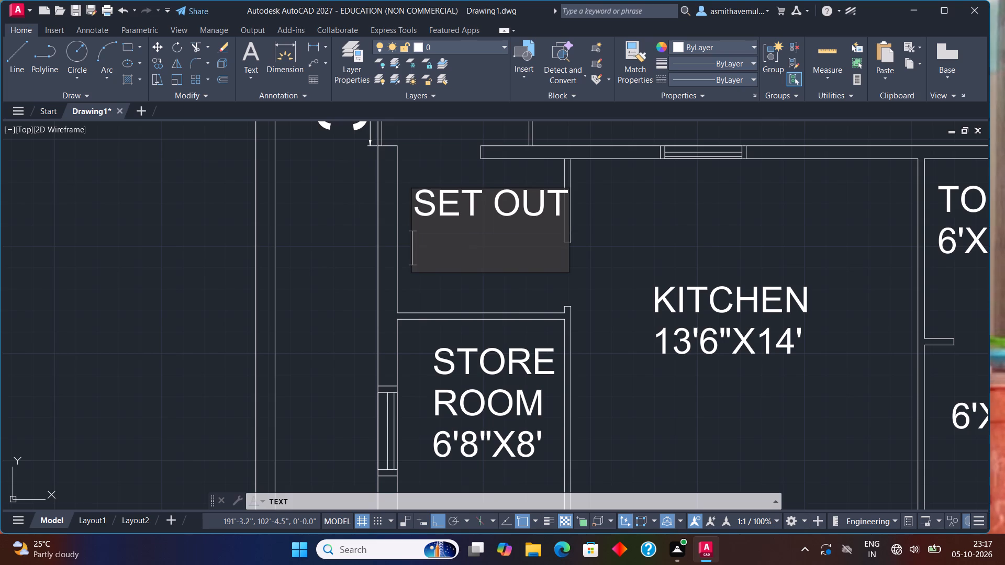
Add the size line 6'3"X6' beneath the SET OUT label and finish the text.
{"action": "type", "text": "6'3"}
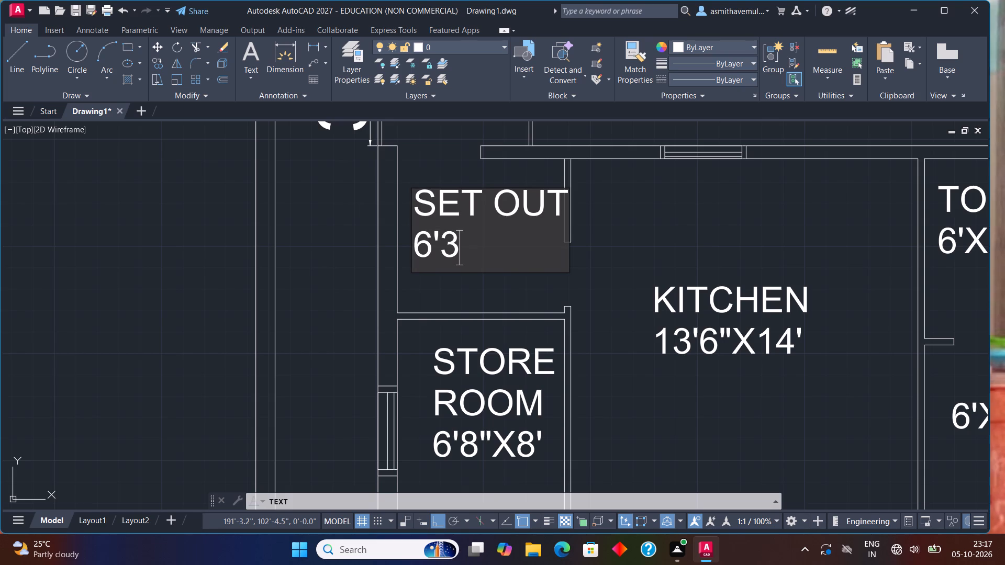
{"action": "type", "text": "\"X"}
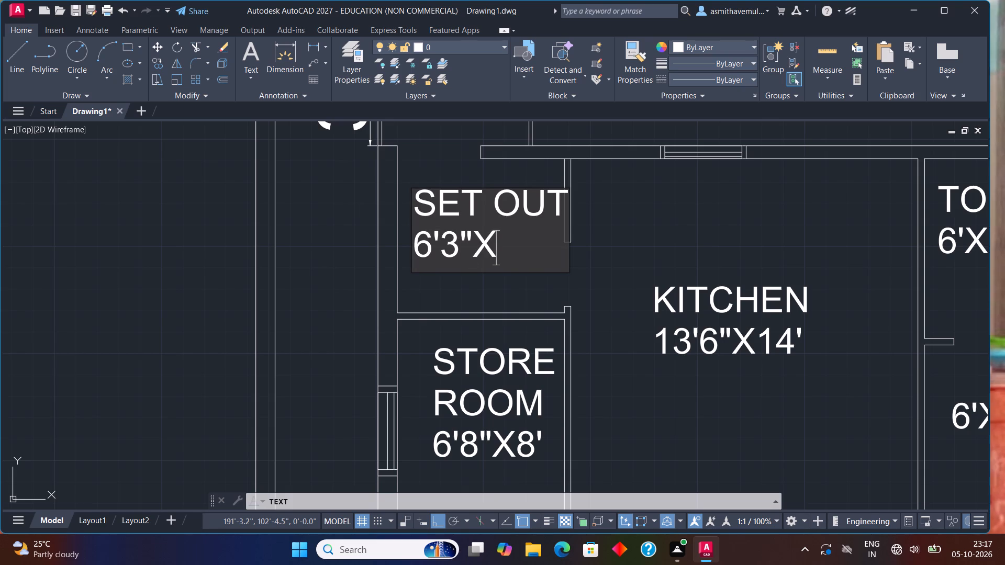
{"action": "type", "text": "6'"}
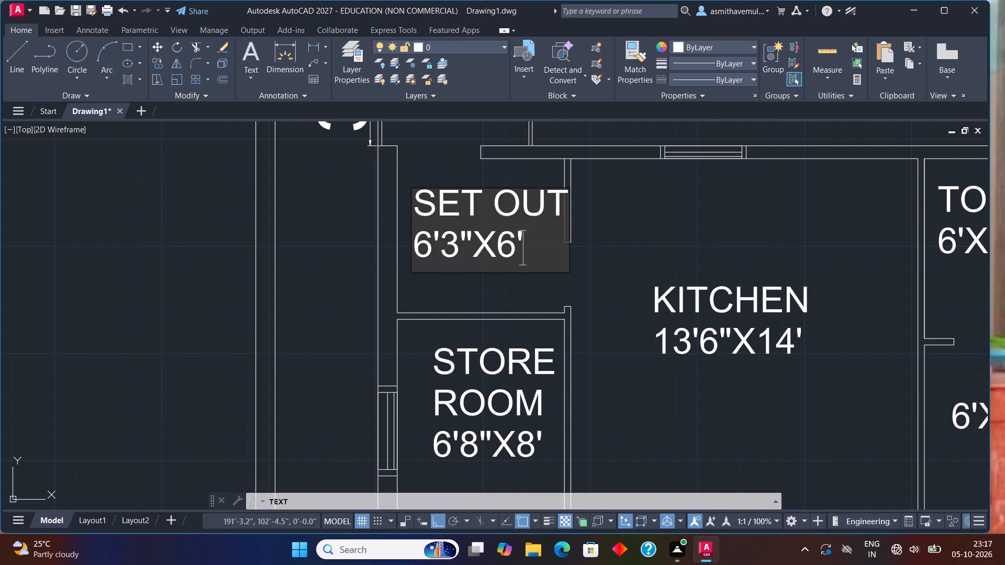
{"action": "left_click", "coordinate": [639, 231]}
{"action": "key", "text": "Escape"}
Draw an outline around the veranda from its lower-left corner down, across, about 22' up the outer side, and back to its upper-right corner.
{"action": "scroll", "coordinate": [639, 232], "scroll_direction": "down", "scroll_amount": 3}
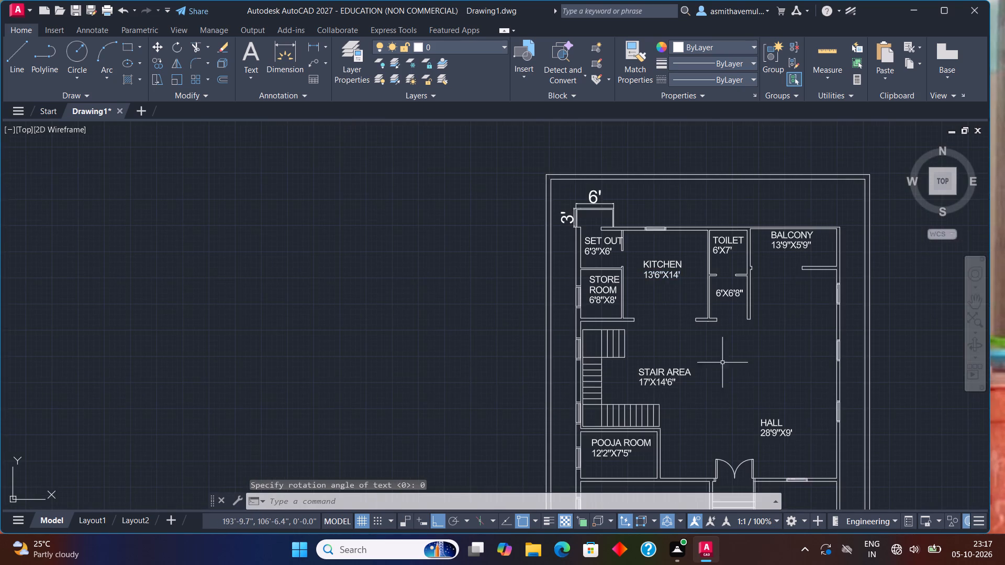
{"action": "middle_click_drag", "start_coordinate": [728, 401], "coordinate": [612, 308]}
{"action": "middle_click_drag", "start_coordinate": [636, 432], "coordinate": [642, 309]}
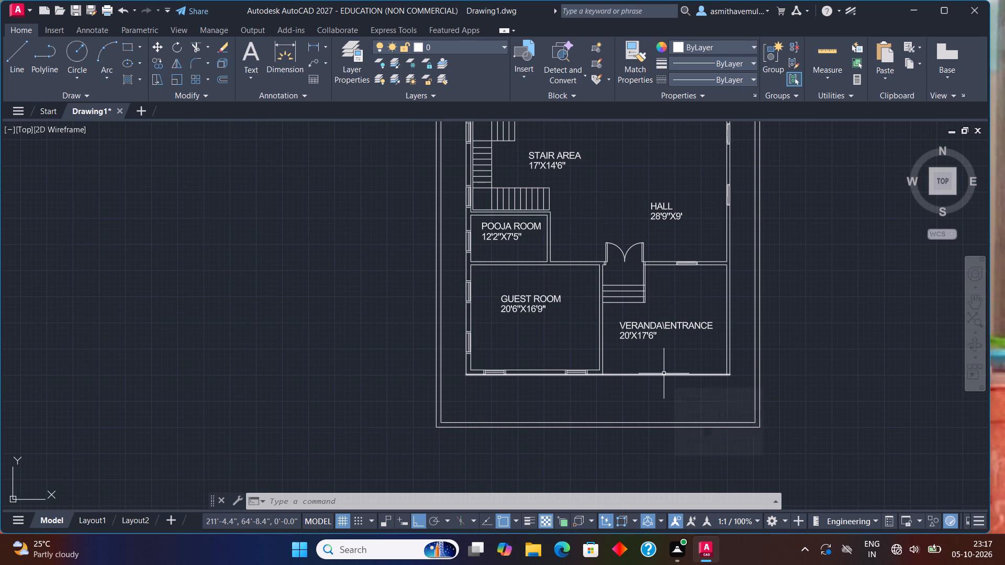
{"action": "key", "text": "l"}
{"action": "key", "text": "Return"}
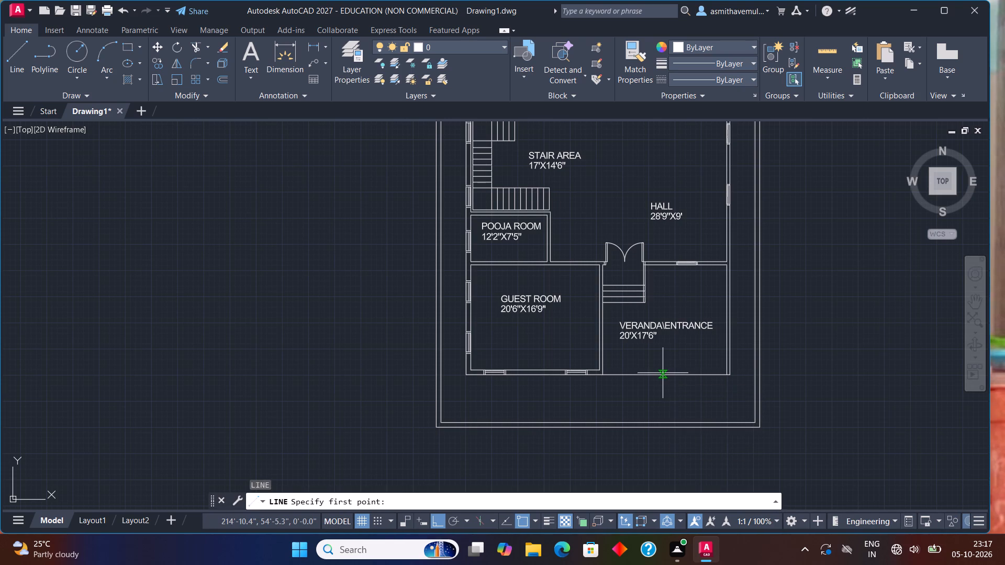
{"action": "scroll", "coordinate": [662, 372], "scroll_direction": "up", "scroll_amount": 1}
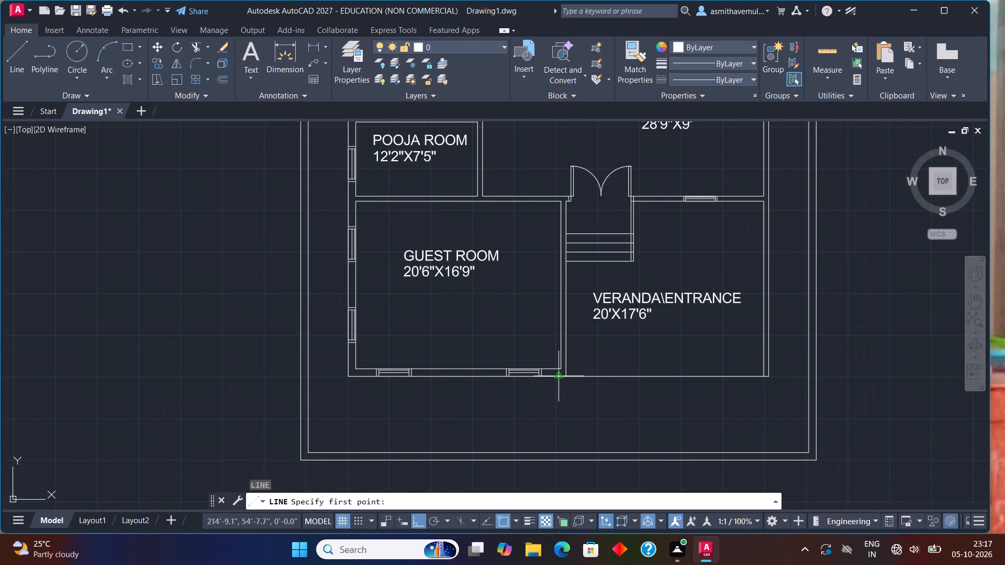
{"action": "left_click", "coordinate": [567, 376]}
{"action": "left_click", "coordinate": [562, 424]}
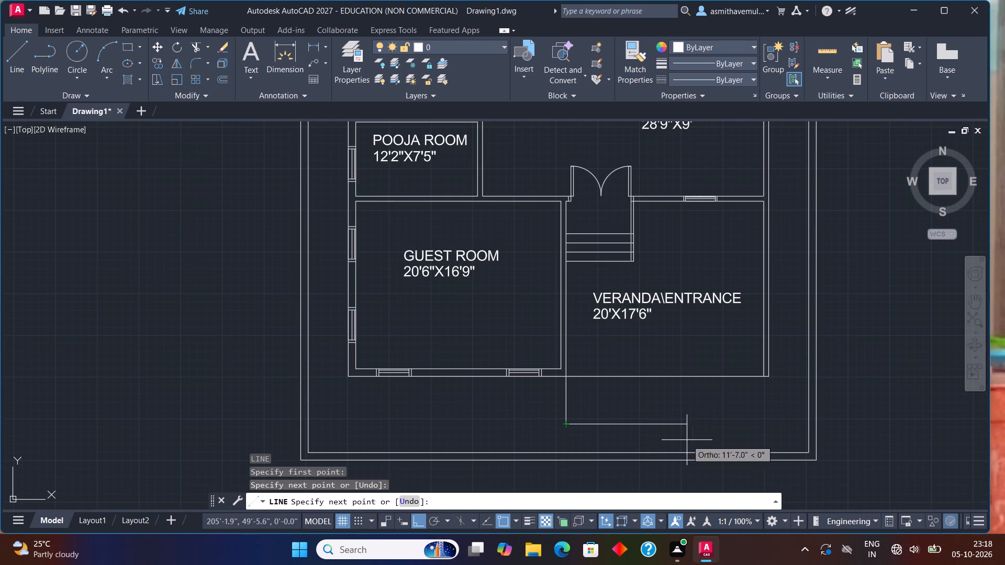
{"action": "left_click", "coordinate": [790, 424]}
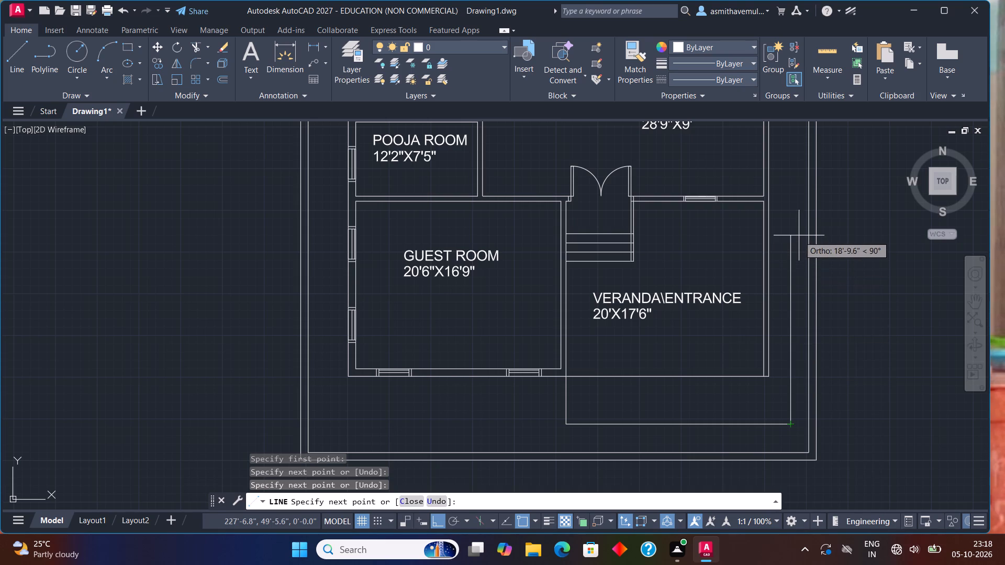
{"action": "scroll", "coordinate": [799, 199], "scroll_direction": "up", "scroll_amount": 2}
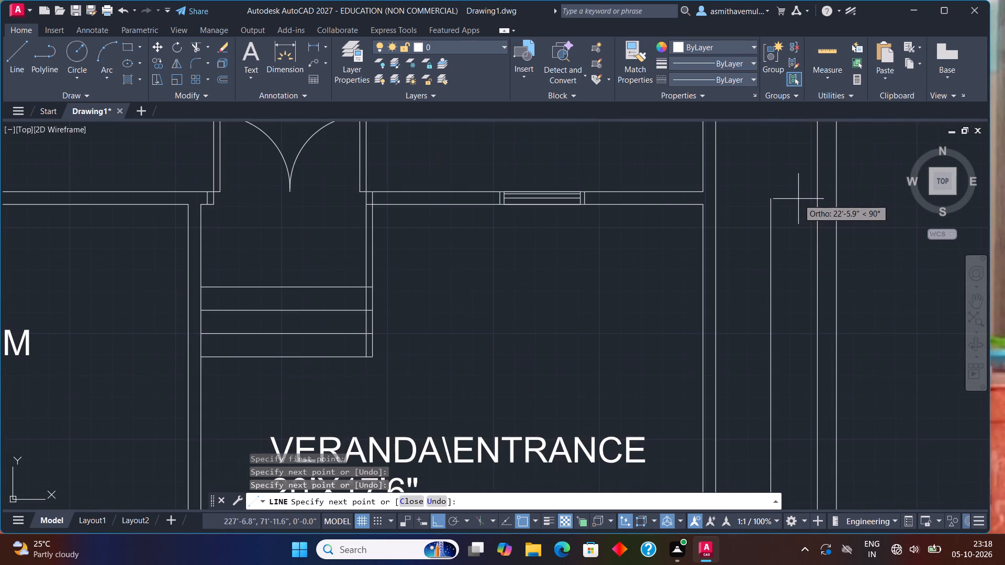
{"action": "scroll", "coordinate": [798, 199], "scroll_direction": "up", "scroll_amount": 1}
{"action": "left_click", "coordinate": [764, 210]}
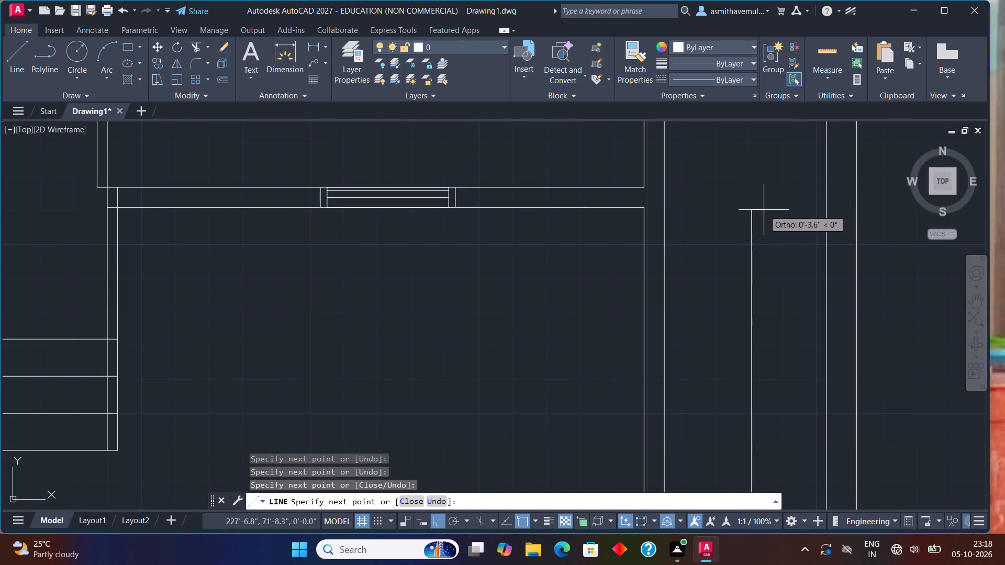
{"action": "left_click", "coordinate": [642, 206]}
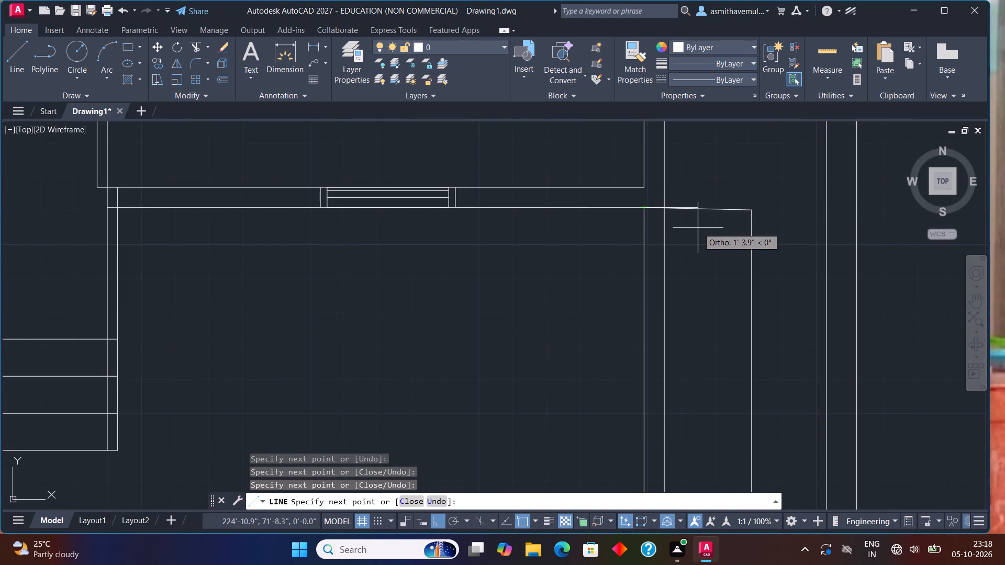
{"action": "key", "text": "Escape"}
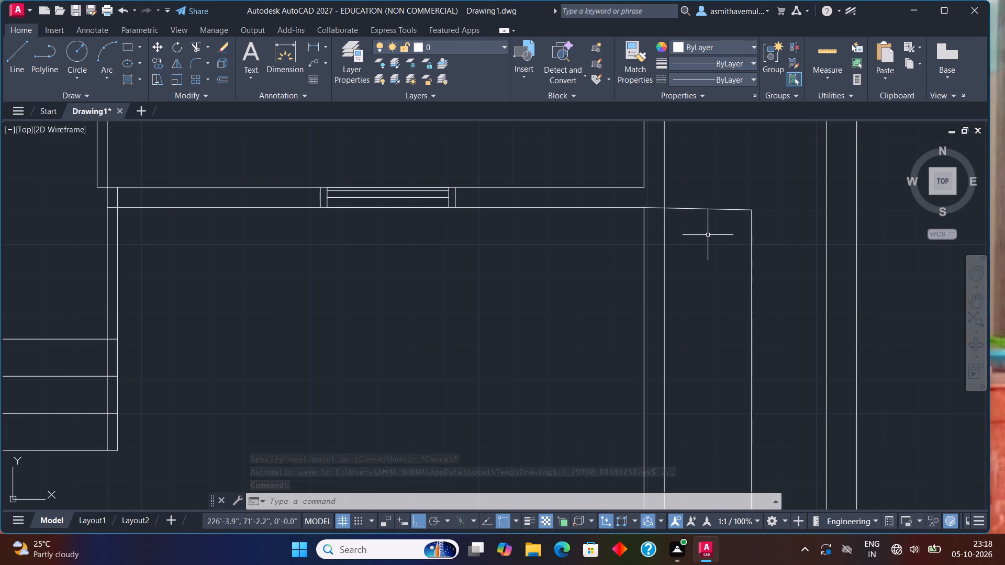
Draw a straight horizontal line from the veranda's upper-right inner corner to the outer outline, with a short segment down onto its vertical line.
{"action": "key", "text": "l"}
{"action": "key", "text": "Return"}
{"action": "scroll", "coordinate": [687, 230], "scroll_direction": "up", "scroll_amount": 1}
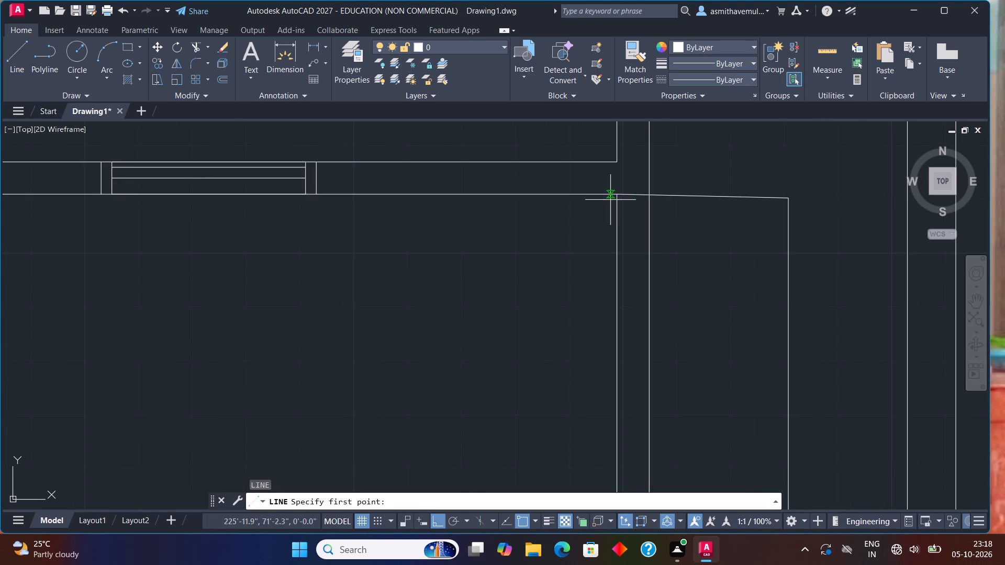
{"action": "left_click", "coordinate": [615, 195]}
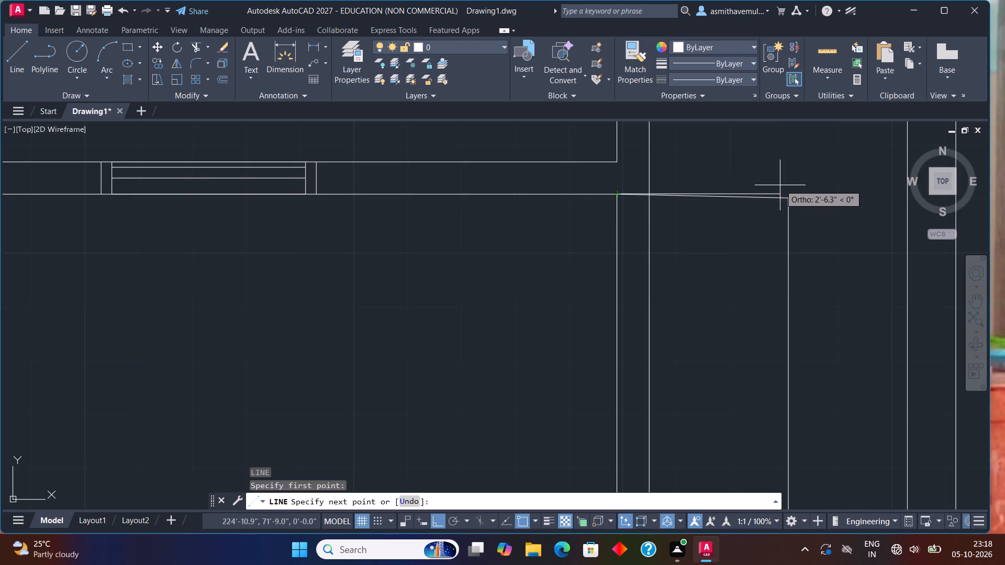
{"action": "left_click", "coordinate": [790, 193]}
{"action": "left_click", "coordinate": [790, 205]}
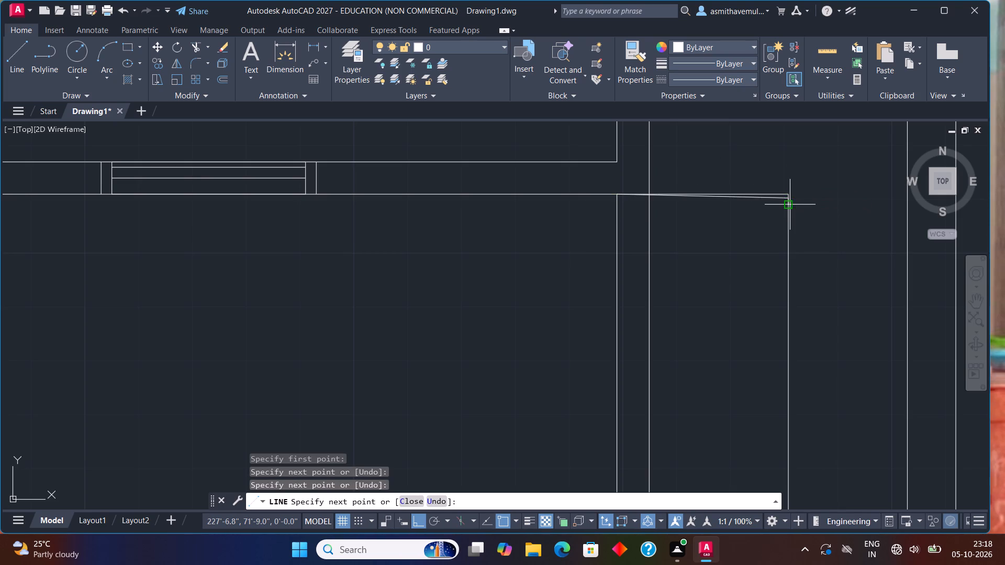
{"action": "key", "text": "Escape"}
Erase the slanted line at the top of the veranda's outer outline.
{"action": "scroll", "coordinate": [768, 234], "scroll_direction": "up", "scroll_amount": 2}
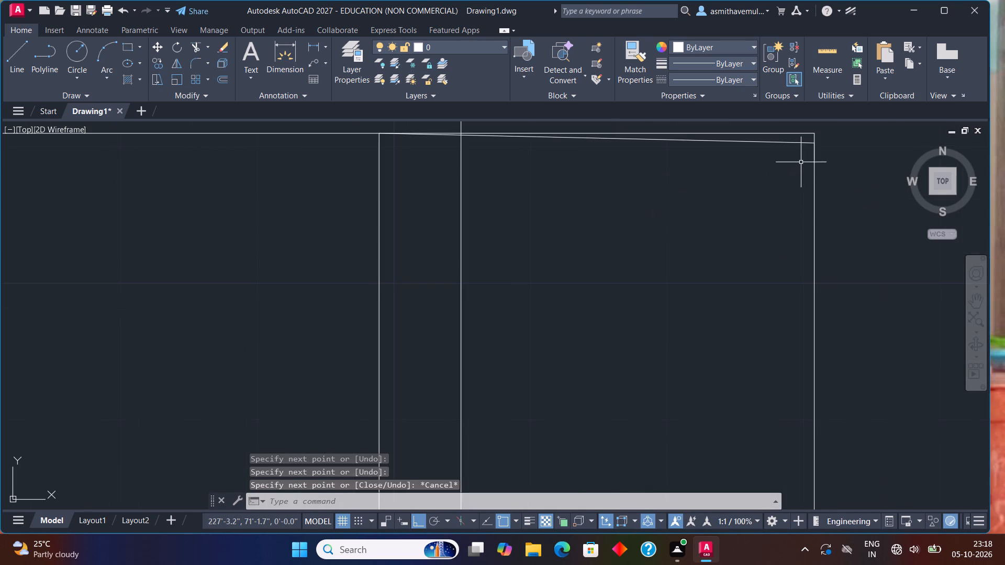
{"action": "left_click", "coordinate": [806, 143]}
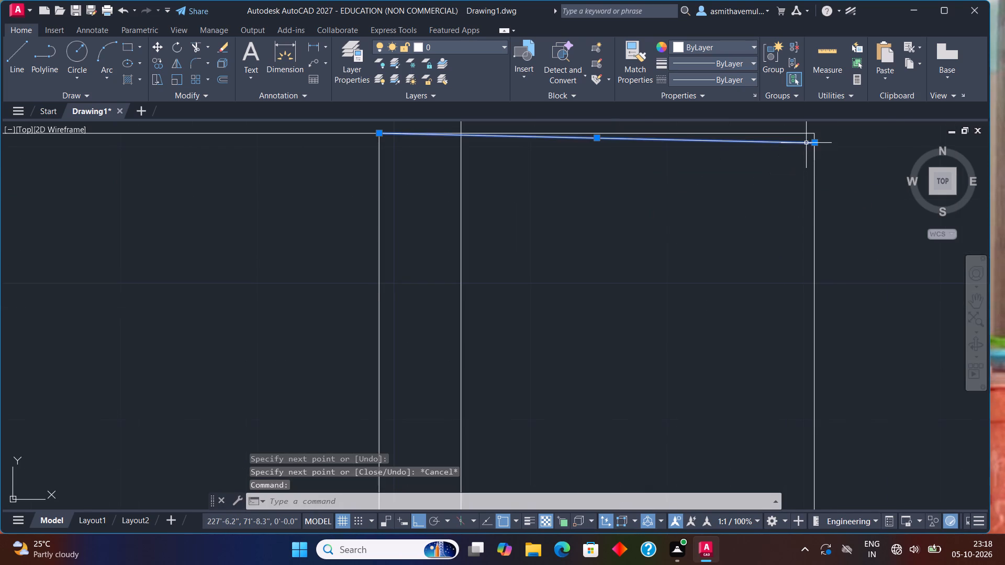
{"action": "key", "text": "Delete"}
Draw a short vertical line across the compound wall's bottom side, near its lower-right corner.
{"action": "scroll", "coordinate": [805, 145], "scroll_direction": "down", "scroll_amount": 6}
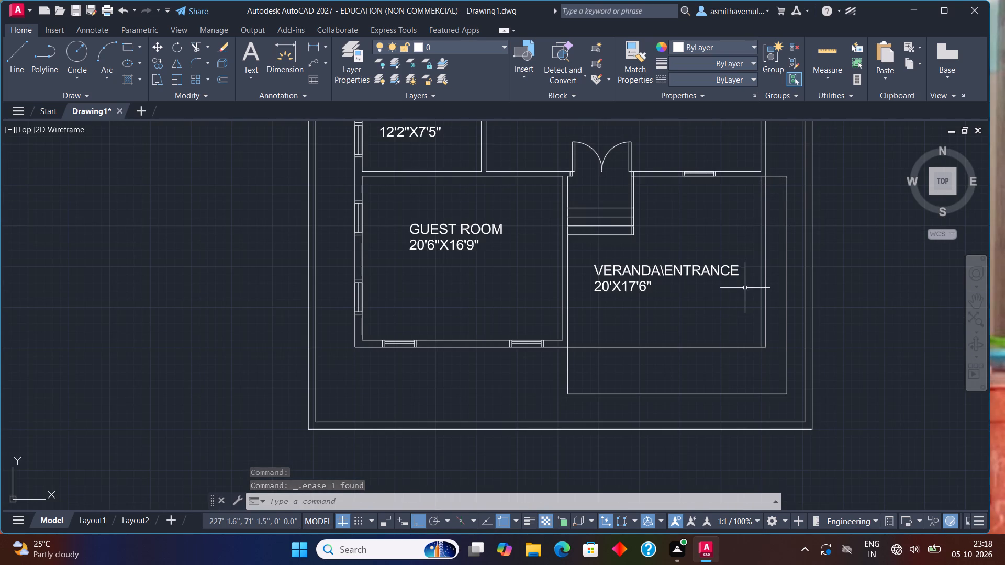
{"action": "scroll", "coordinate": [722, 368], "scroll_direction": "down", "scroll_amount": 1}
{"action": "middle_click_drag", "start_coordinate": [709, 401], "coordinate": [686, 303]}
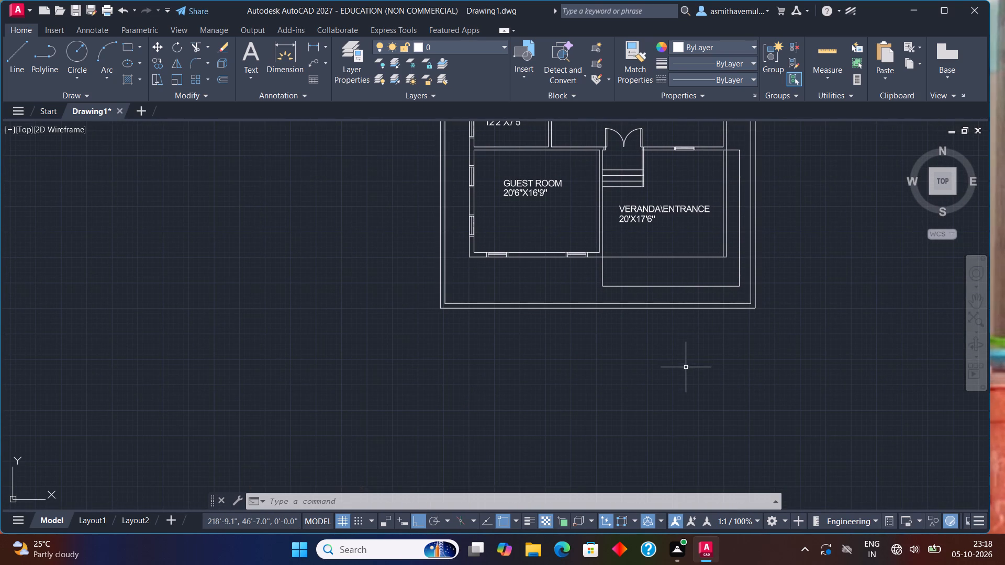
{"action": "scroll", "coordinate": [685, 368], "scroll_direction": "up", "scroll_amount": 1}
{"action": "scroll", "coordinate": [718, 314], "scroll_direction": "up", "scroll_amount": 1}
{"action": "key", "text": "l"}
{"action": "key", "text": "Return"}
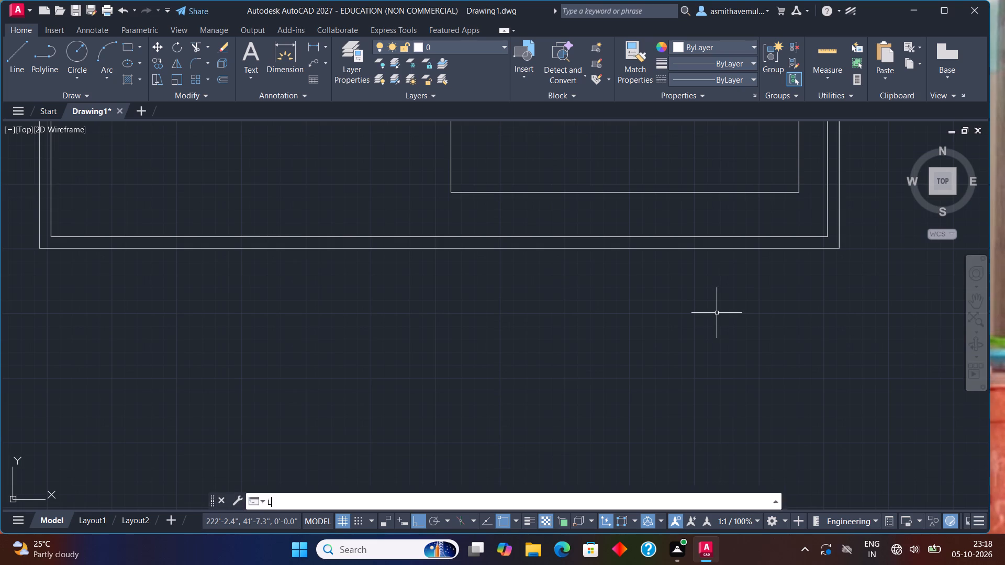
{"action": "left_click", "coordinate": [754, 238]}
{"action": "left_click", "coordinate": [755, 245]}
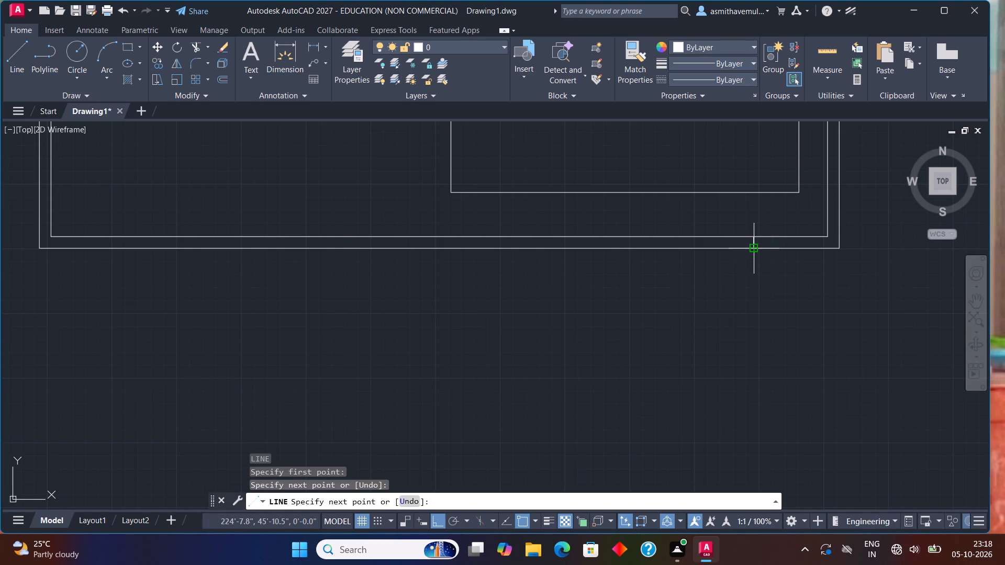
{"action": "key", "text": "Escape"}
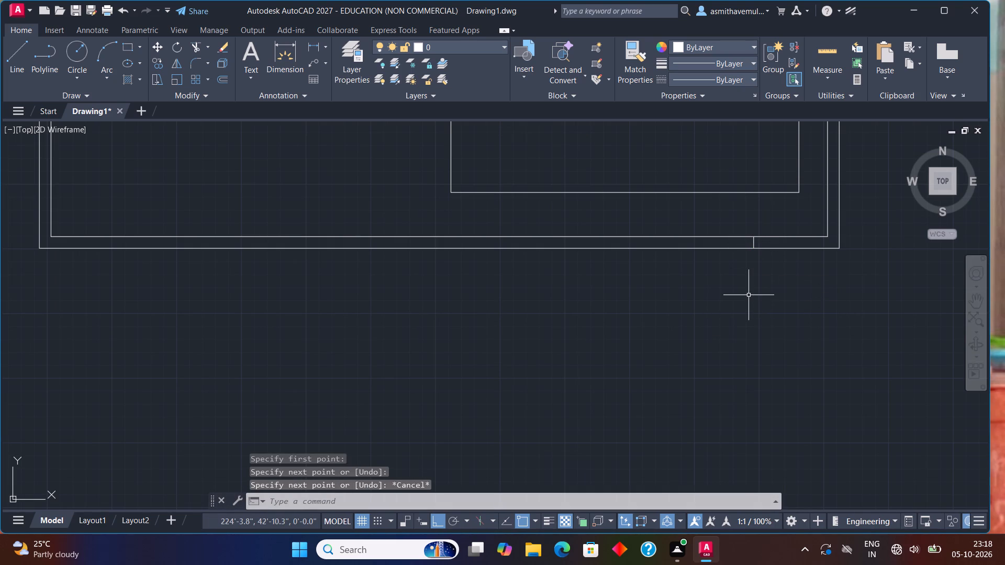
Offset the short vertical line across the compound wall's bottom side 3" to the left.
{"action": "key", "text": "o"}
{"action": "key", "text": "Return"}
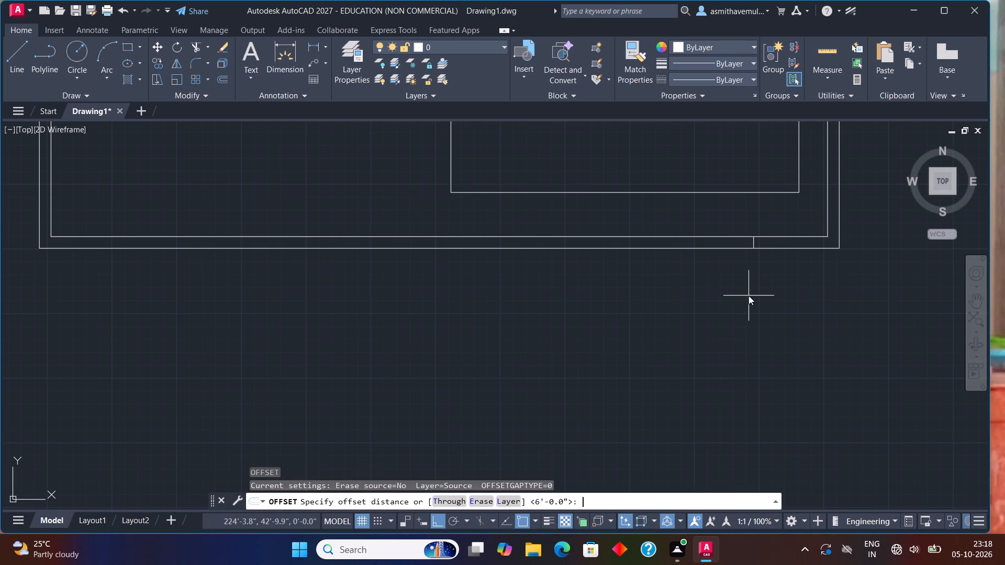
{"action": "key", "text": "3"}
{"action": "key", "text": "shift+quotedbl"}
{"action": "key", "text": "Return"}
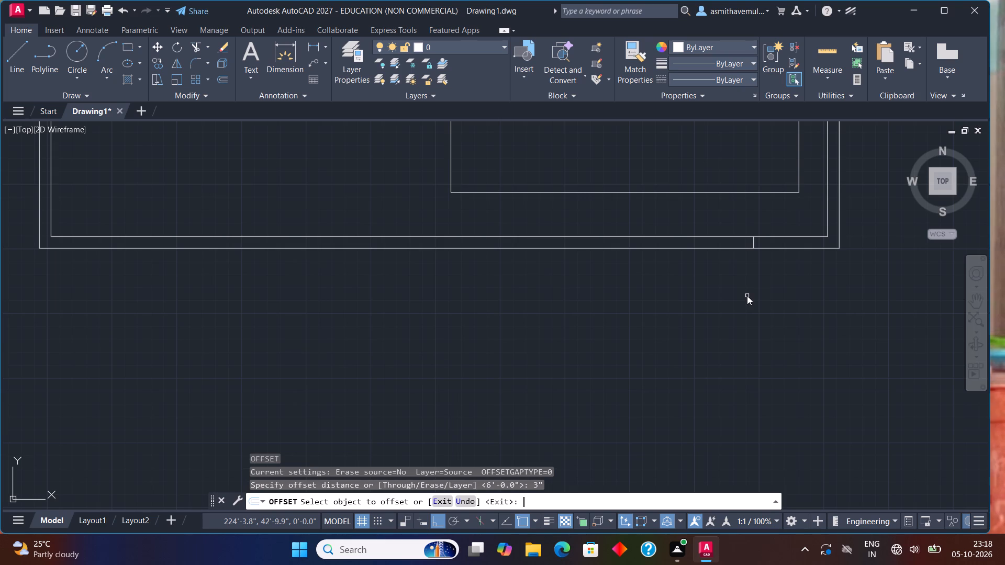
{"action": "scroll", "coordinate": [746, 280], "scroll_direction": "up", "scroll_amount": 1}
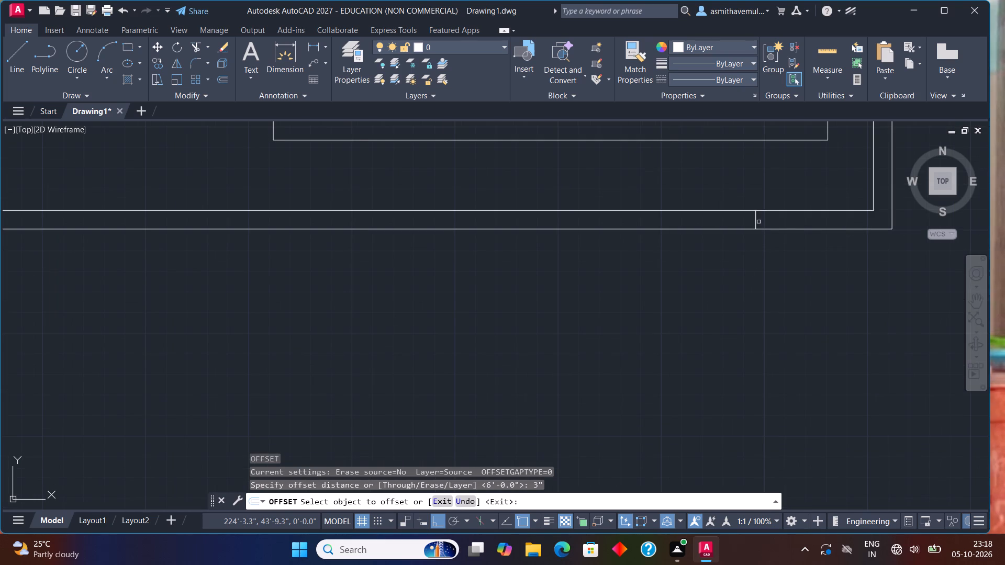
{"action": "left_click", "coordinate": [754, 221]}
{"action": "left_click", "coordinate": [731, 222]}
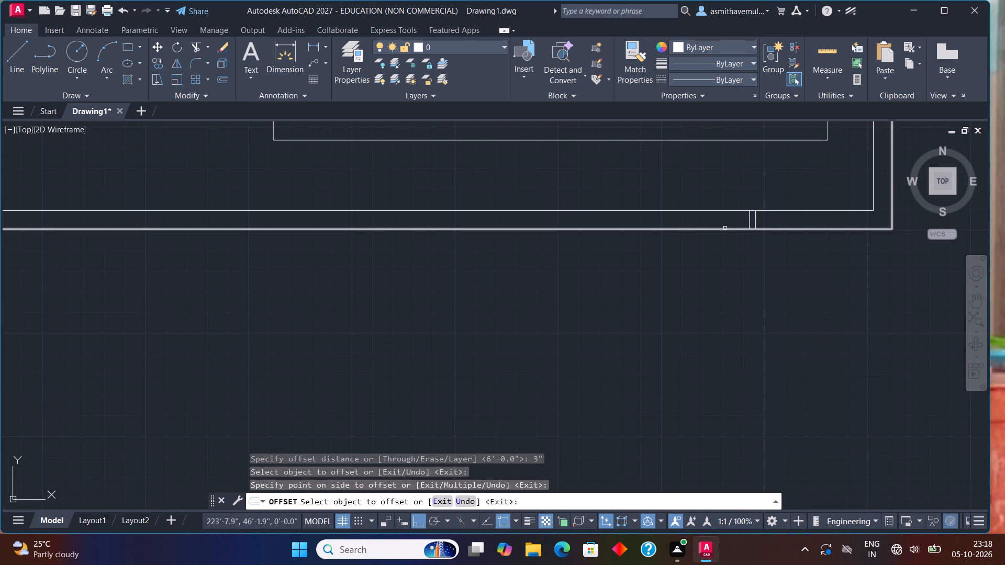
{"action": "key", "text": "Escape"}
Offset the left line of the short pair in the bottom compound wall 11'6" to the left.
{"action": "key", "text": "o"}
{"action": "key", "text": "Return"}
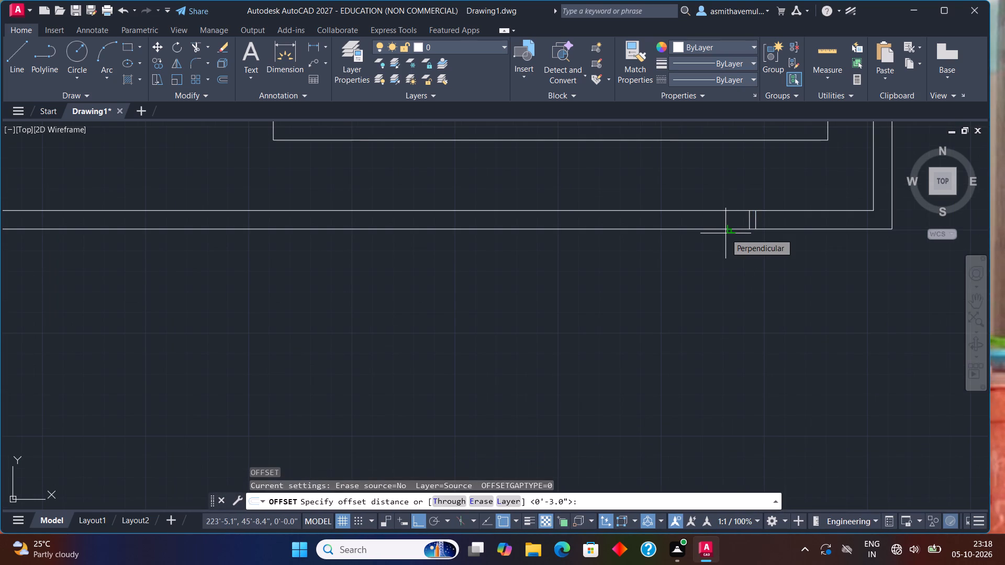
{"action": "type", "text": "11"}
{"action": "key", "text": "apostrophe"}
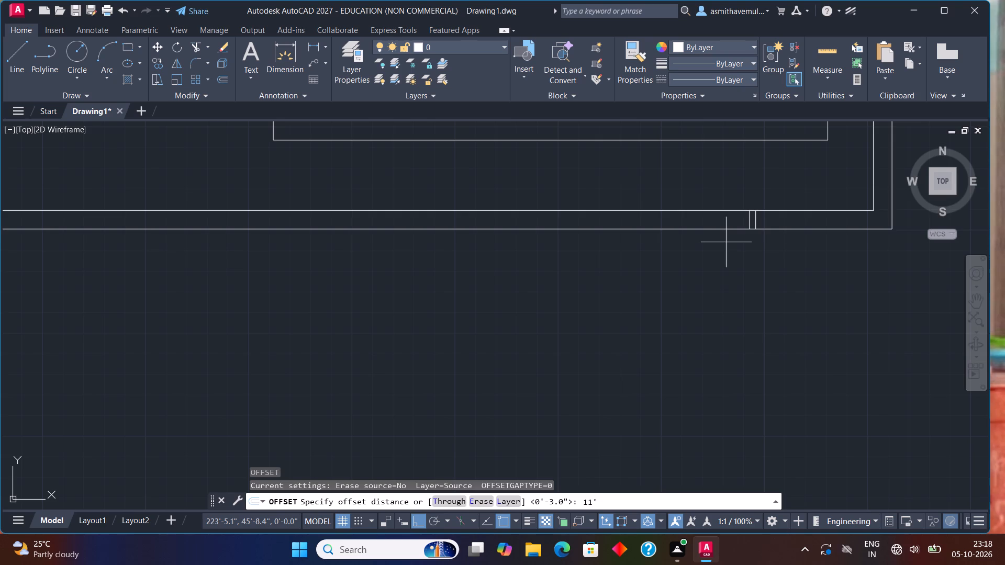
{"action": "type", "text": "6\""}
{"action": "key", "text": "Return"}
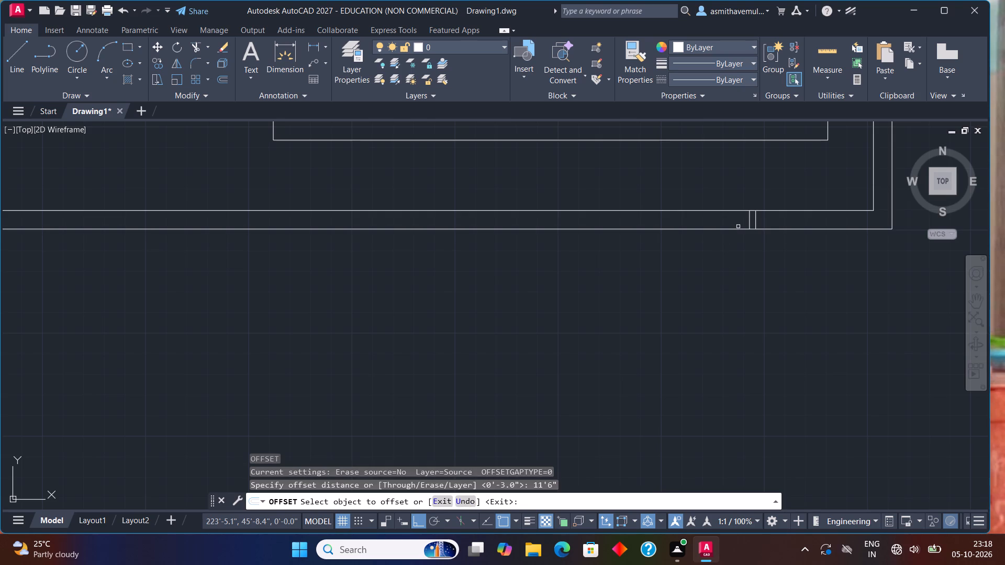
{"action": "scroll", "coordinate": [738, 227], "scroll_direction": "up", "scroll_amount": 1}
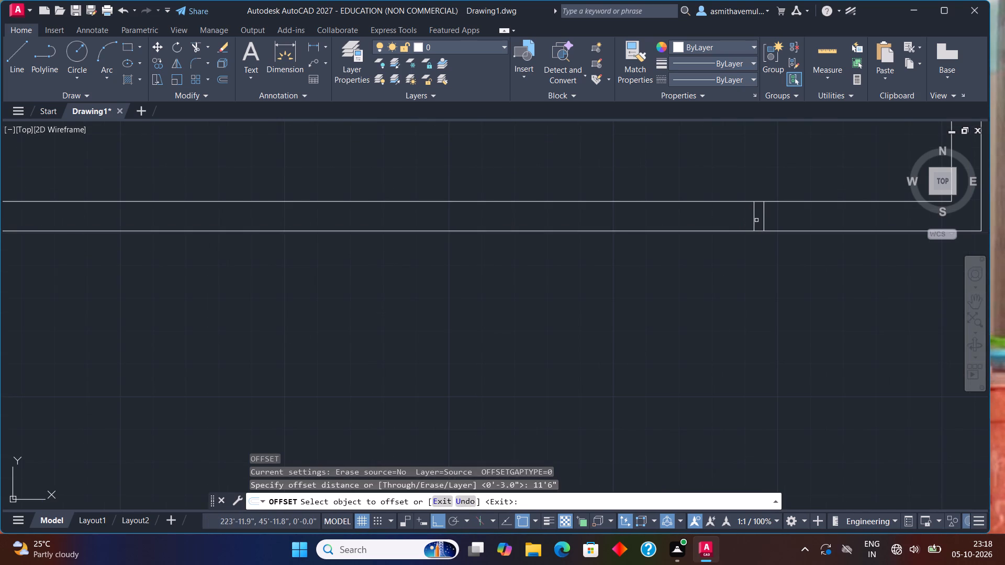
{"action": "left_click", "coordinate": [753, 219]}
{"action": "left_click", "coordinate": [735, 221]}
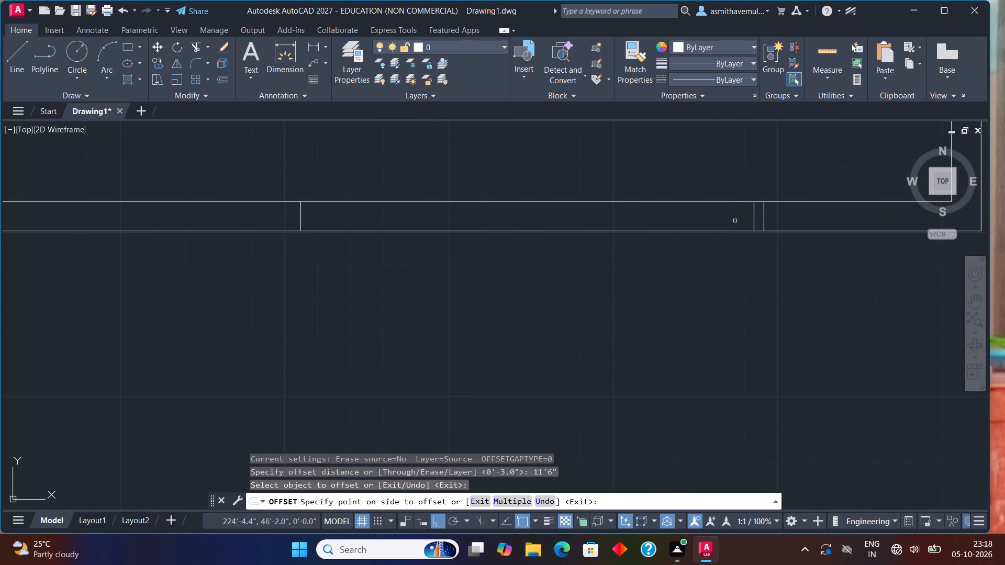
{"action": "key", "text": "Escape"}
Offset the far-left short vertical line in the bottom compound wall 3" further to the left.
{"action": "key", "text": "o"}
{"action": "key", "text": "Return"}
{"action": "key", "text": "3"}
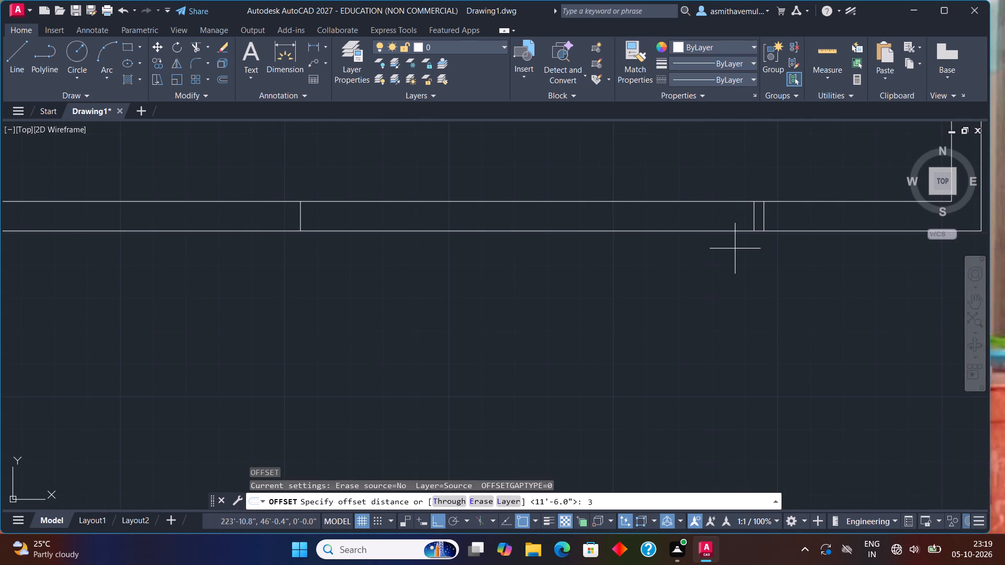
{"action": "key", "text": "shift+quotedbl"}
{"action": "key", "text": "Return"}
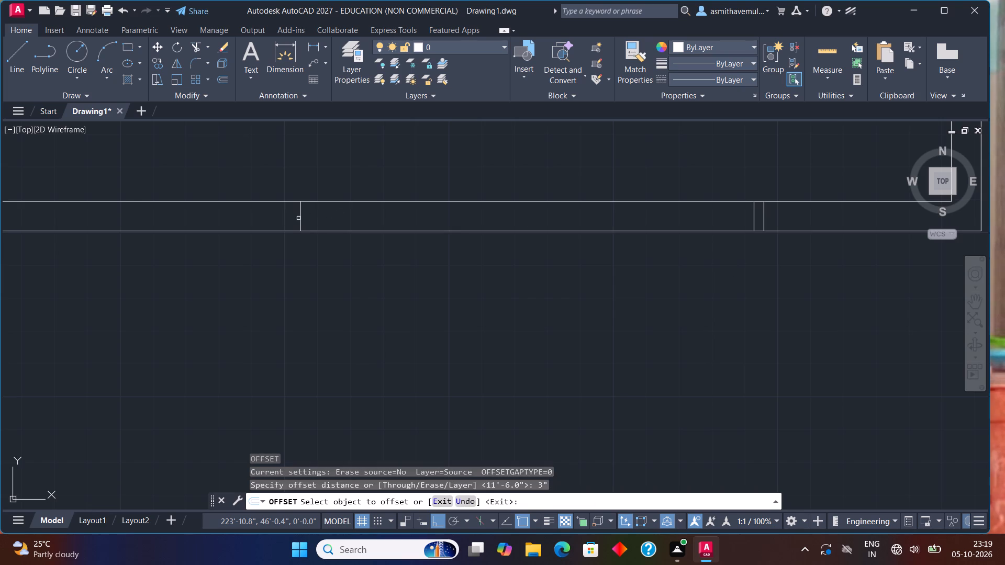
{"action": "left_click_drag", "start_coordinate": [299, 218], "coordinate": [295, 216]}
{"action": "left_click", "coordinate": [202, 197]}
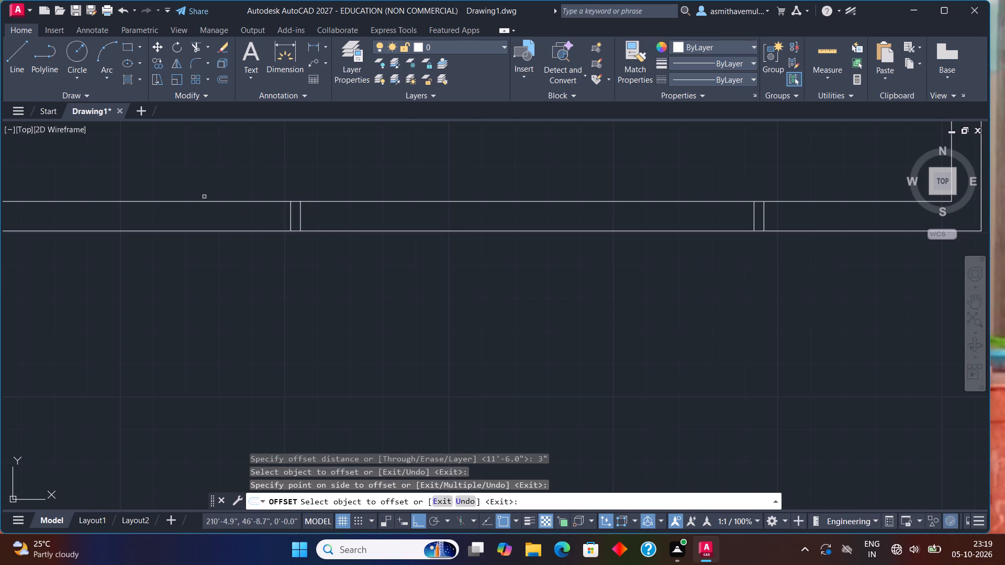
{"action": "key", "text": "Escape"}
Trim both bottom compound wall lines between the two pairs of short verticals to open the gate gap.
{"action": "type", "text": "TRI"}
{"action": "key", "text": "m"}
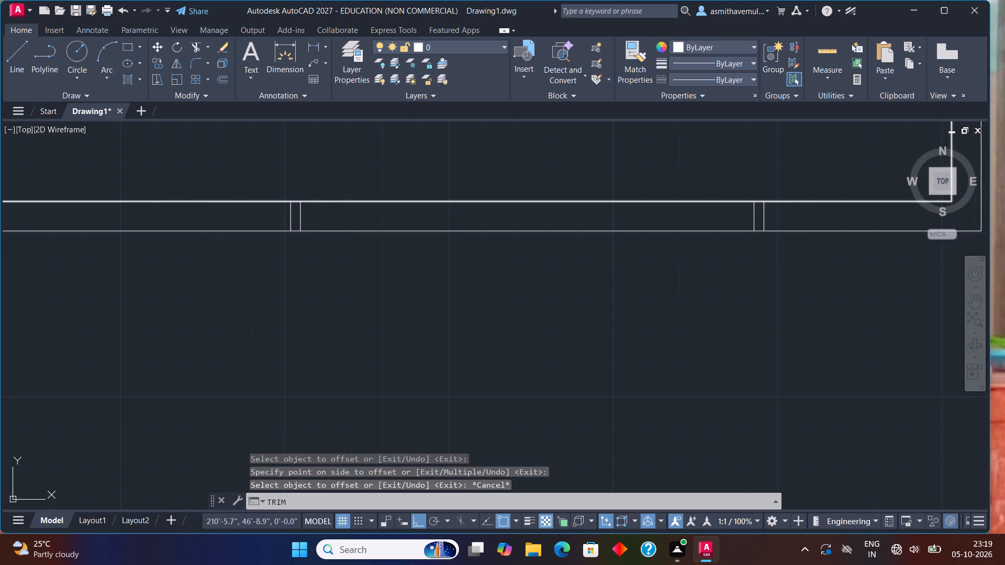
{"action": "key", "text": "Return"}
{"action": "left_click_drag", "start_coordinate": [361, 279], "coordinate": [438, 179]}
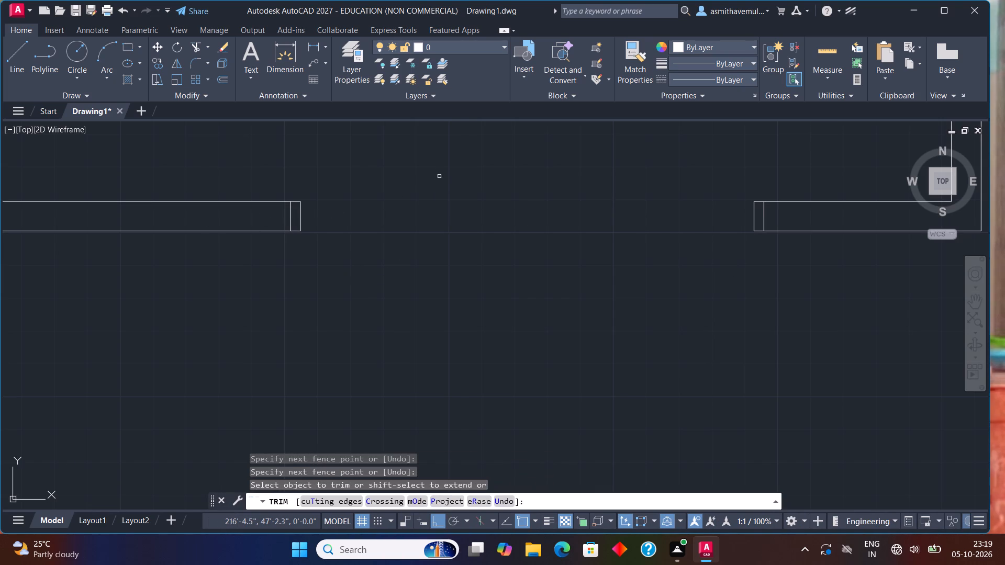
{"action": "key", "text": "Escape"}
With Ortho off, draw a diagonal line across the gate opening from its upper-left corner to its lower-right corner.
{"action": "middle_click_drag", "start_coordinate": [440, 176], "coordinate": [416, 201]}
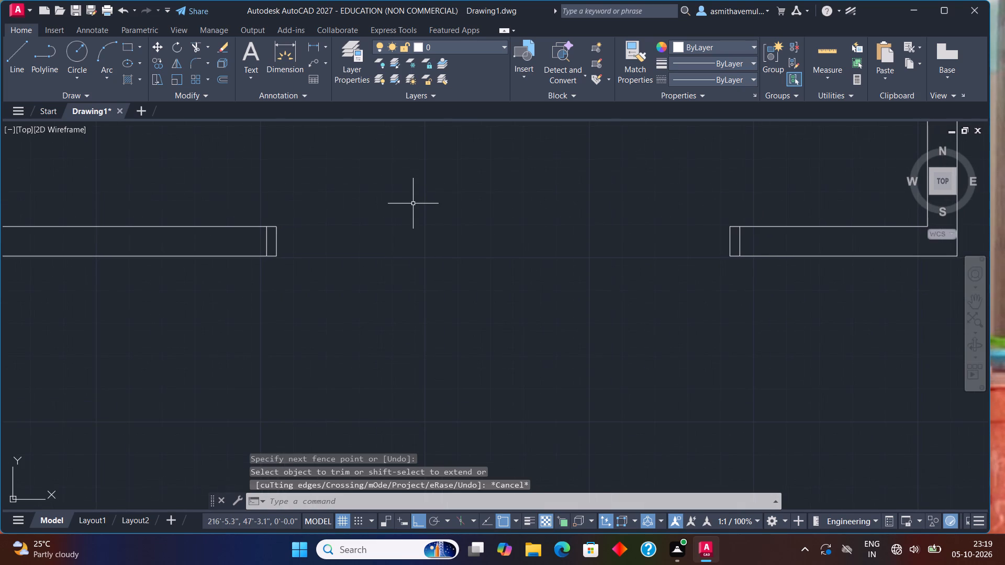
{"action": "key", "text": "l"}
{"action": "key", "text": "Return"}
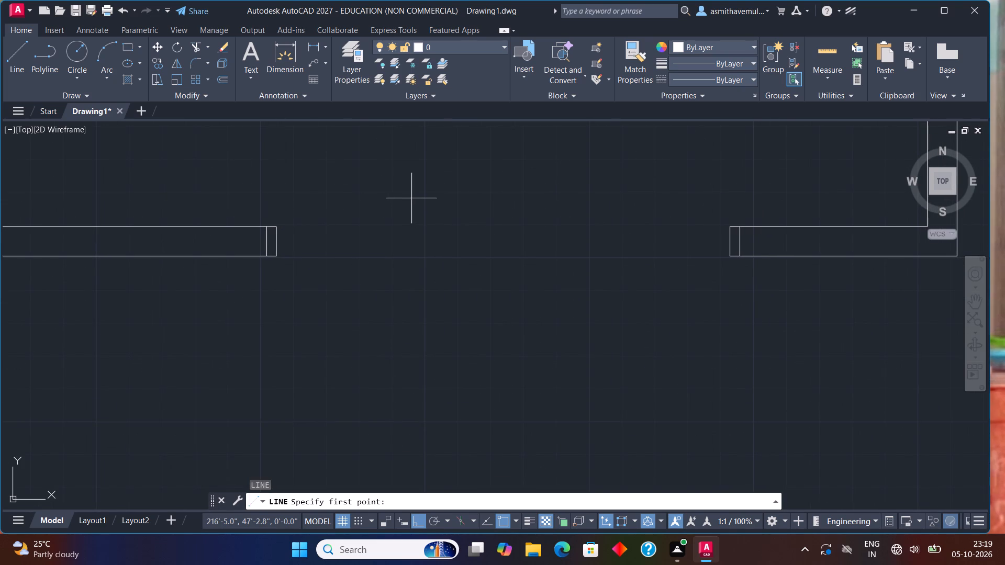
{"action": "scroll", "coordinate": [392, 207], "scroll_direction": "up", "scroll_amount": 1}
{"action": "left_click", "coordinate": [210, 237]}
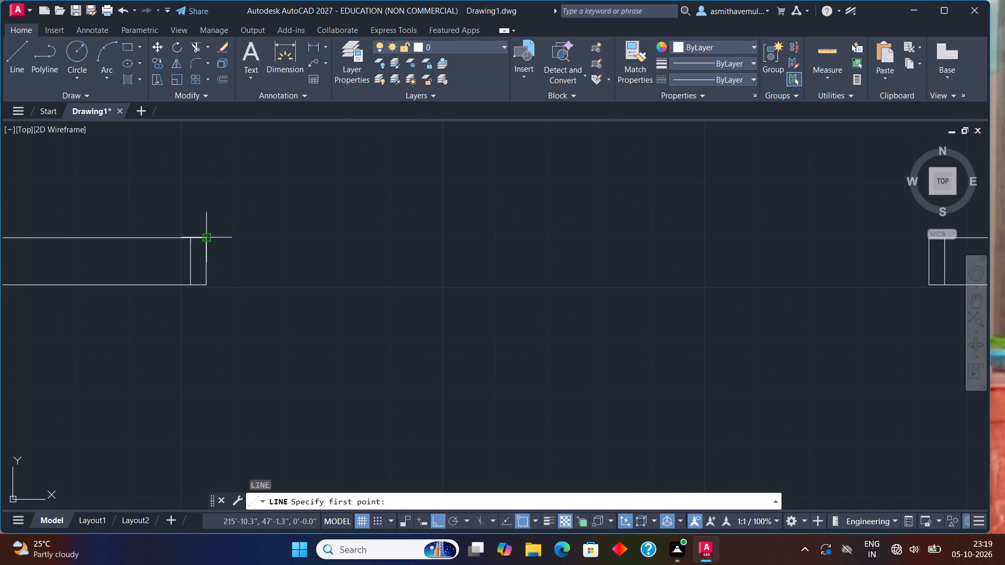
{"action": "key", "text": "F8"}
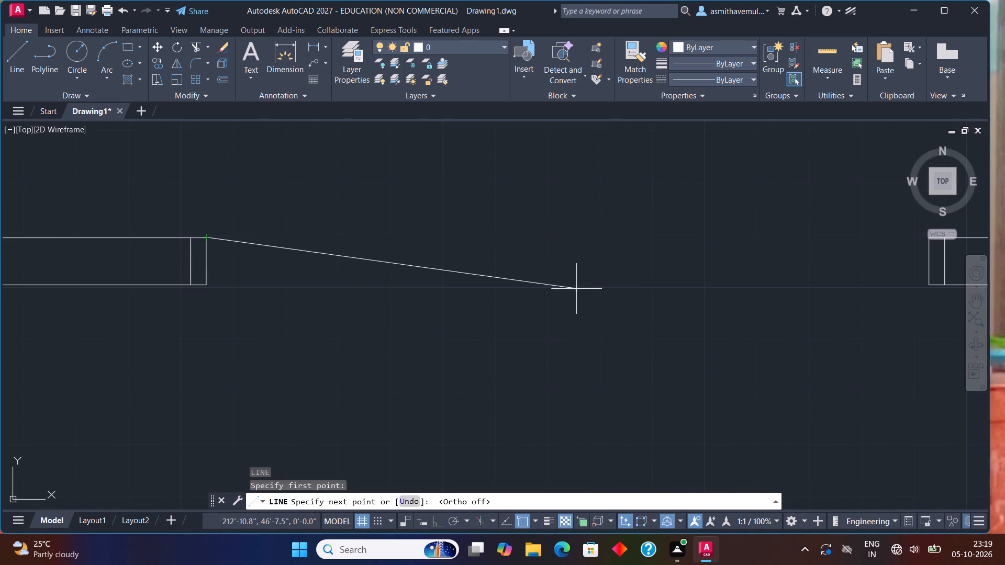
{"action": "middle_click_drag", "start_coordinate": [700, 283], "coordinate": [419, 275]}
{"action": "scroll", "coordinate": [419, 273], "scroll_direction": "down", "scroll_amount": 1}
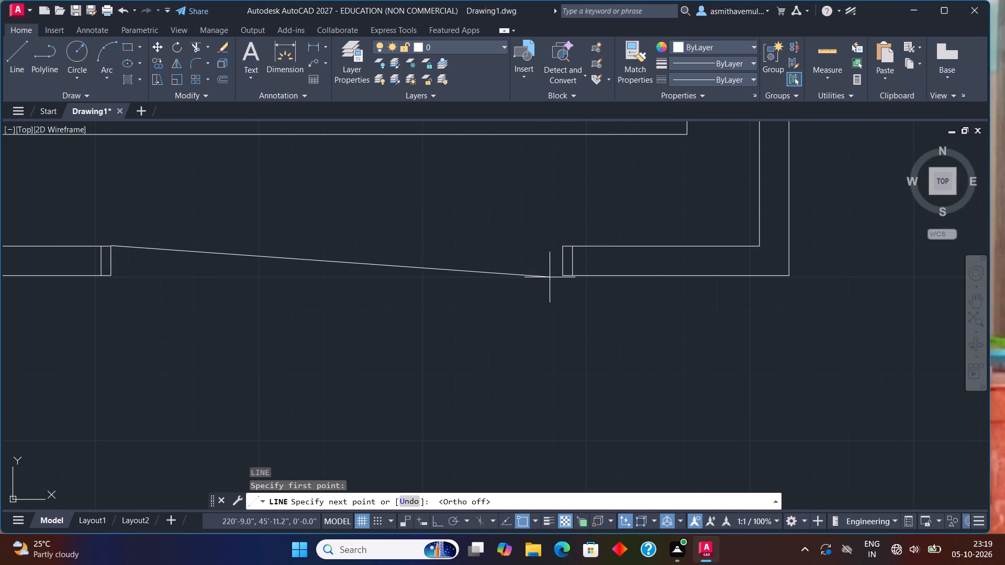
{"action": "left_click", "coordinate": [563, 276]}
{"action": "key", "text": "Escape"}
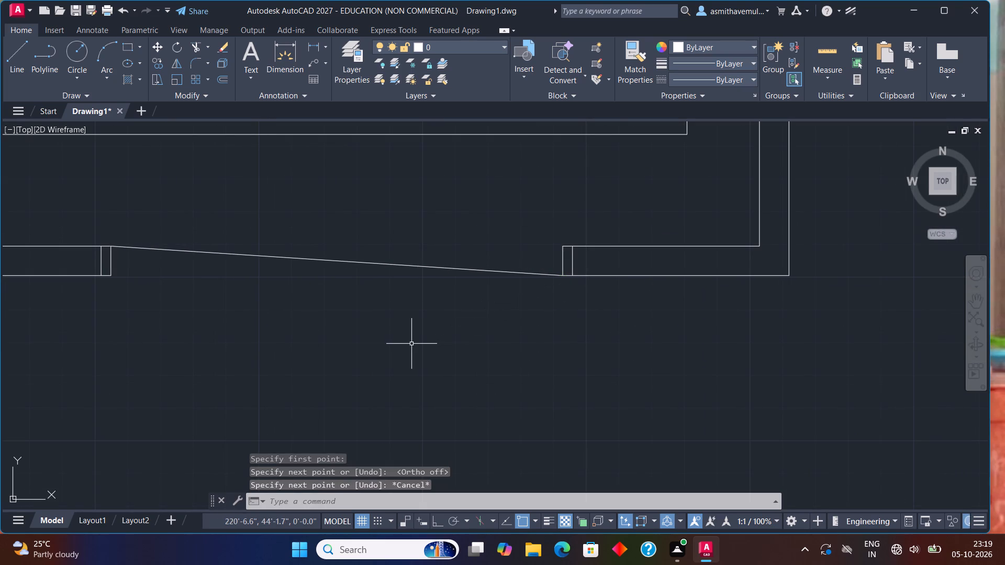
Draw the opposite diagonal across the gate opening from its lower-left corner to its upper-right corner.
{"action": "key", "text": "l"}
{"action": "key", "text": "Return"}
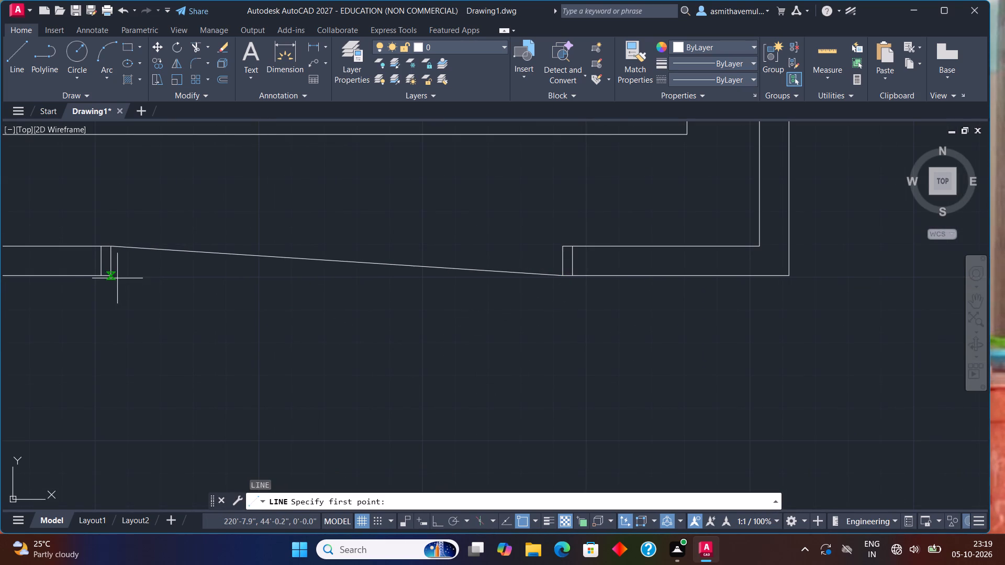
{"action": "left_click_drag", "start_coordinate": [112, 276], "coordinate": [130, 278]}
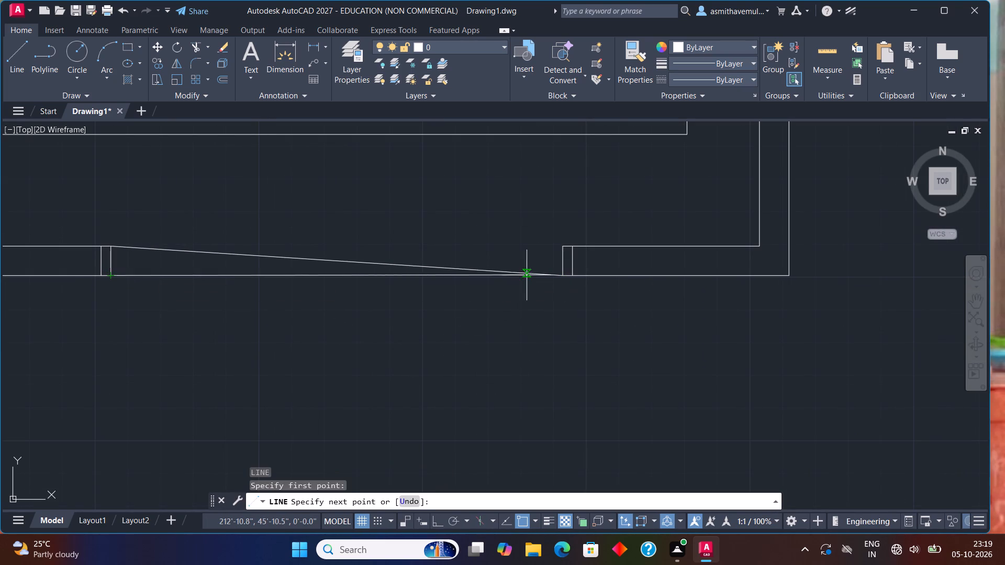
{"action": "left_click", "coordinate": [565, 249]}
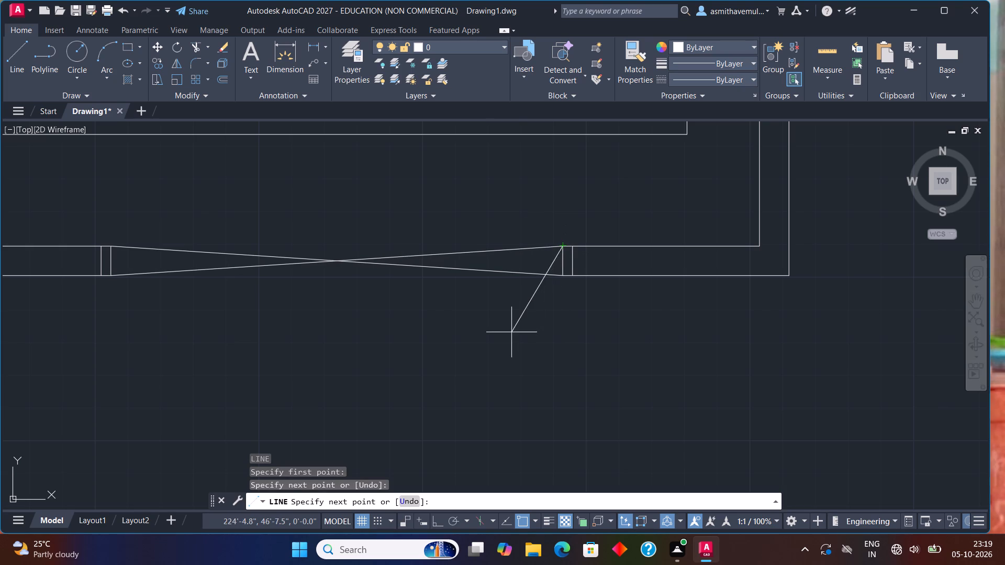
{"action": "key", "text": "Escape"}
Add a vertical linear dimension along the compound wall's full right side, placed well outside the wall.
{"action": "scroll", "coordinate": [511, 330], "scroll_direction": "down", "scroll_amount": 3}
{"action": "scroll", "coordinate": [589, 310], "scroll_direction": "down", "scroll_amount": 1}
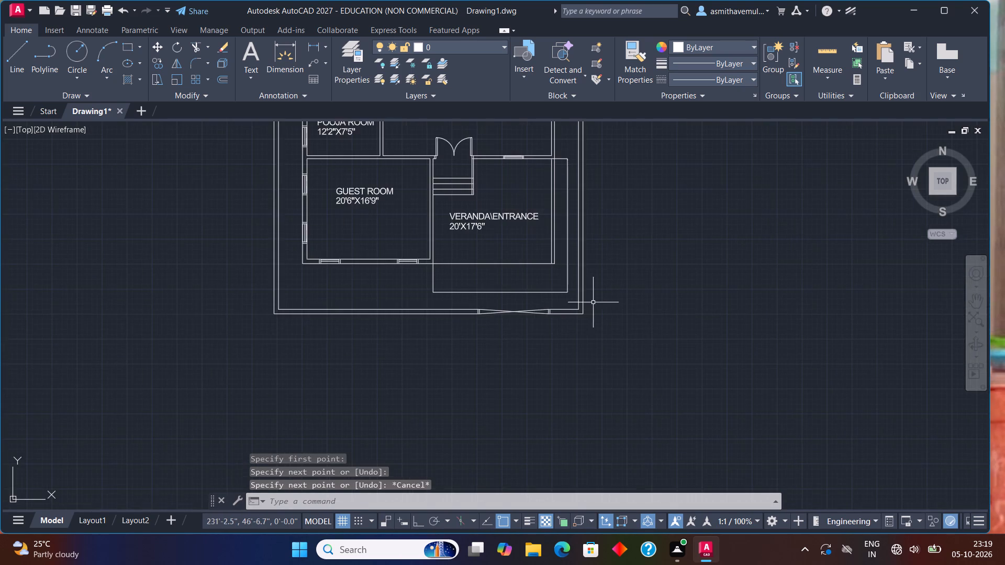
{"action": "middle_click_drag", "start_coordinate": [593, 302], "coordinate": [509, 359]}
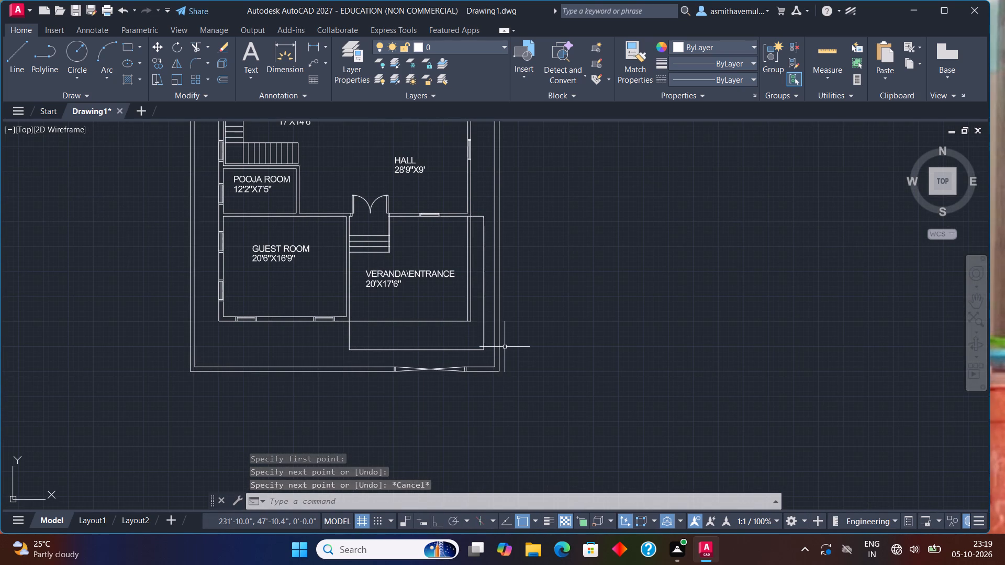
{"action": "key", "text": "d"}
{"action": "key", "text": "l"}
{"action": "key", "text": "i"}
{"action": "key", "text": "Return"}
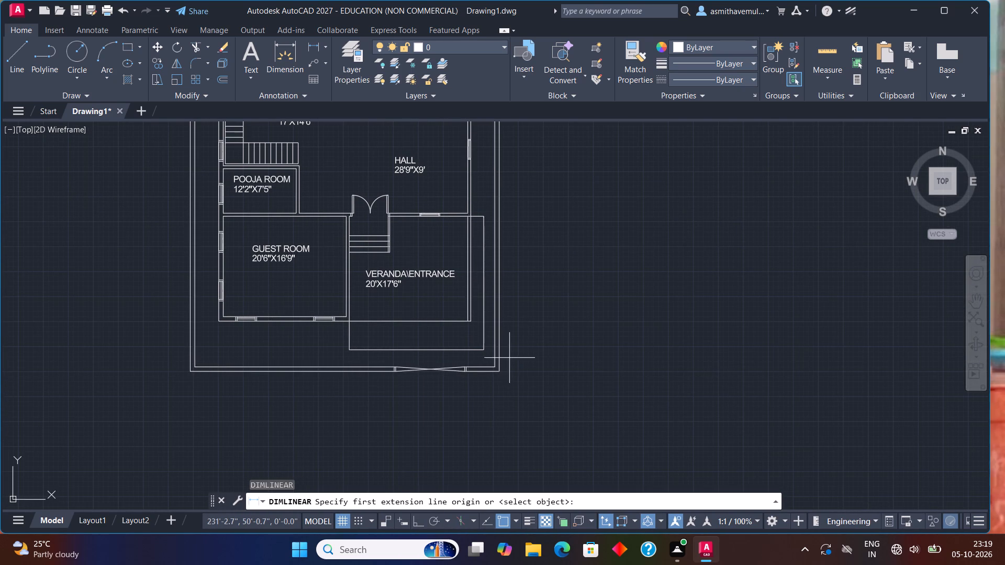
{"action": "left_click", "coordinate": [502, 372]}
{"action": "middle_click_drag", "start_coordinate": [546, 267], "coordinate": [609, 557]}
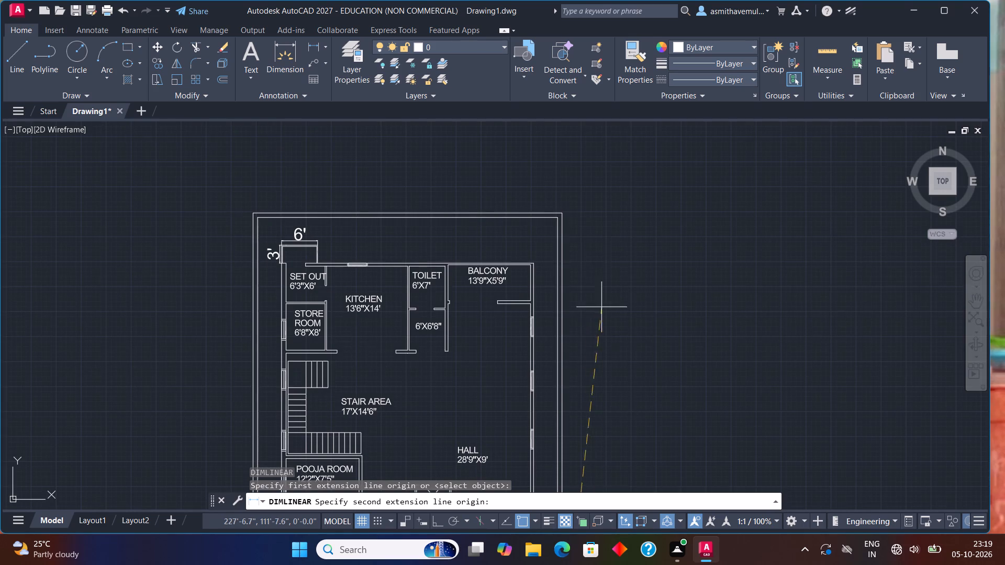
{"action": "left_click_drag", "start_coordinate": [564, 214], "coordinate": [579, 213]}
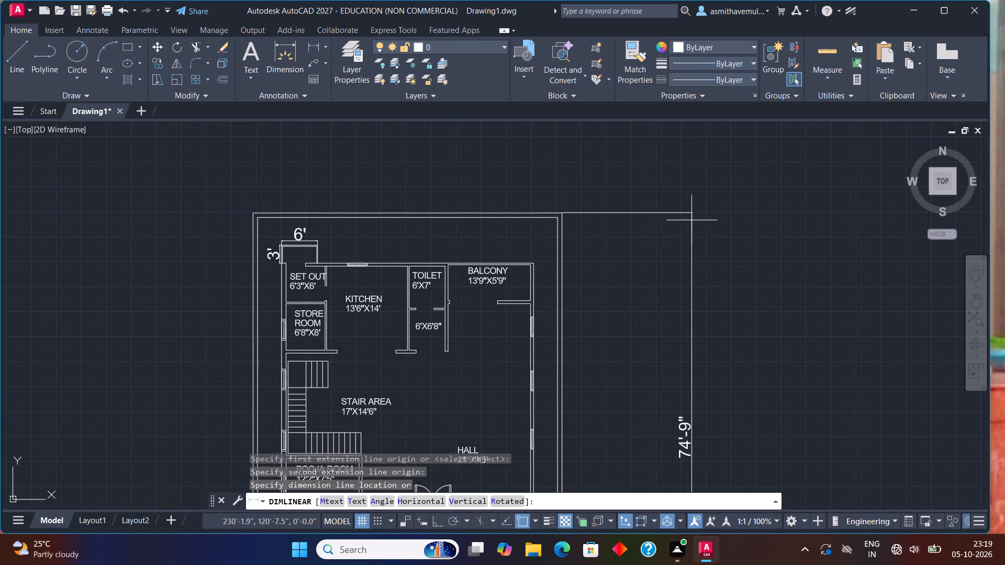
{"action": "left_click", "coordinate": [691, 220]}
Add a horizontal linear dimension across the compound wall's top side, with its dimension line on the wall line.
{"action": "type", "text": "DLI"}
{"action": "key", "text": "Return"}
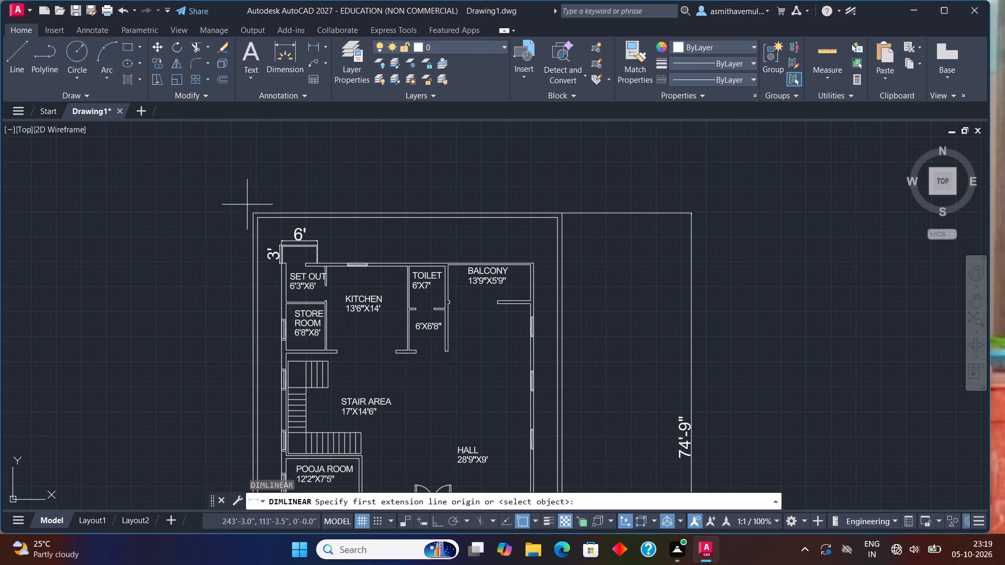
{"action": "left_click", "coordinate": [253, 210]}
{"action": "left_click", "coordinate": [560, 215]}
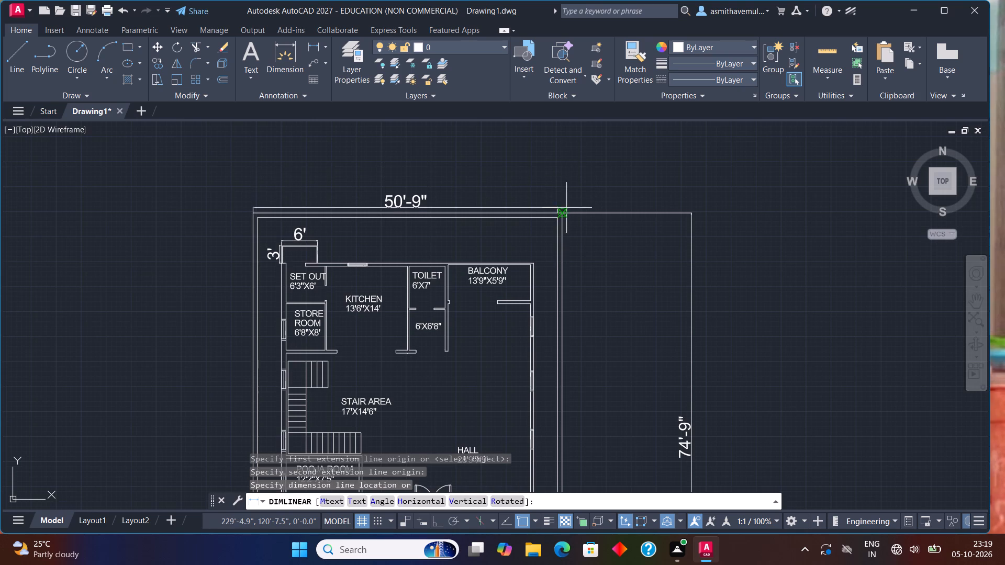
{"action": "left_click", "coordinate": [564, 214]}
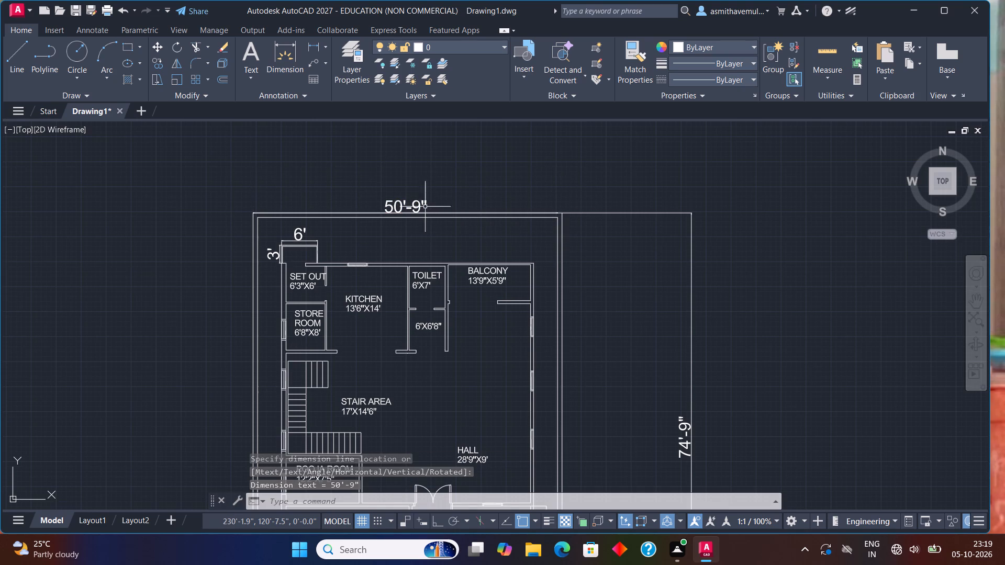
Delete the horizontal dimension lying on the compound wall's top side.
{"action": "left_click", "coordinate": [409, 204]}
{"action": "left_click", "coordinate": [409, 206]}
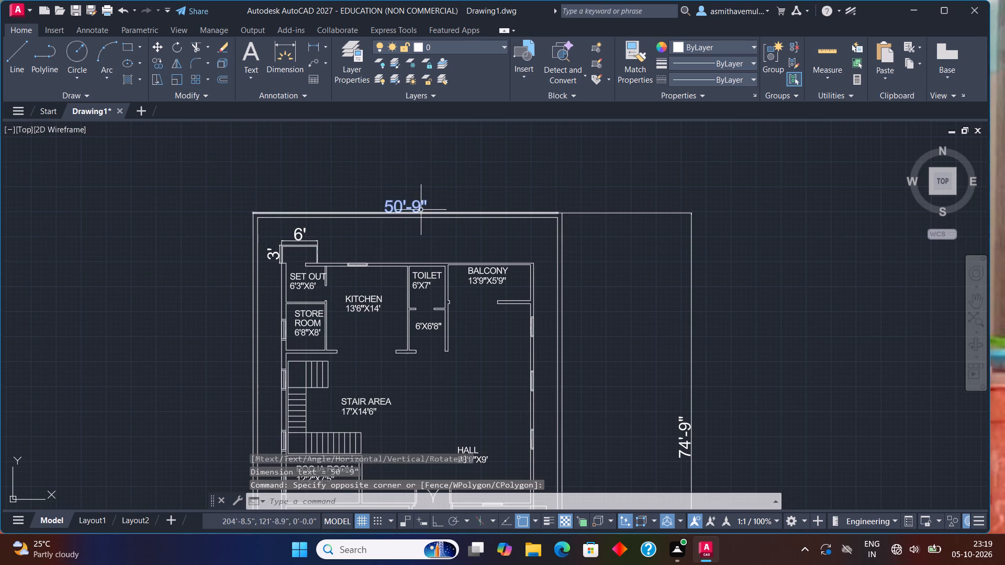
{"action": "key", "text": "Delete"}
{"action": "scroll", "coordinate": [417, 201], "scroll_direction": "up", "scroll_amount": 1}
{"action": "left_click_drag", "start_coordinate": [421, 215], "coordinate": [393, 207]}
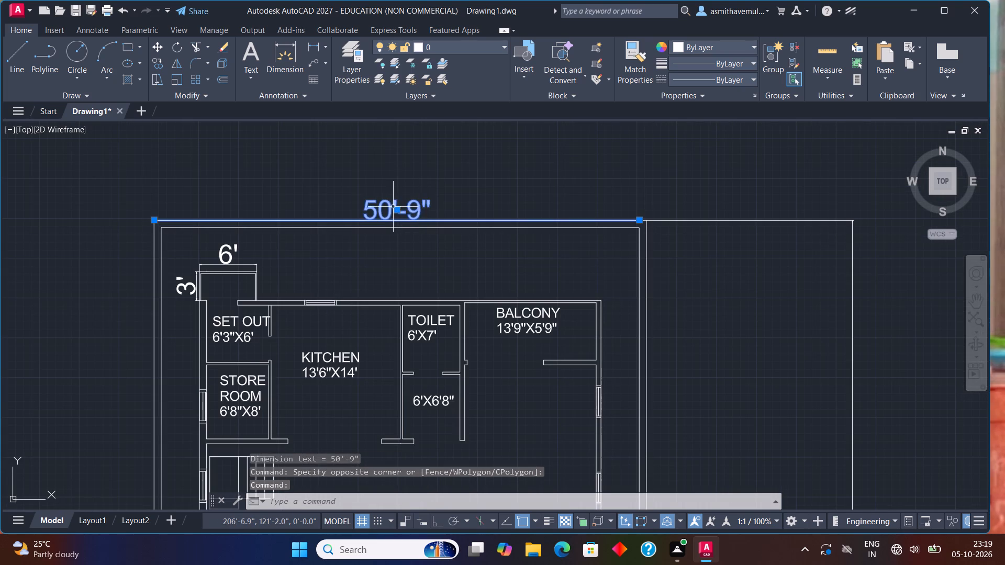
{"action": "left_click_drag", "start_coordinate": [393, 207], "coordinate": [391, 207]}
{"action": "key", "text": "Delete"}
Add a horizontal linear dimension across the compound wall's full top side, between its outer corners, placed clear above the wall.
{"action": "key", "text": "s"}
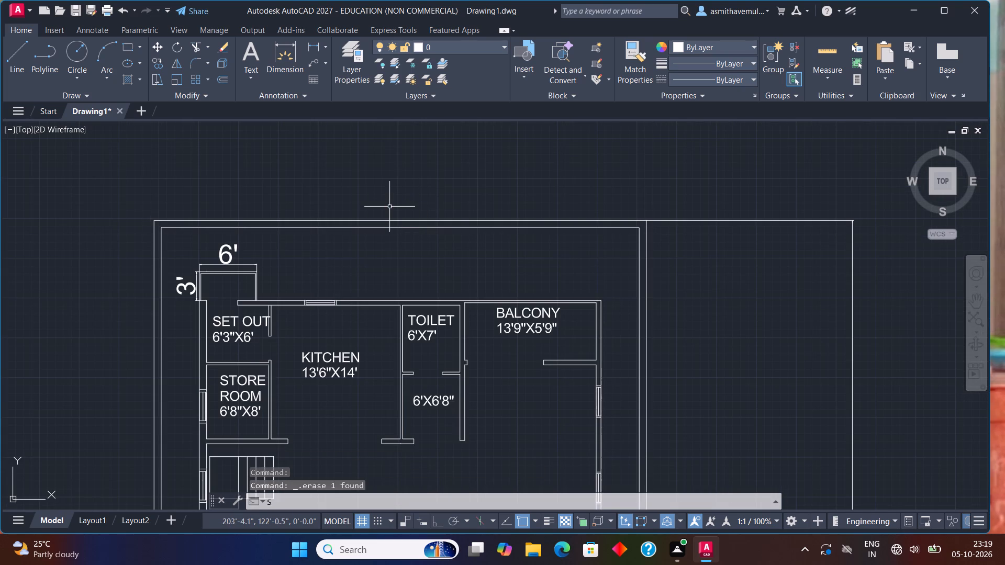
{"action": "key", "text": "BackSpace"}
{"action": "type", "text": "DL"}
{"action": "key", "text": "i"}
{"action": "key", "text": "Return"}
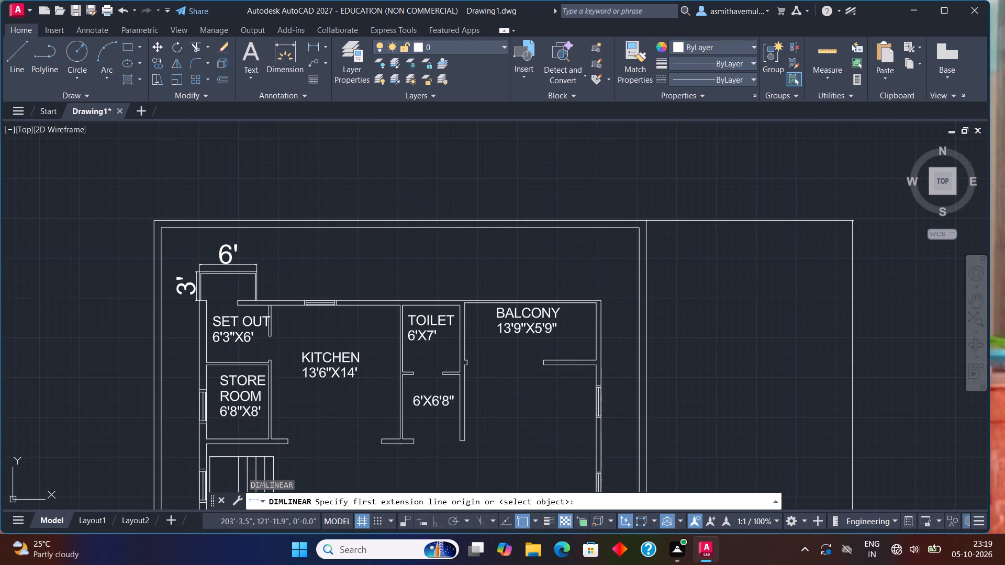
{"action": "left_click_drag", "start_coordinate": [153, 221], "coordinate": [167, 220]}
{"action": "left_click", "coordinate": [646, 218]}
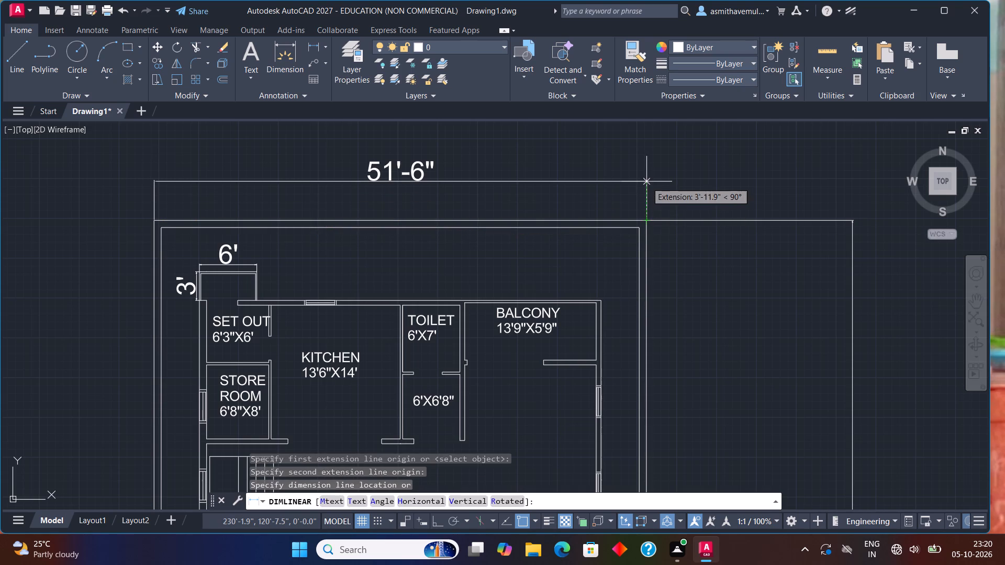
{"action": "left_click", "coordinate": [646, 178]}
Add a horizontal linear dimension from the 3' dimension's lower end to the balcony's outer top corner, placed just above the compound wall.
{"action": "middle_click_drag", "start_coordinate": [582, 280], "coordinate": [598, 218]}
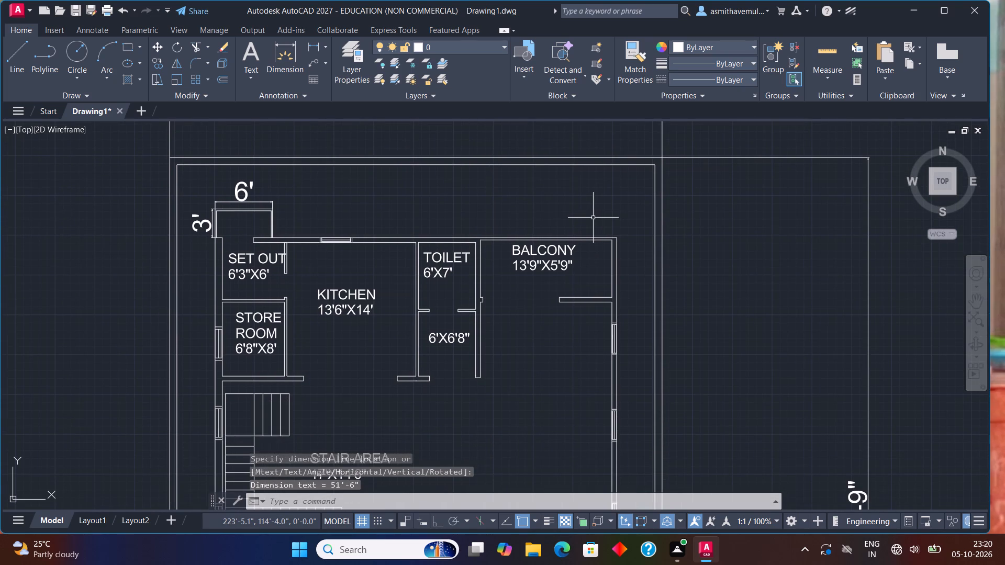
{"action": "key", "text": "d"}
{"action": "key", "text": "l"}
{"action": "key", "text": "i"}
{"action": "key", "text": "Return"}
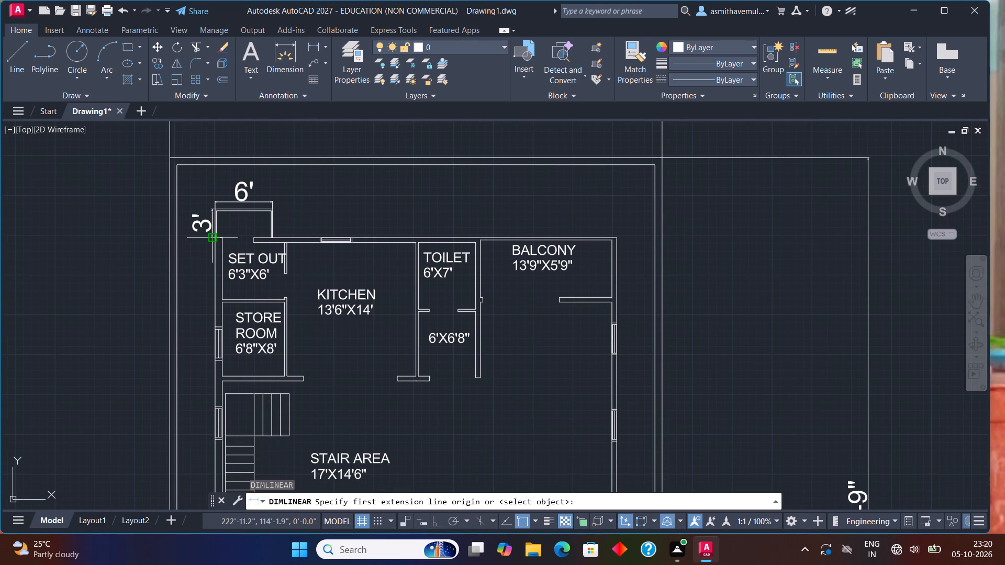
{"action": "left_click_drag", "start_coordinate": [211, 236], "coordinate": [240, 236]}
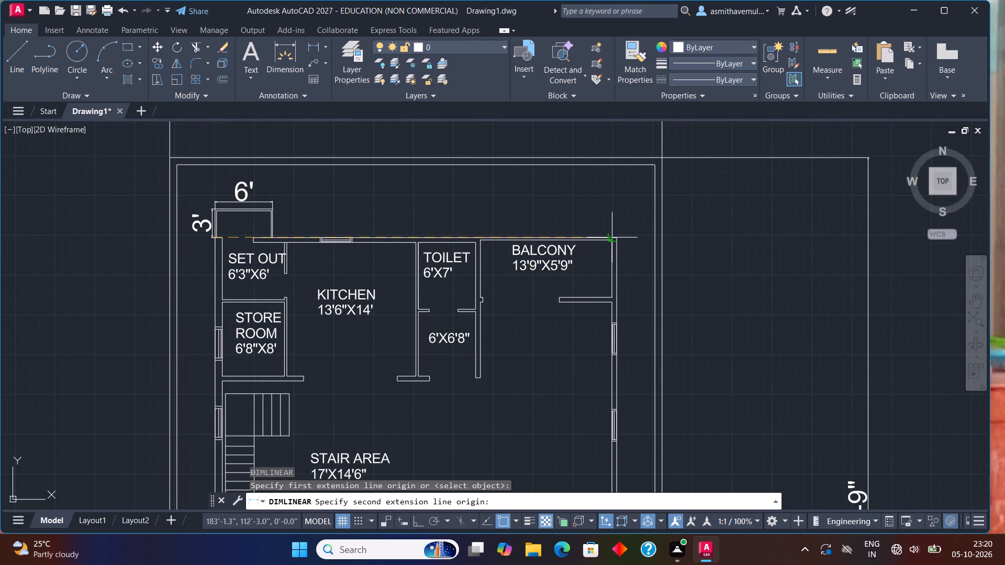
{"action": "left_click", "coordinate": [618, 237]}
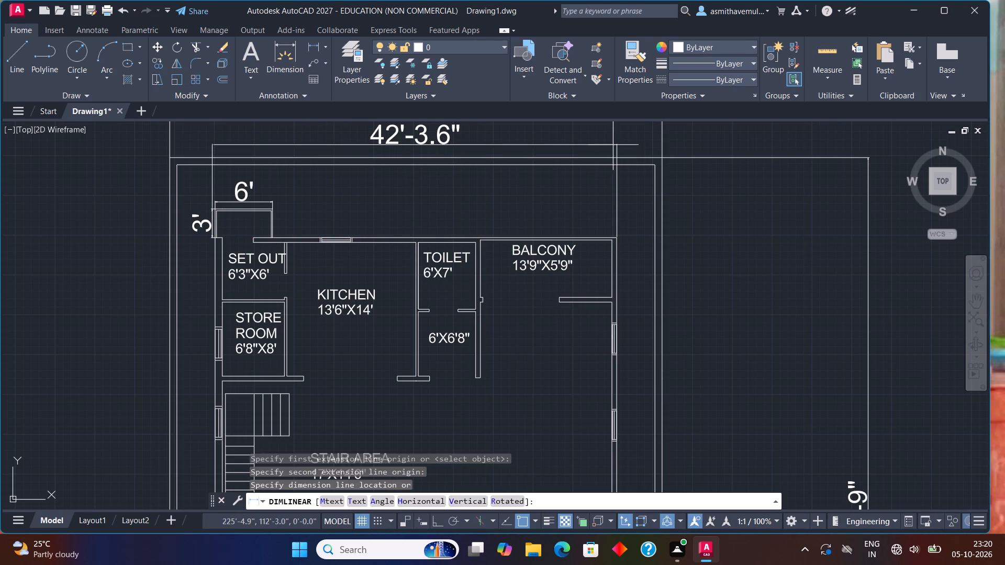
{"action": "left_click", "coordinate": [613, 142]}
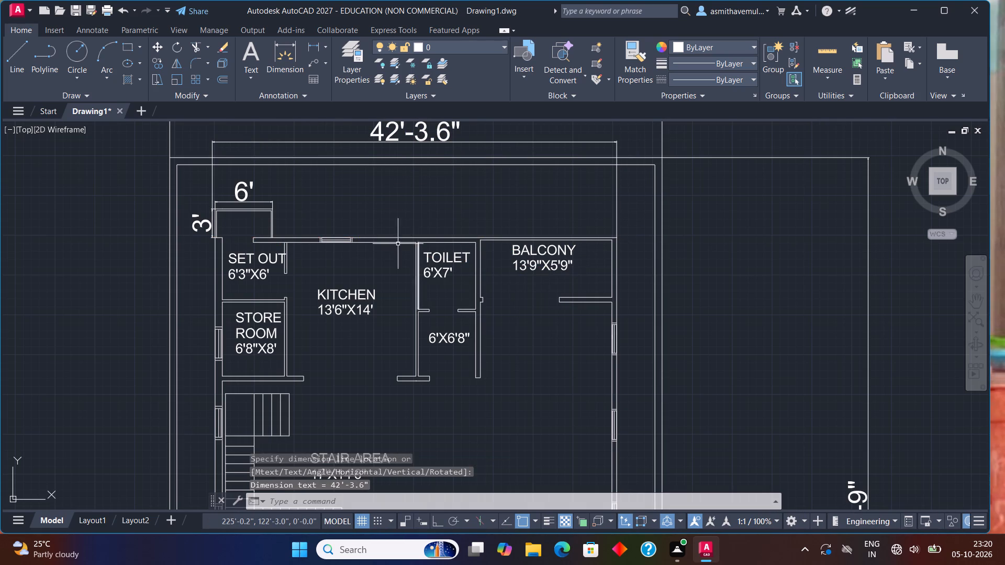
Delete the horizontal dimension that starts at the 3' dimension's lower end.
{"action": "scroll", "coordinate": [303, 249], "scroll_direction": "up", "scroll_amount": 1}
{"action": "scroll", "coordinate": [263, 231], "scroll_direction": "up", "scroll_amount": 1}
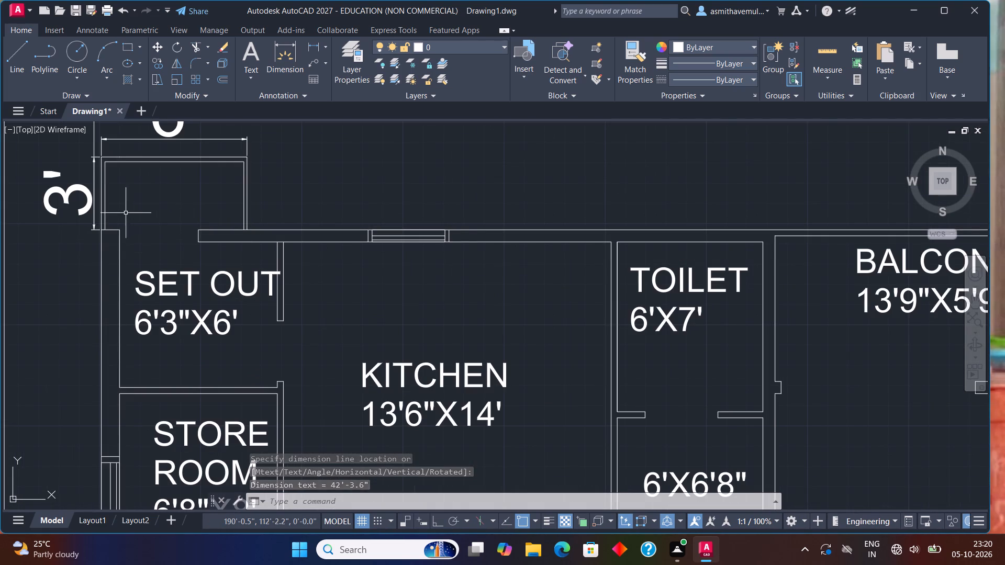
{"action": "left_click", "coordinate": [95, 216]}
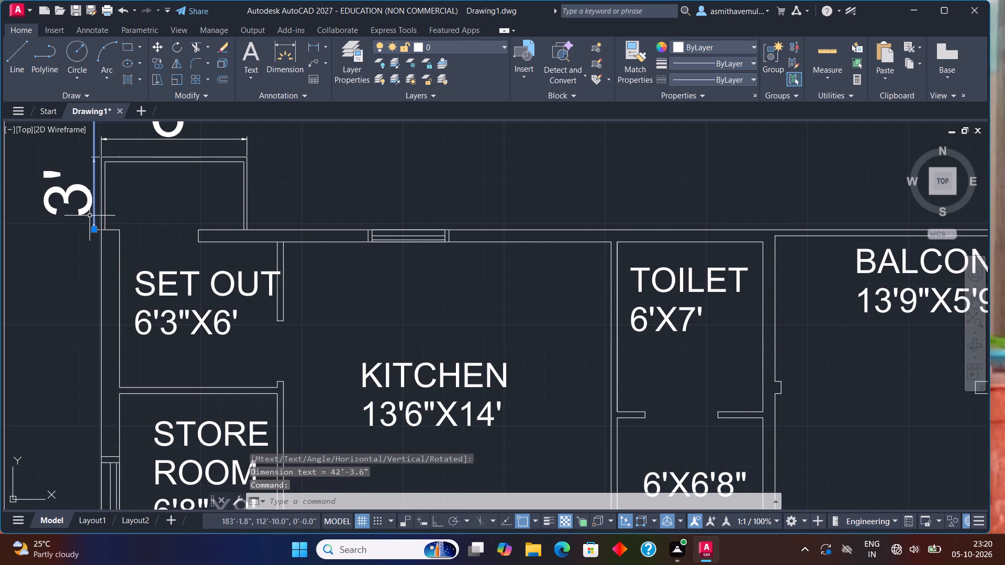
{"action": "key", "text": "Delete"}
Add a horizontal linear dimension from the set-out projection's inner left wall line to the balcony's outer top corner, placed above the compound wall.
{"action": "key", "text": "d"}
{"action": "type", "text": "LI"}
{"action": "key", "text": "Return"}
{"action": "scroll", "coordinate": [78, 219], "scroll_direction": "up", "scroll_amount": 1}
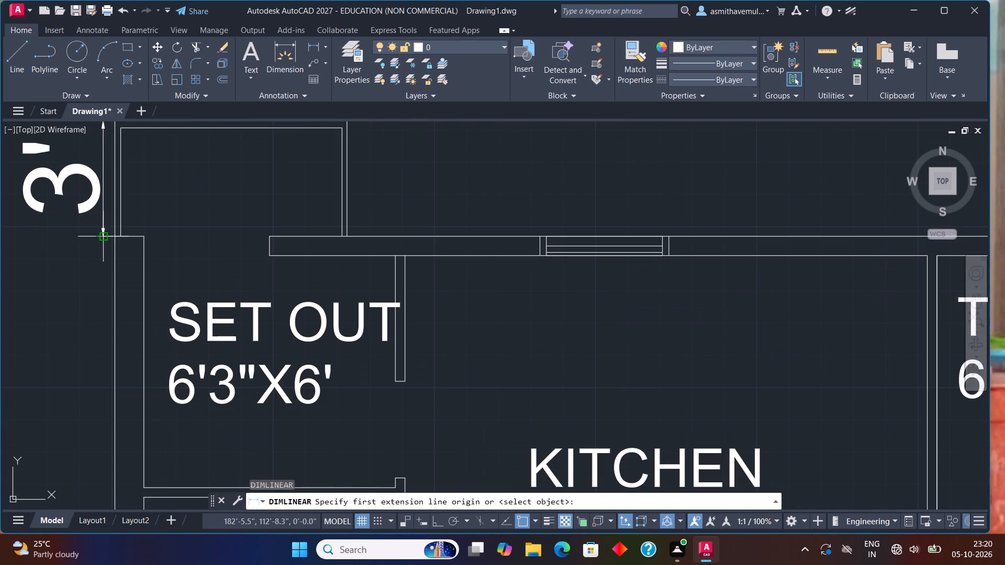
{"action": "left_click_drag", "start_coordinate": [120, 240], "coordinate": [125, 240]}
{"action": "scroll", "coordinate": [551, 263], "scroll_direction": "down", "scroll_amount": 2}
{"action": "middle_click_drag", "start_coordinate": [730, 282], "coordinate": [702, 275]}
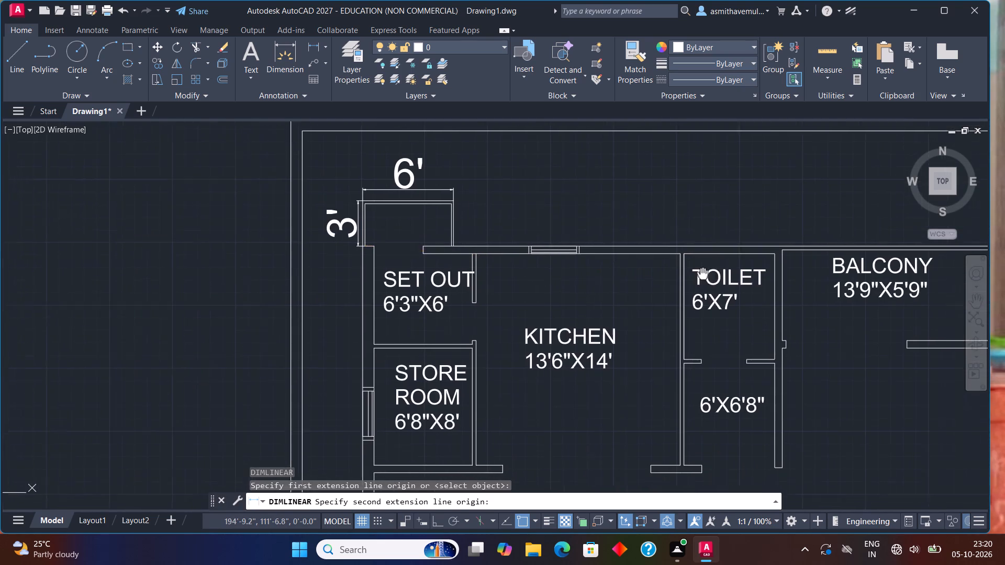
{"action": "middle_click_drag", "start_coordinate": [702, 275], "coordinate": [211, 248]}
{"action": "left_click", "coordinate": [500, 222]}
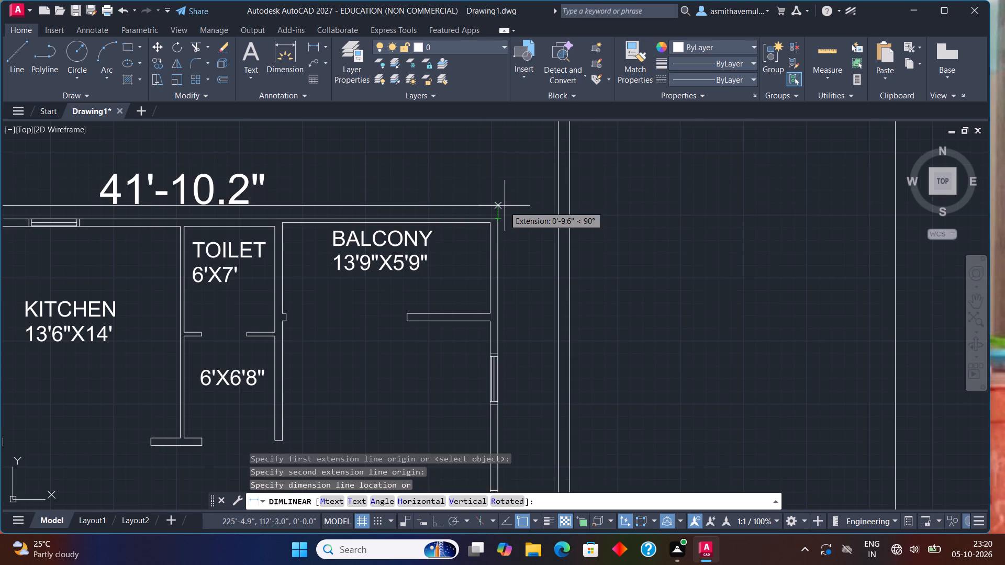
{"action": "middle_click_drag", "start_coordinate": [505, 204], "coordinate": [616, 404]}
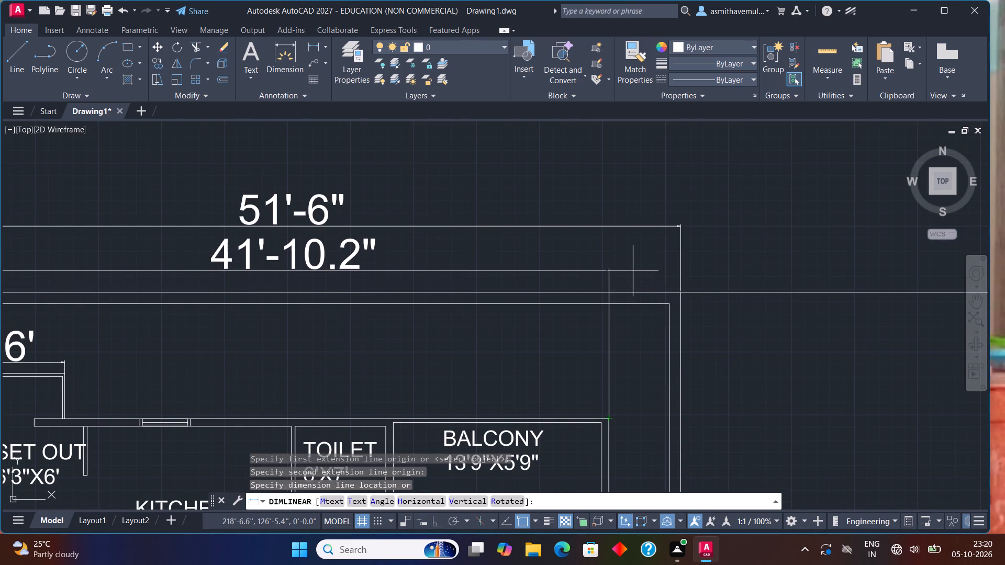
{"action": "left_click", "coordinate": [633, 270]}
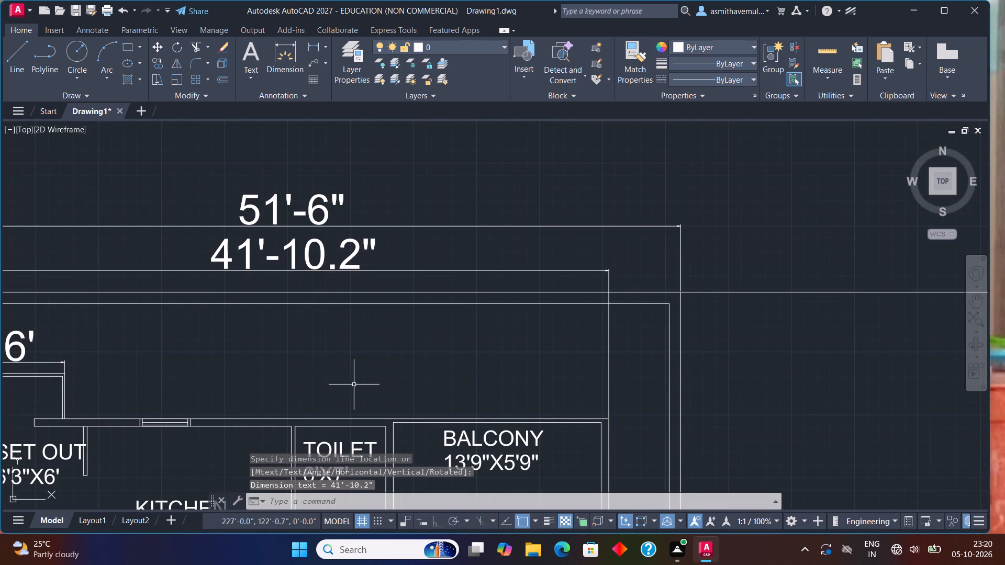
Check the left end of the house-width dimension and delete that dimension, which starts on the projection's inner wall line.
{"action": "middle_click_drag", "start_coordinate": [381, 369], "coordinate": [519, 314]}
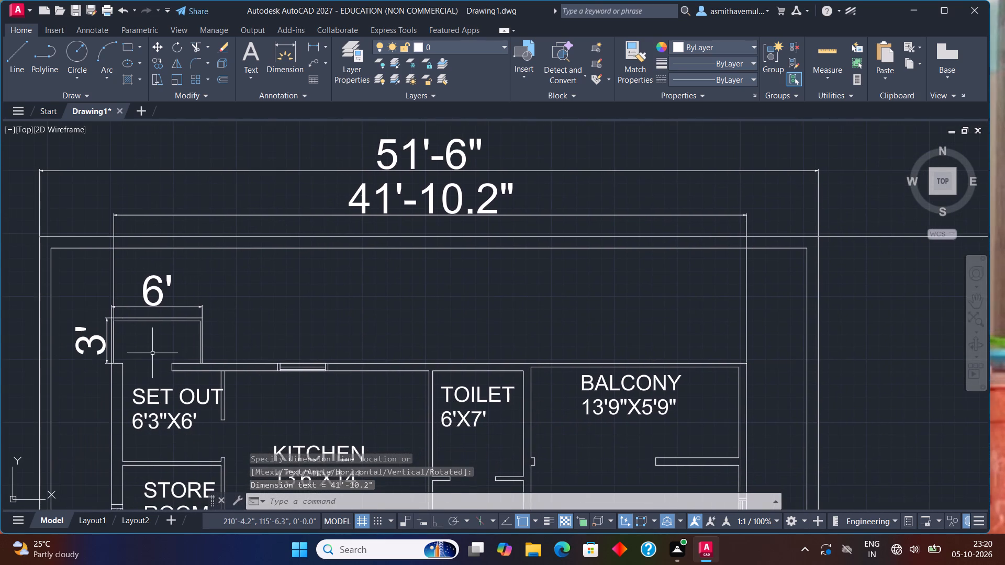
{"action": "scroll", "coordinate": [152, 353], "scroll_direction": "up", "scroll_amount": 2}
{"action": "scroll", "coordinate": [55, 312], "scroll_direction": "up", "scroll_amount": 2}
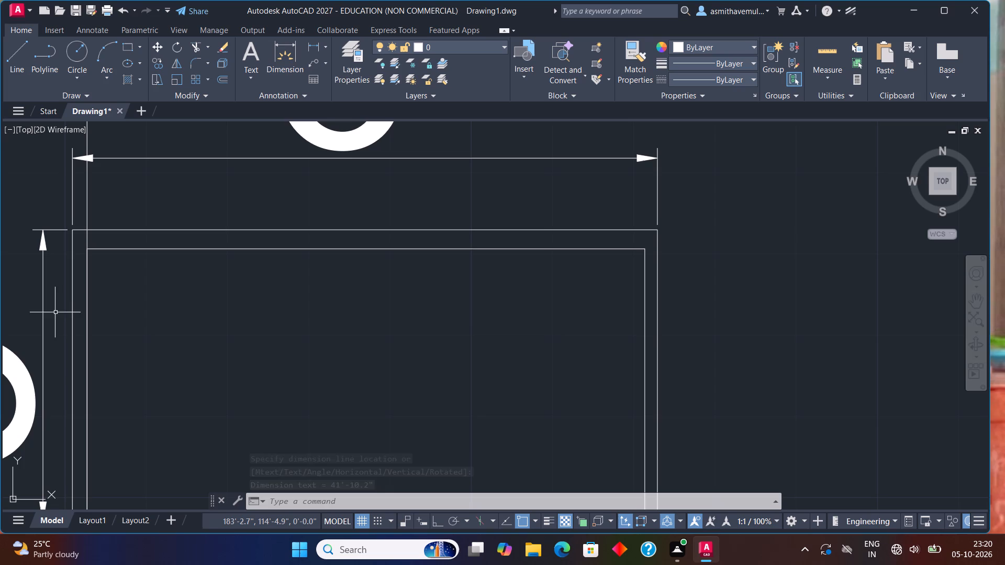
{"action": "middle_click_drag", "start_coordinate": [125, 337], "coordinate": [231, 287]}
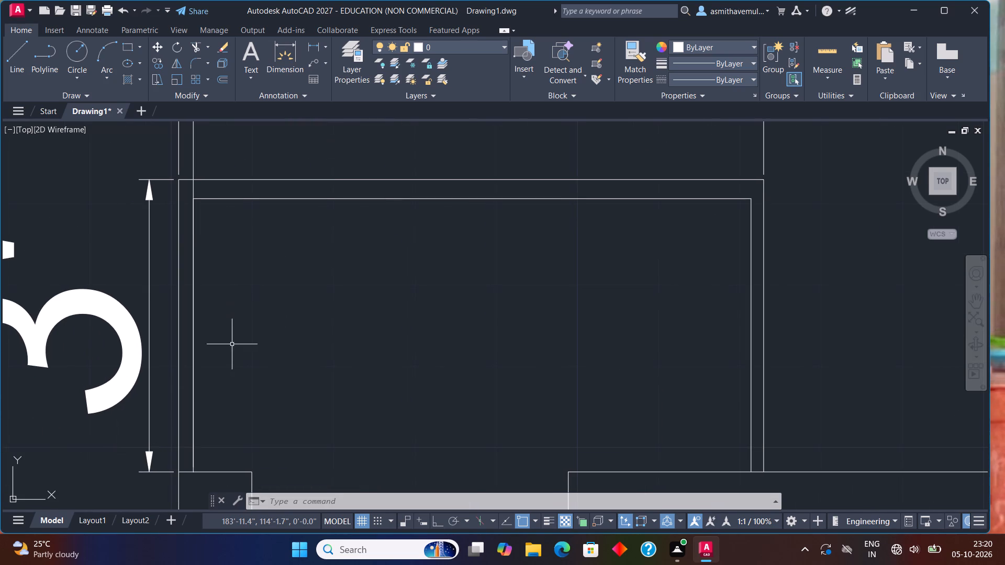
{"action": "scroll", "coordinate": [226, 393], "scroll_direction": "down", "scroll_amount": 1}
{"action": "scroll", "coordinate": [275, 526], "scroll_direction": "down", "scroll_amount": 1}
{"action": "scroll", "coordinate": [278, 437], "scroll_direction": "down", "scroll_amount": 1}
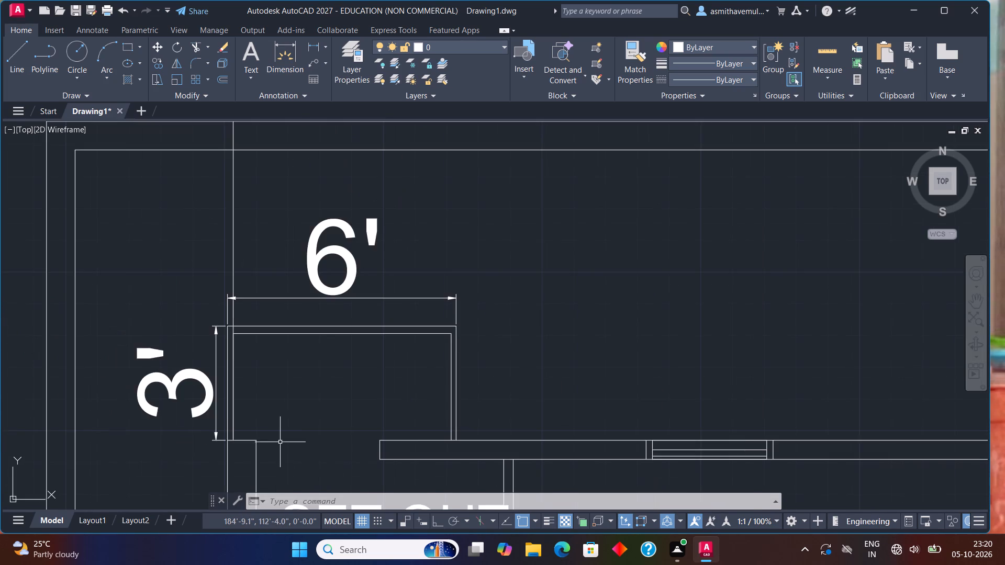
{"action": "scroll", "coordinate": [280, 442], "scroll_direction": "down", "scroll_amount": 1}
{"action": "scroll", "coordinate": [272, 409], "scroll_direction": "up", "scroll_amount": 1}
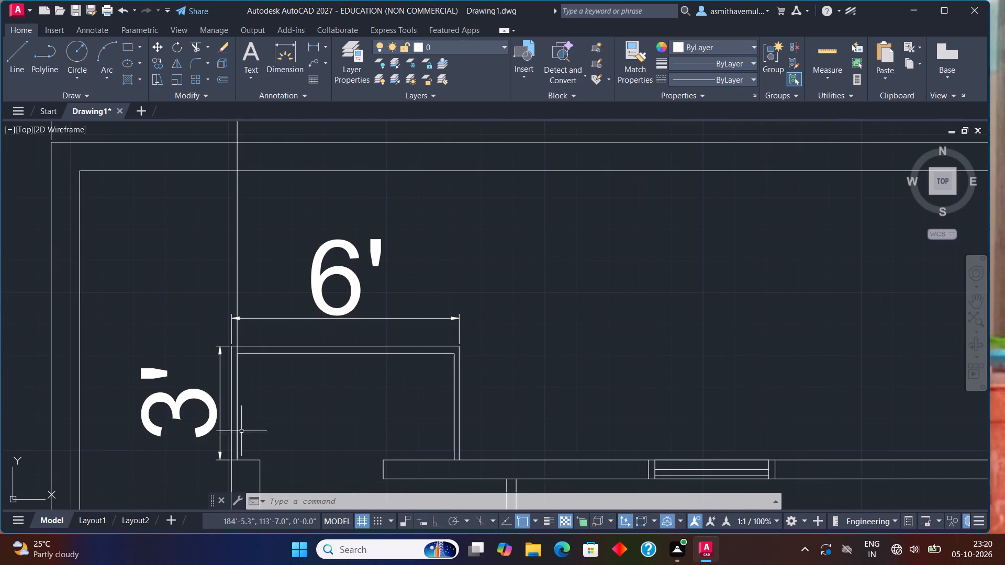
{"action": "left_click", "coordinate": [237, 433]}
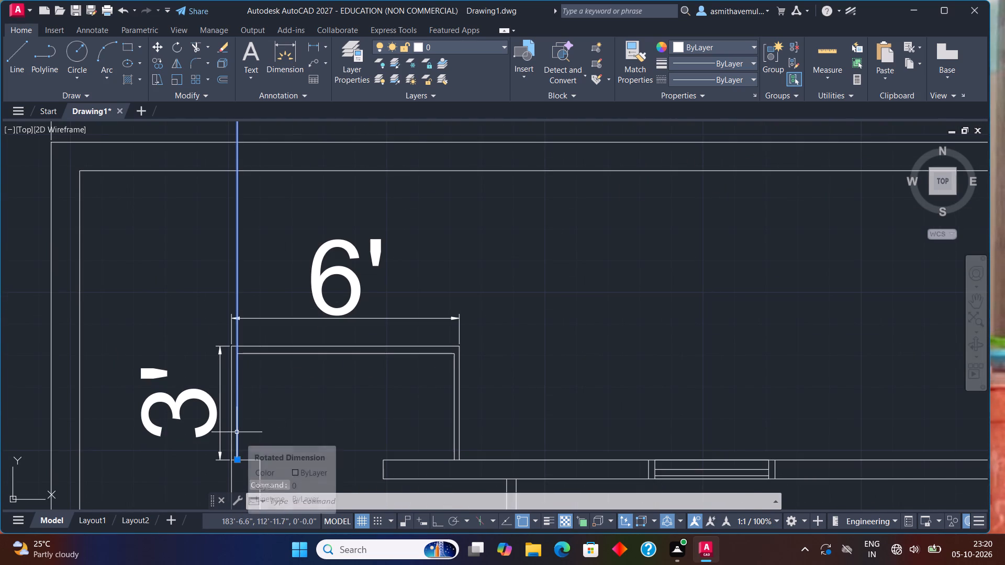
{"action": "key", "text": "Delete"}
Add a horizontal linear dimension across the house's top side between its outer corners, placed between the compound wall and its overall width dimension.
{"action": "scroll", "coordinate": [234, 436], "scroll_direction": "up", "scroll_amount": 1}
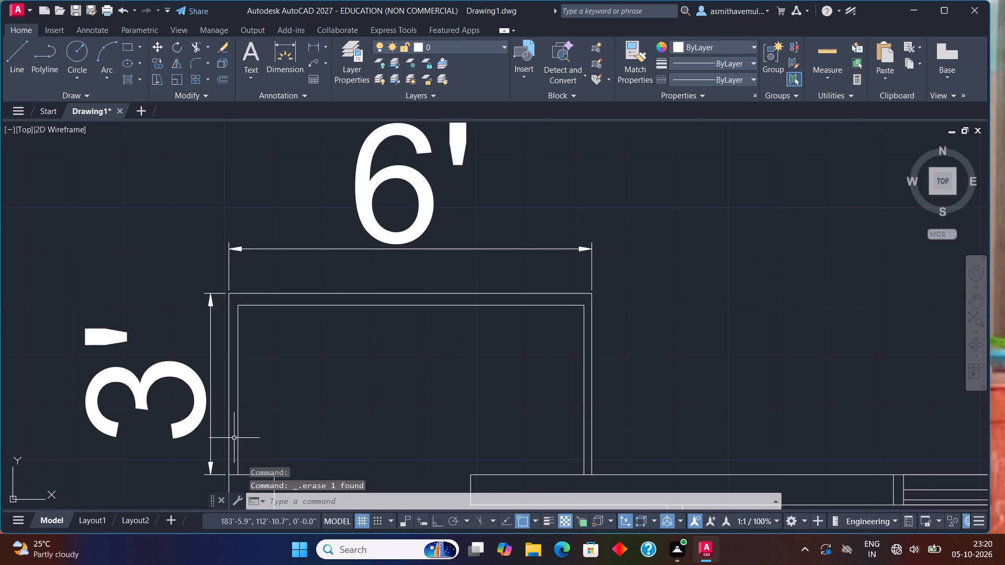
{"action": "key", "text": "d"}
{"action": "key", "text": "l"}
{"action": "key", "text": "i"}
{"action": "key", "text": "Return"}
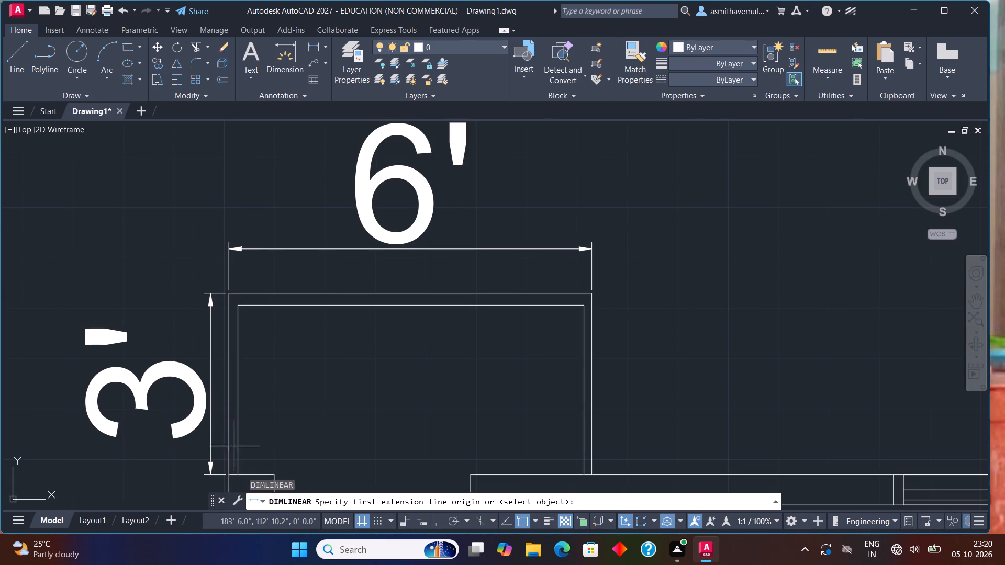
{"action": "middle_click_drag", "start_coordinate": [249, 458], "coordinate": [352, 300]}
{"action": "scroll", "coordinate": [347, 314], "scroll_direction": "up", "scroll_amount": 2}
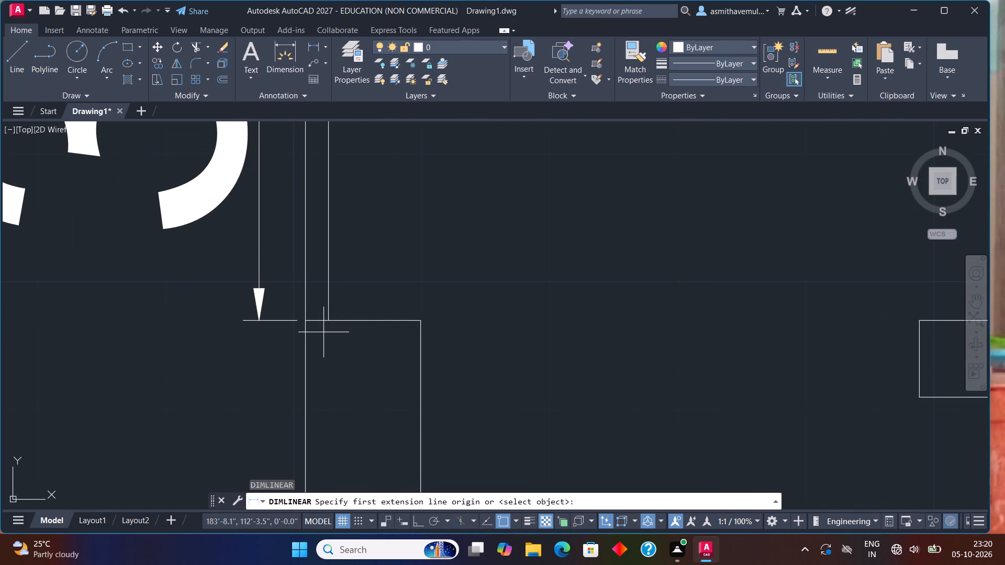
{"action": "left_click", "coordinate": [306, 322]}
{"action": "scroll", "coordinate": [854, 370], "scroll_direction": "down", "scroll_amount": 2}
{"action": "middle_click_drag", "start_coordinate": [848, 369], "coordinate": [847, 368]}
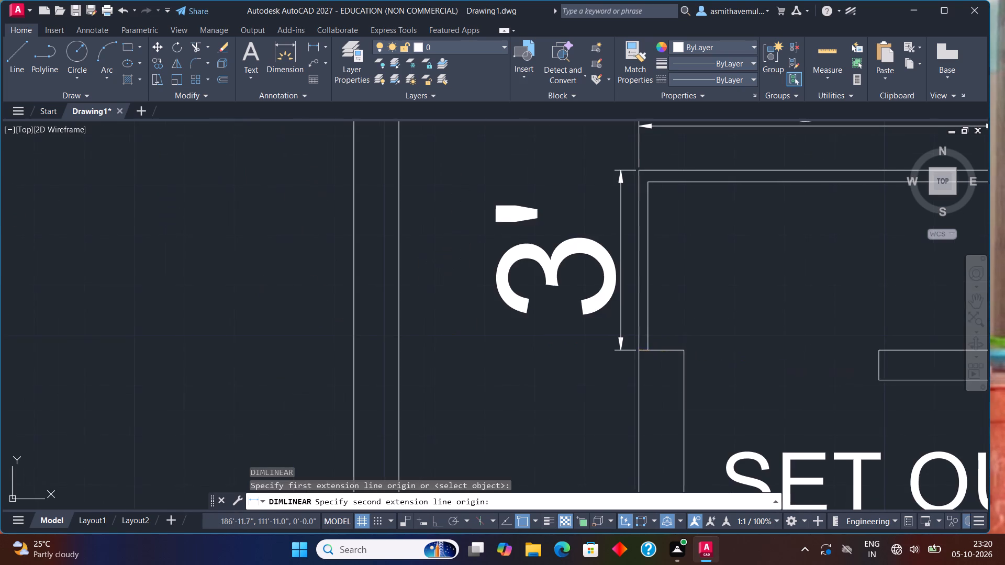
{"action": "middle_click_drag", "start_coordinate": [847, 368], "coordinate": [227, 287]}
{"action": "scroll", "coordinate": [227, 283], "scroll_direction": "down", "scroll_amount": 2}
{"action": "middle_click_drag", "start_coordinate": [833, 342], "coordinate": [390, 337]}
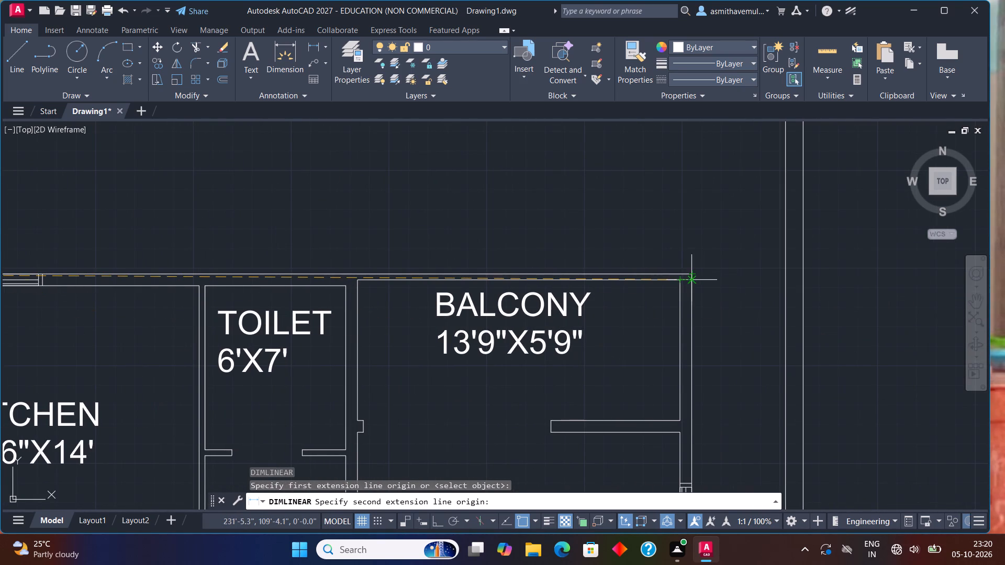
{"action": "left_click", "coordinate": [693, 273]}
{"action": "middle_click_drag", "start_coordinate": [688, 237], "coordinate": [844, 344]}
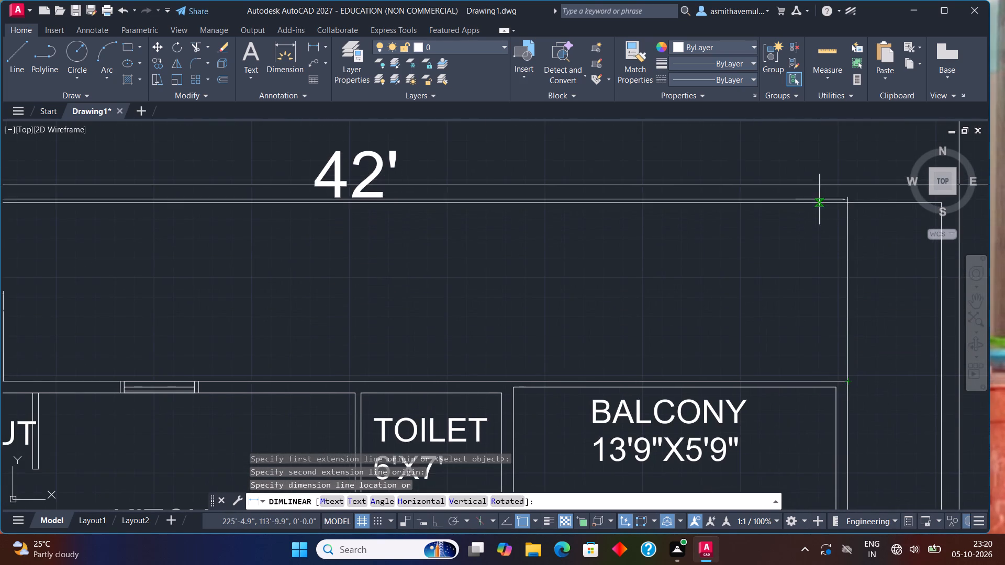
{"action": "scroll", "coordinate": [810, 185], "scroll_direction": "down", "scroll_amount": 2}
{"action": "left_click", "coordinate": [803, 174]}
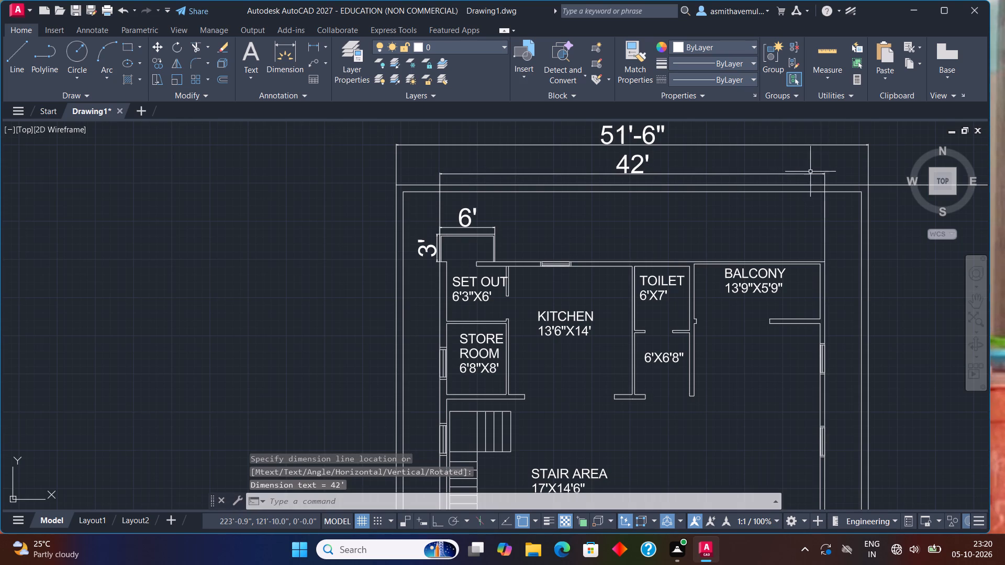
Add a vertical linear dimension from the balcony's outer top corner to the veranda wall's outer bottom corner, placed between the compound wall and its overall depth dimension.
{"action": "type", "text": "DLI"}
{"action": "key", "text": "Return"}
{"action": "left_click", "coordinate": [827, 263]}
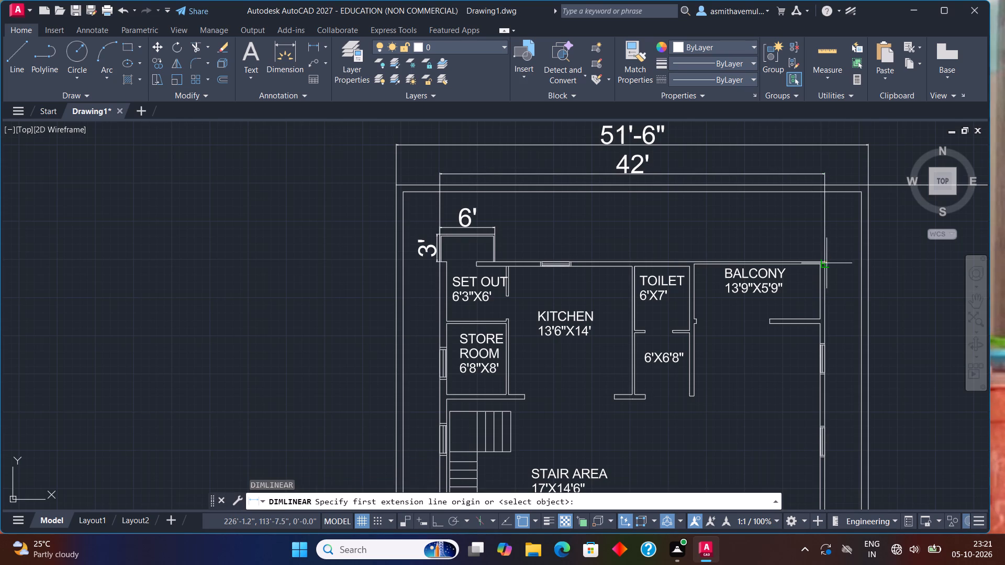
{"action": "scroll", "coordinate": [841, 333], "scroll_direction": "down", "scroll_amount": 2}
{"action": "middle_click_drag", "start_coordinate": [831, 394], "coordinate": [641, 87]}
{"action": "scroll", "coordinate": [675, 252], "scroll_direction": "up", "scroll_amount": 1}
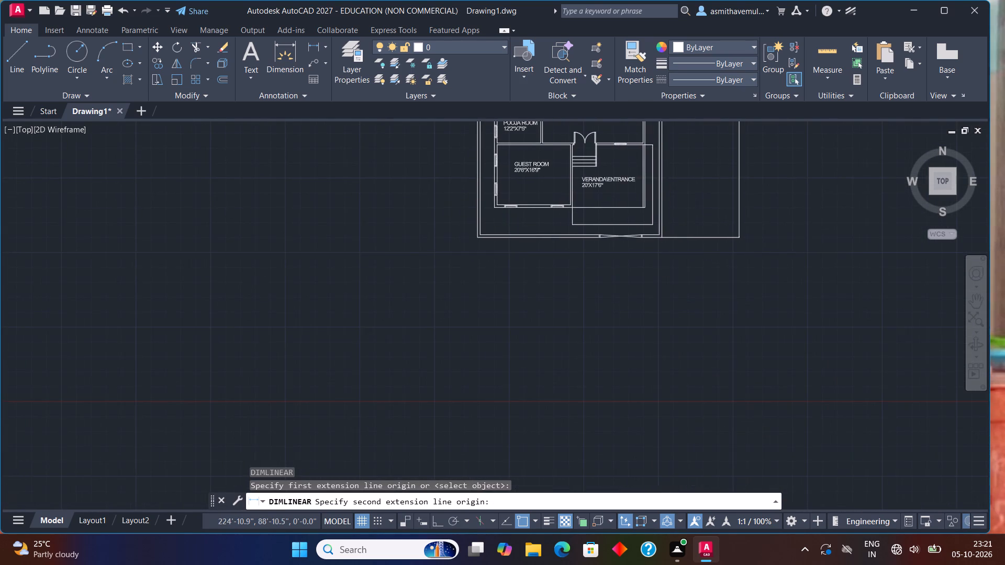
{"action": "scroll", "coordinate": [675, 252], "scroll_direction": "up", "scroll_amount": 2}
{"action": "middle_click_drag", "start_coordinate": [651, 238], "coordinate": [655, 456]}
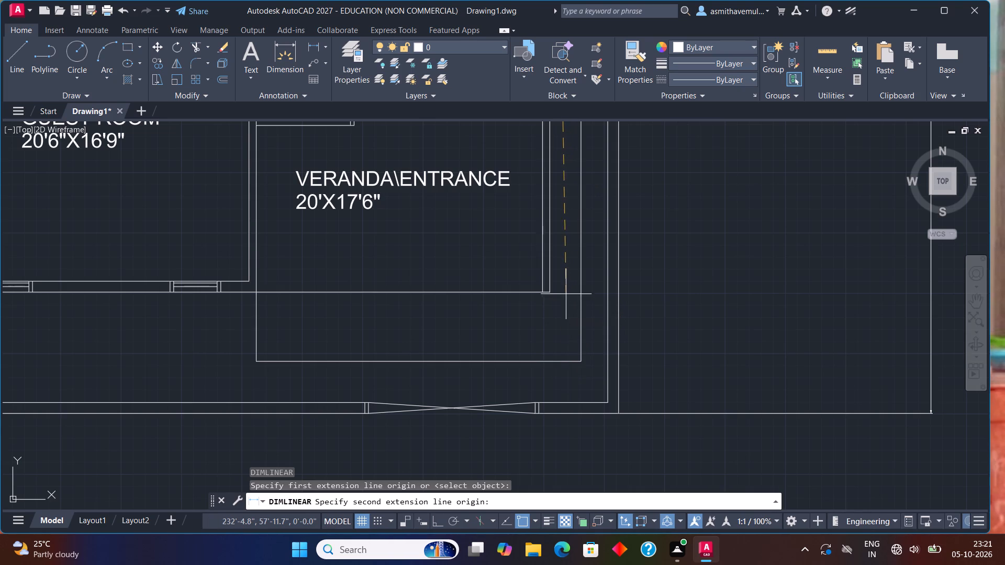
{"action": "left_click", "coordinate": [548, 290]}
{"action": "scroll", "coordinate": [703, 290], "scroll_direction": "down", "scroll_amount": 1}
{"action": "middle_click_drag", "start_coordinate": [700, 300], "coordinate": [675, 455]}
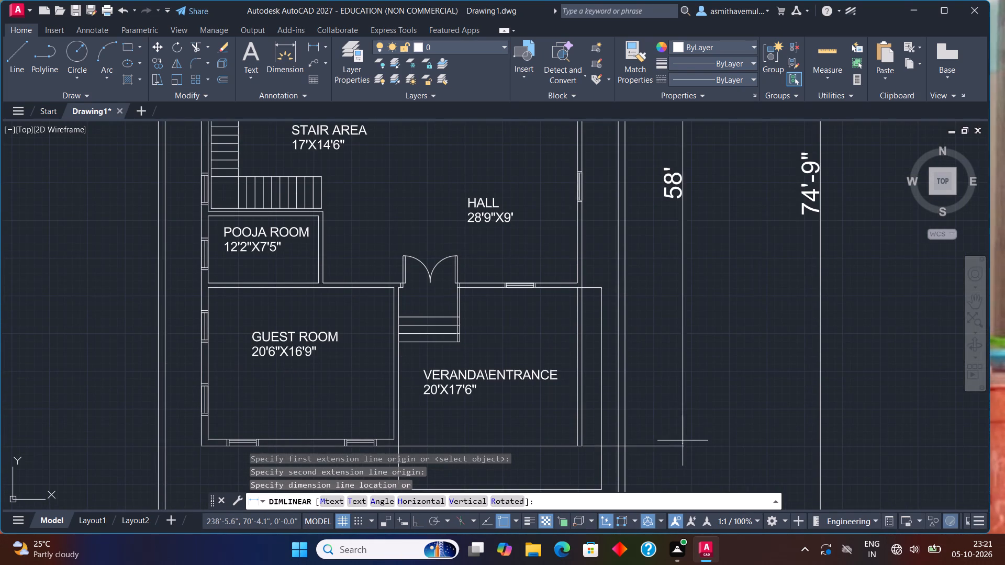
{"action": "left_click", "coordinate": [693, 427]}
{"action": "middle_click_drag", "start_coordinate": [676, 330], "coordinate": [703, 318]}
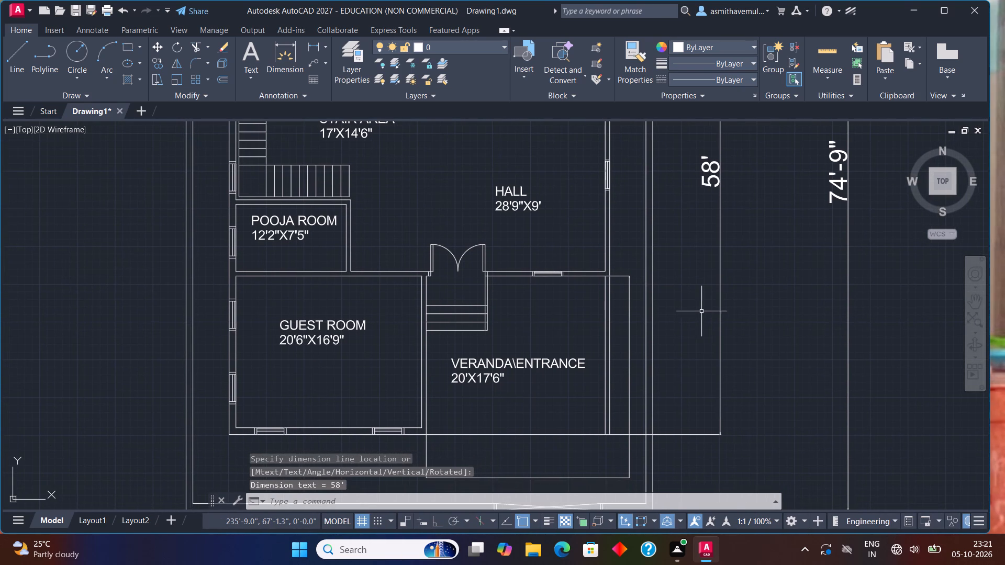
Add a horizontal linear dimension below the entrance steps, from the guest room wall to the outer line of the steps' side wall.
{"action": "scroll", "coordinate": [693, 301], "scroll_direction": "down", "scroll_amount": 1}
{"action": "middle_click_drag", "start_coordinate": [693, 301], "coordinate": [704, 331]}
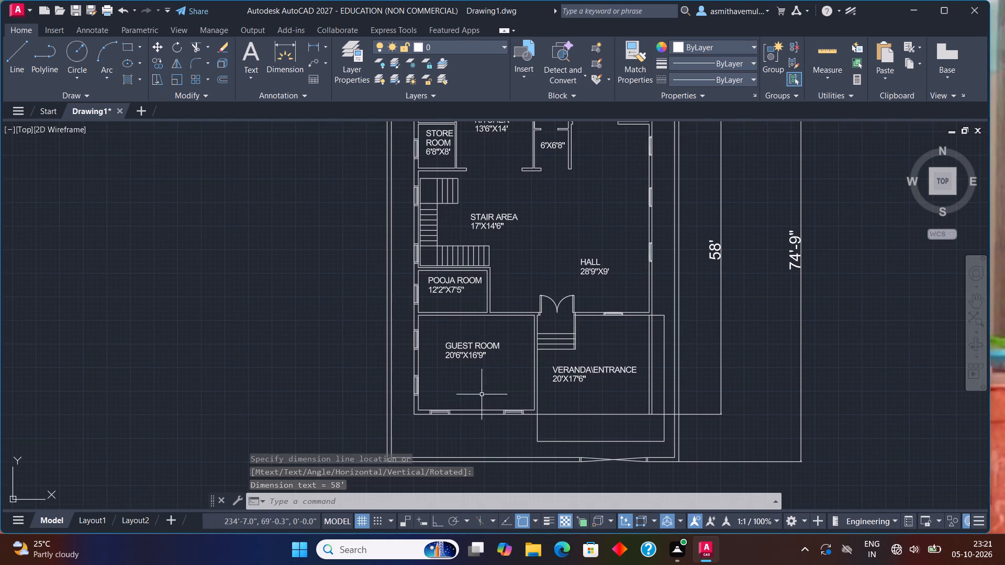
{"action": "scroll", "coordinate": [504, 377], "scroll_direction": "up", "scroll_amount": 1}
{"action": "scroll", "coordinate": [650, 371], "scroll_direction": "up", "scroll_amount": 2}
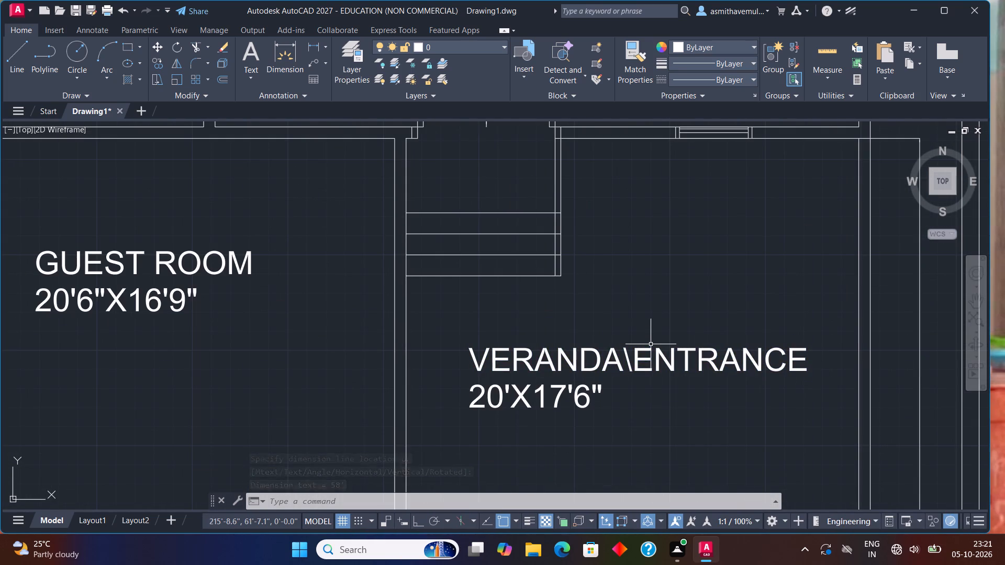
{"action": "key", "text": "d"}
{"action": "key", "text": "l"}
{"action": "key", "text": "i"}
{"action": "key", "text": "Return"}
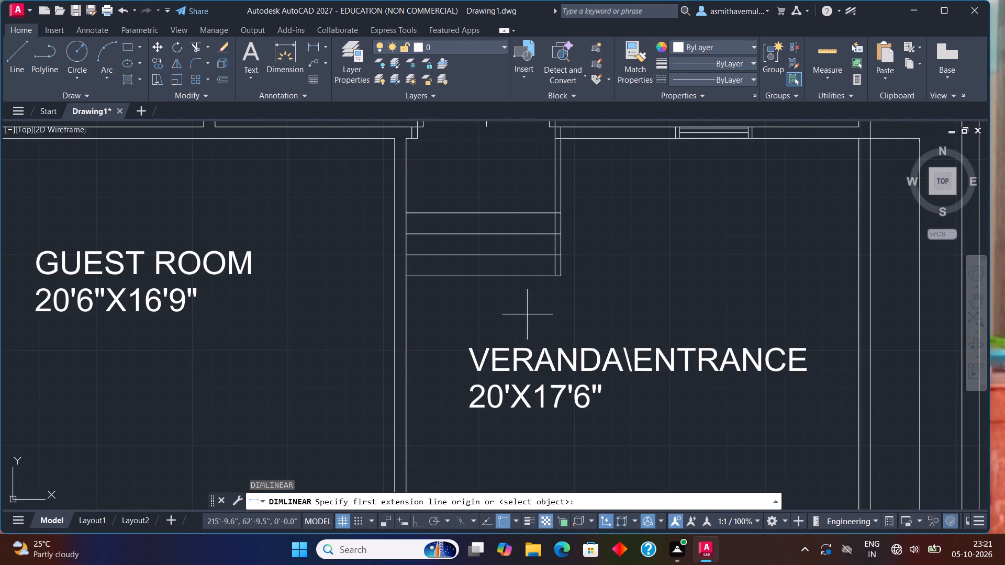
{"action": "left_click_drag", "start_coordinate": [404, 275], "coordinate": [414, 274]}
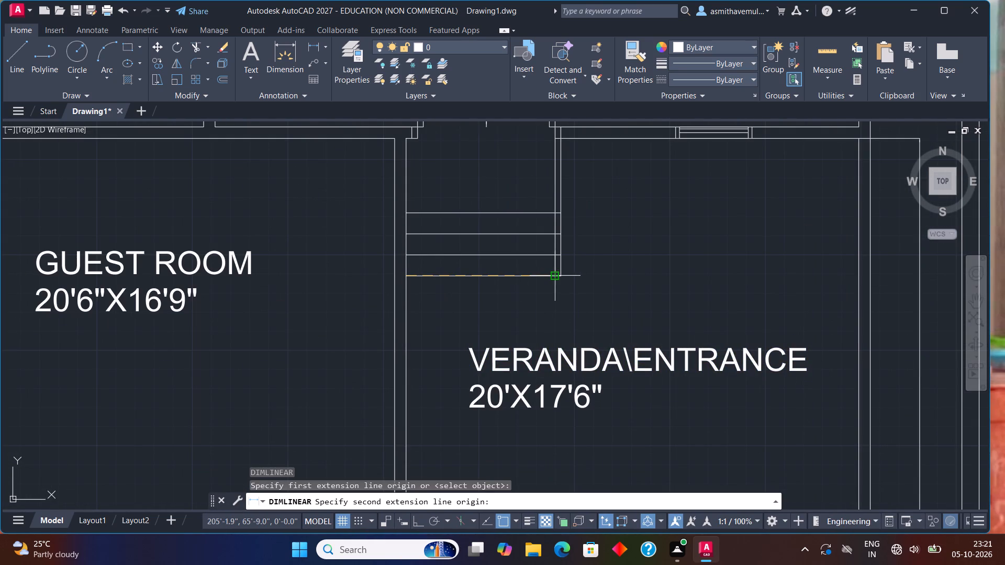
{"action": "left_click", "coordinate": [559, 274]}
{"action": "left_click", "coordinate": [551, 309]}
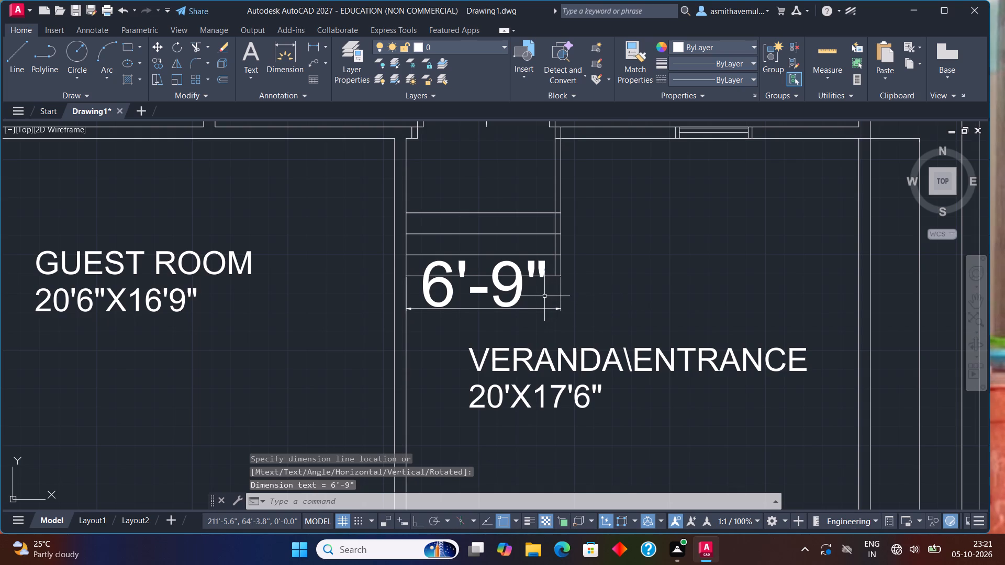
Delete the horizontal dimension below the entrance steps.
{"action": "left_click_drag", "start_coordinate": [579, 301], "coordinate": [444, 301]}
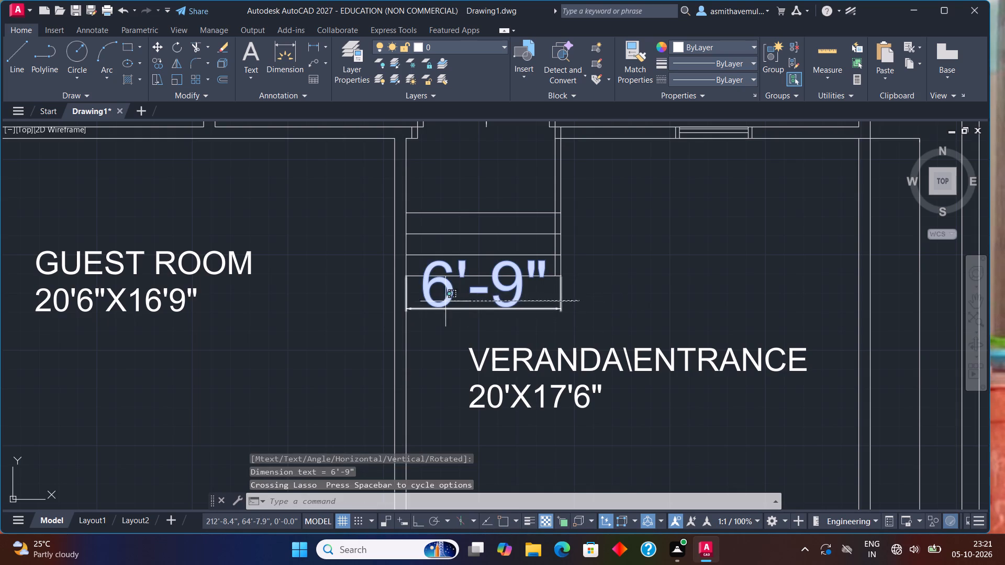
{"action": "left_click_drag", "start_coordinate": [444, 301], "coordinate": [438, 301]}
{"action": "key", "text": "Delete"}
Add a horizontal linear dimension below the entrance steps, from the guest room wall to the inner line of the steps' side wall.
{"action": "type", "text": "DLI"}
{"action": "key", "text": "Return"}
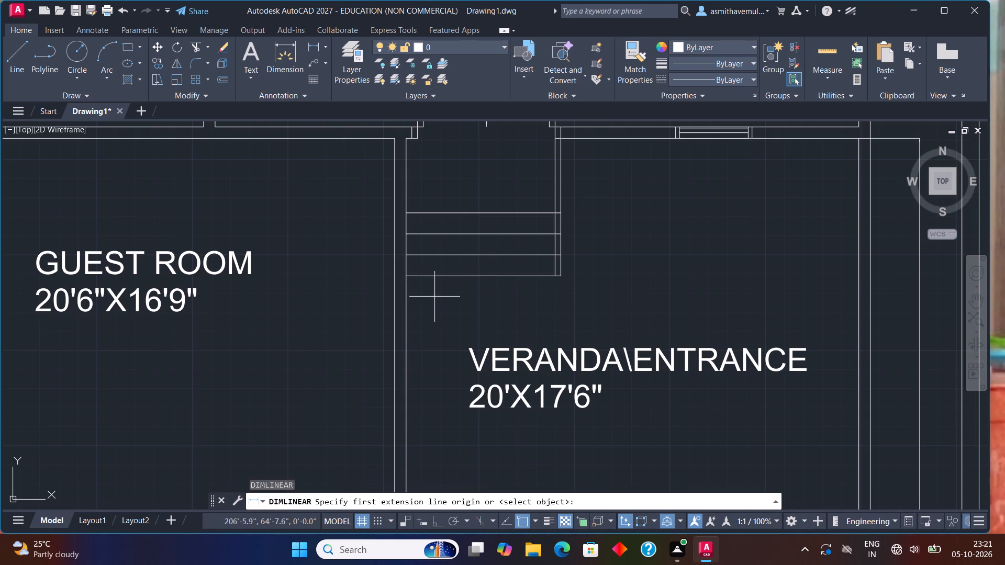
{"action": "left_click", "coordinate": [409, 280]}
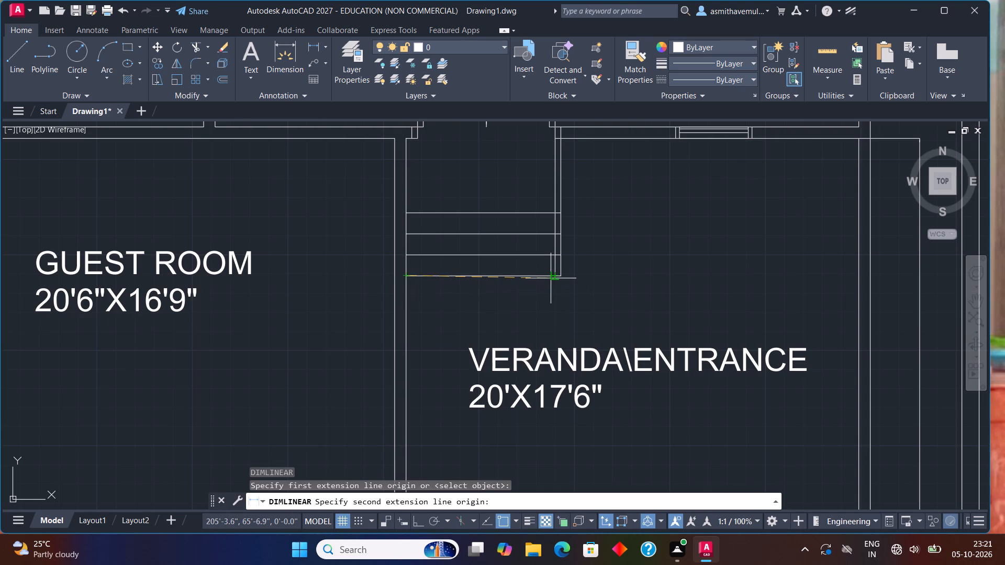
{"action": "left_click", "coordinate": [552, 278]}
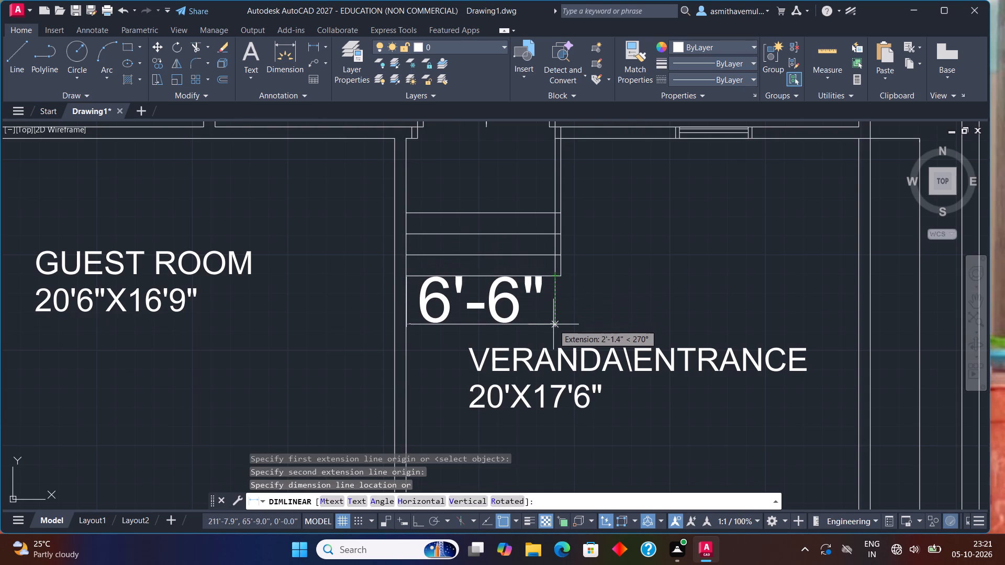
{"action": "left_click", "coordinate": [553, 324]}
Add a vertical linear dimension beside the entrance steps, from their outer bottom corner up to the hall wall, placed on the veranda side.
{"action": "type", "text": "DL"}
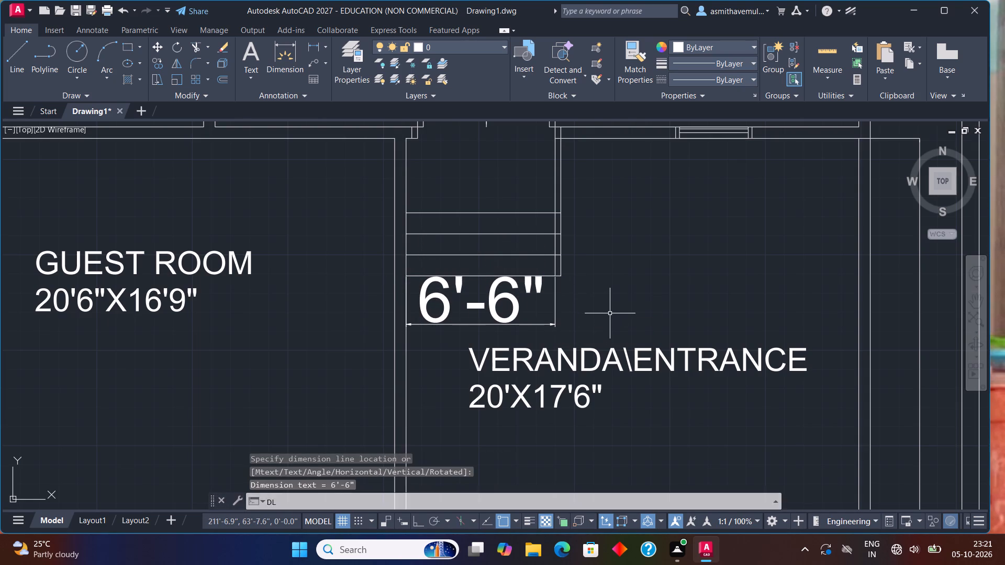
{"action": "key", "text": "i"}
{"action": "key", "text": "Return"}
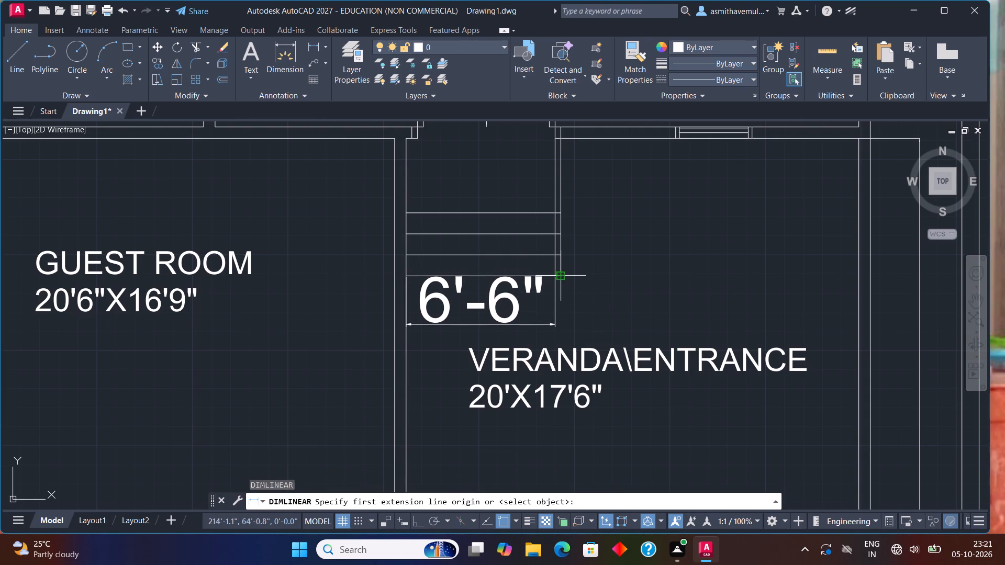
{"action": "left_click_drag", "start_coordinate": [564, 273], "coordinate": [563, 267]}
{"action": "left_click", "coordinate": [563, 120]}
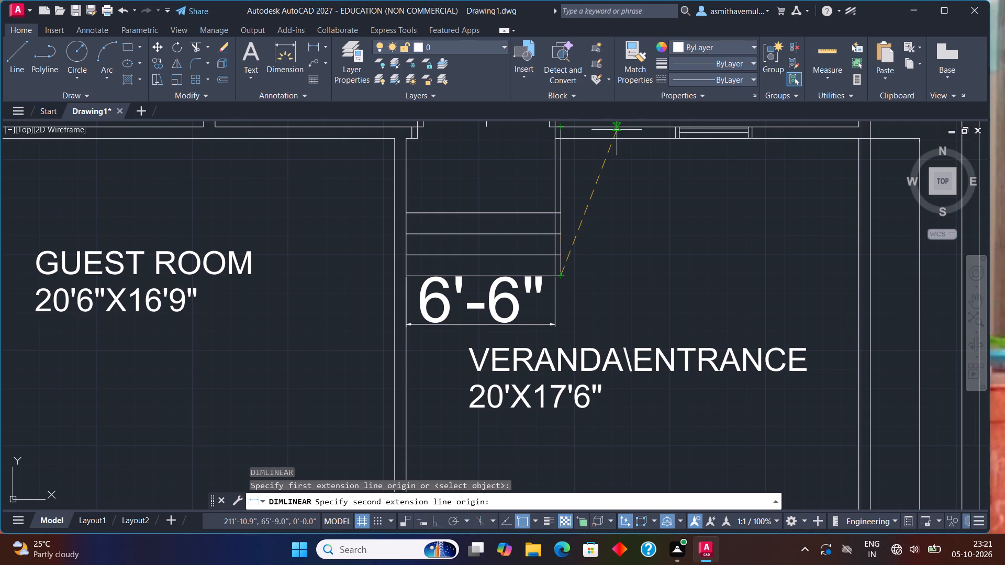
{"action": "left_click", "coordinate": [557, 129]}
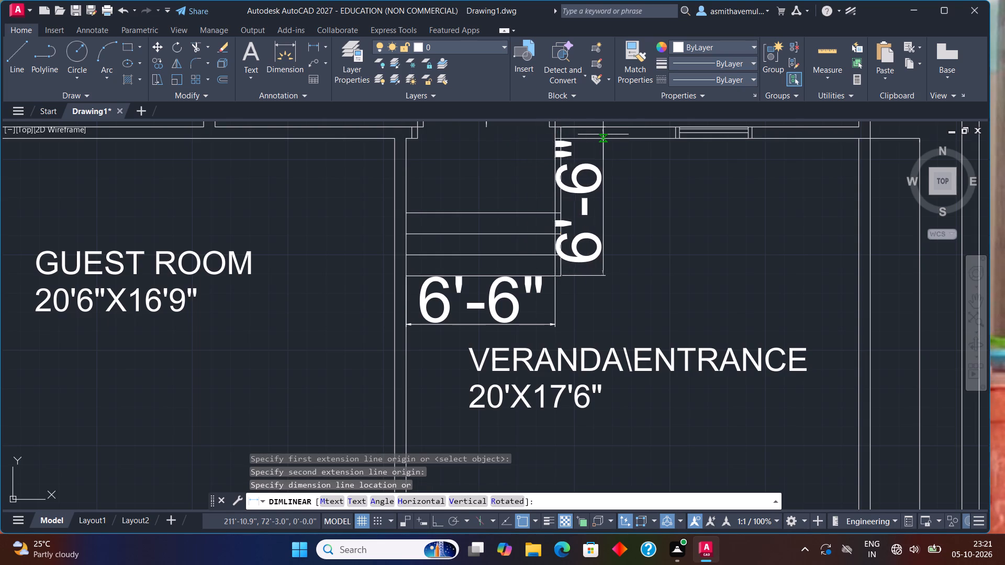
{"action": "left_click", "coordinate": [621, 137]}
Add a horizontal linear dimension across the balcony's opening to the hall, between its two wall ends, placed just below the opening.
{"action": "scroll", "coordinate": [818, 324], "scroll_direction": "down", "scroll_amount": 2}
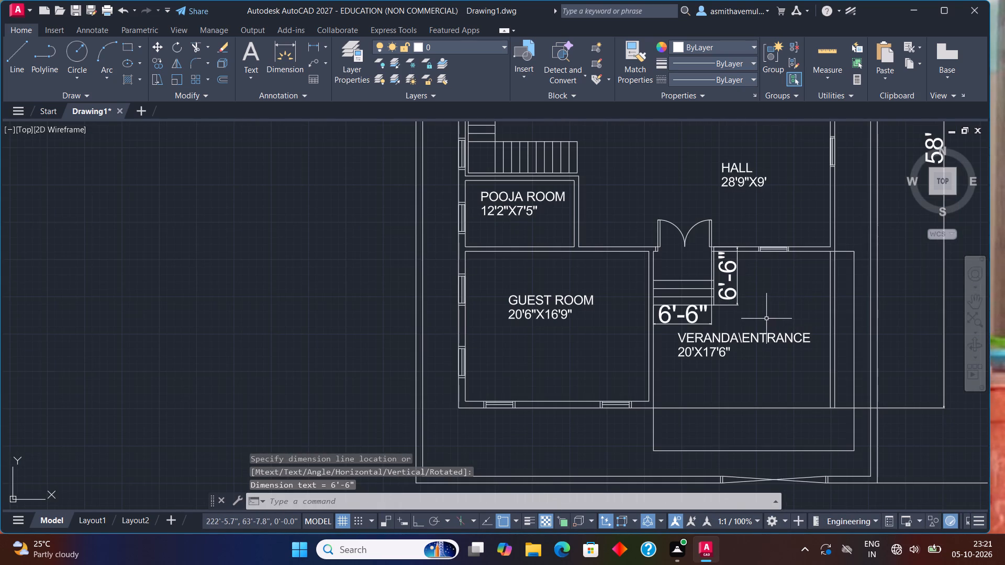
{"action": "scroll", "coordinate": [766, 320], "scroll_direction": "down", "scroll_amount": 1}
{"action": "middle_click_drag", "start_coordinate": [764, 323], "coordinate": [775, 458]}
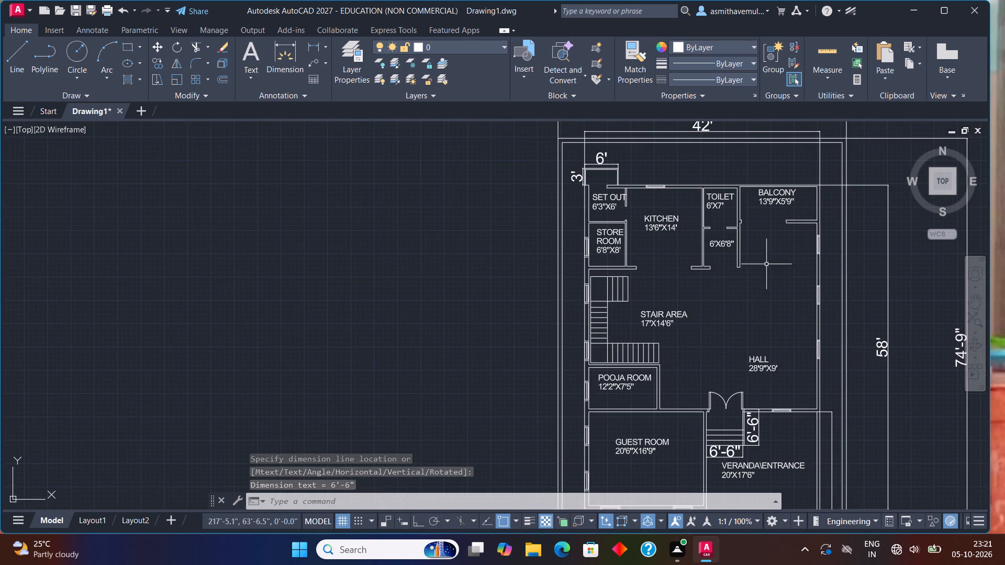
{"action": "scroll", "coordinate": [766, 264], "scroll_direction": "down", "scroll_amount": 1}
{"action": "scroll", "coordinate": [769, 255], "scroll_direction": "up", "scroll_amount": 3}
{"action": "middle_click_drag", "start_coordinate": [759, 255], "coordinate": [707, 340]}
{"action": "type", "text": "DLI"}
{"action": "key", "text": "Return"}
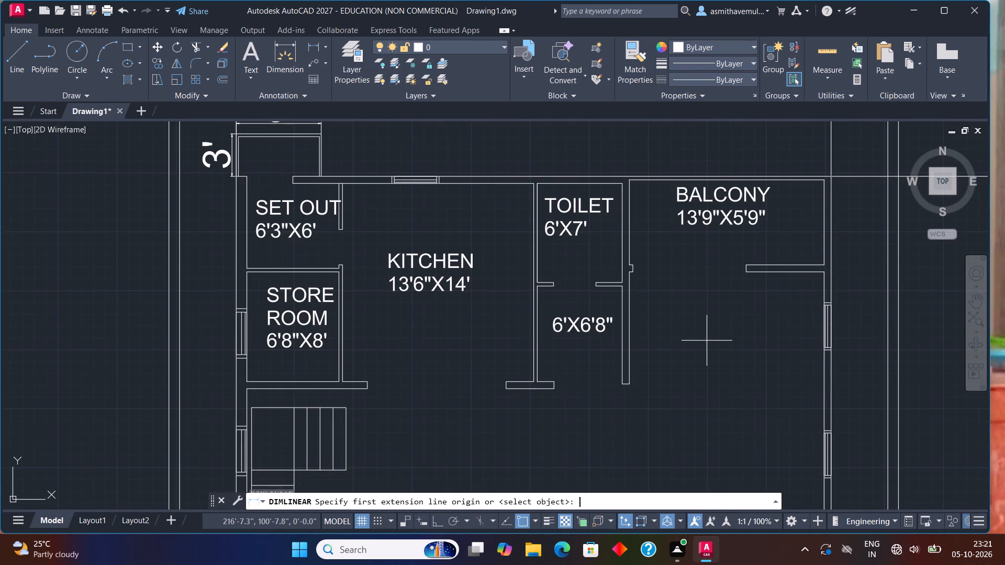
{"action": "scroll", "coordinate": [707, 335], "scroll_direction": "up", "scroll_amount": 1}
{"action": "left_click", "coordinate": [589, 235]}
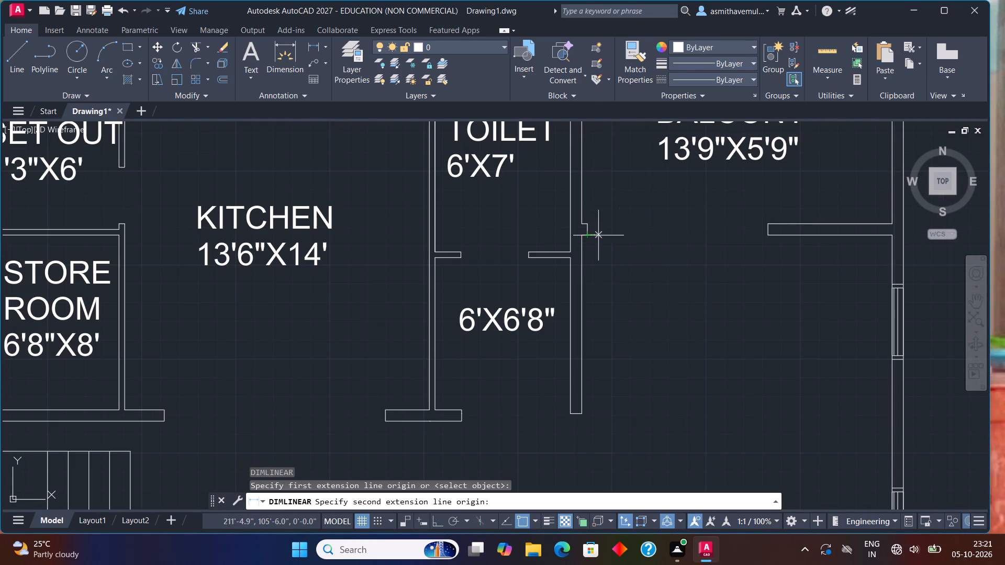
{"action": "left_click_drag", "start_coordinate": [768, 234], "coordinate": [773, 241]}
{"action": "left_click", "coordinate": [788, 288]}
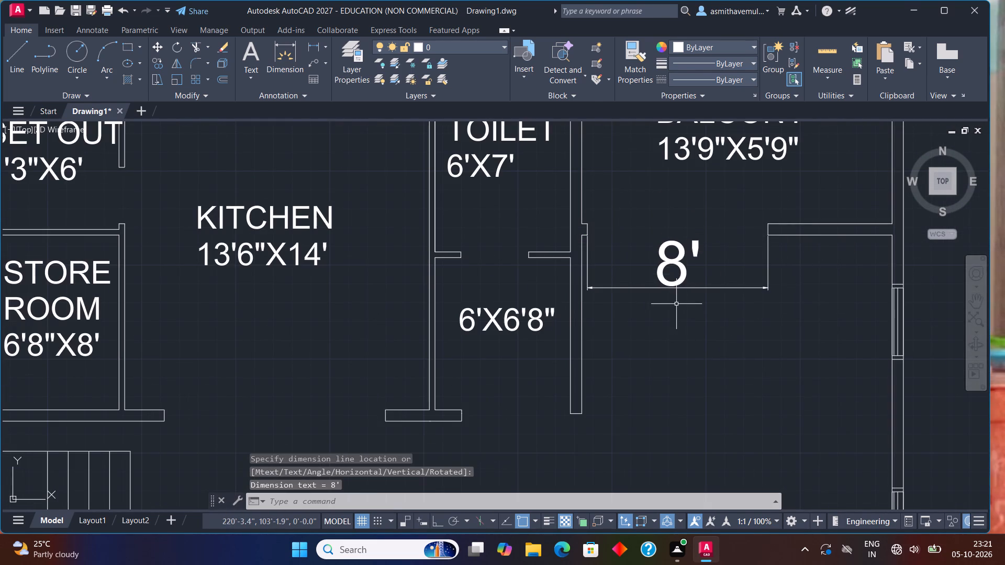
Add a vertical linear dimension across the opening between the set-out and the kitchen, placed on the kitchen side.
{"action": "scroll", "coordinate": [676, 304], "scroll_direction": "down", "scroll_amount": 1}
{"action": "key", "text": "d"}
{"action": "type", "text": "LI"}
{"action": "key", "text": "Return"}
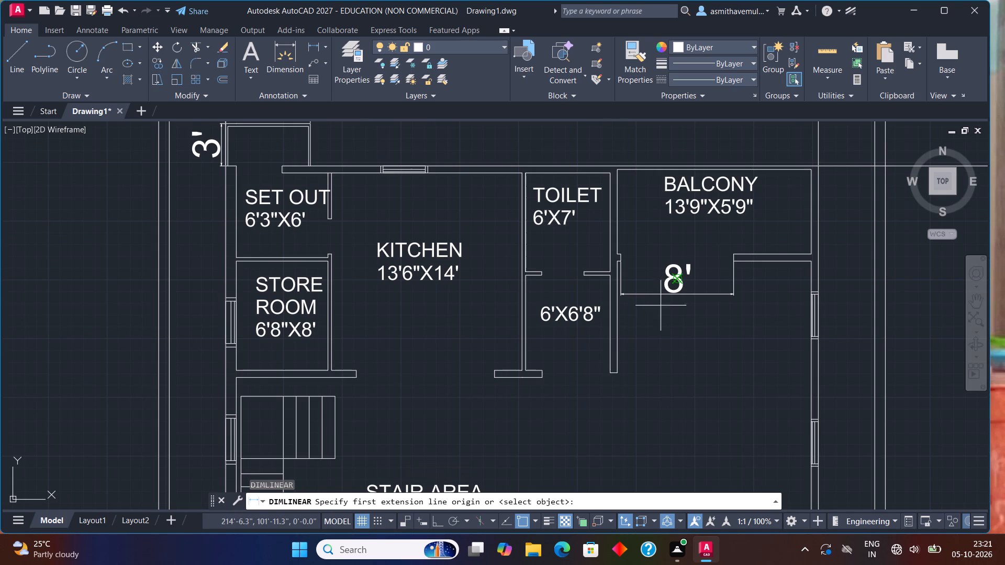
{"action": "scroll", "coordinate": [411, 266], "scroll_direction": "up", "scroll_amount": 1}
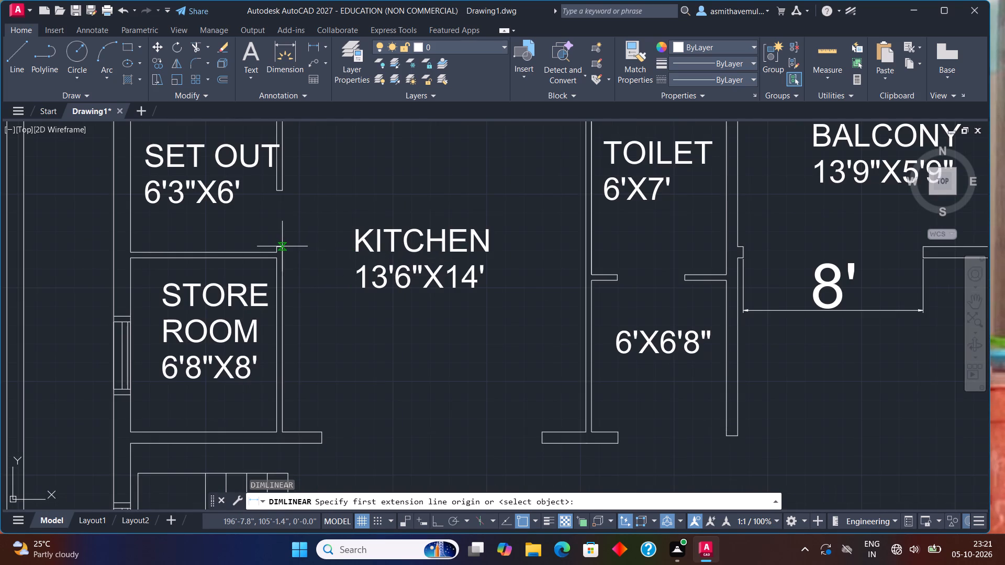
{"action": "left_click_drag", "start_coordinate": [280, 247], "coordinate": [278, 241]}
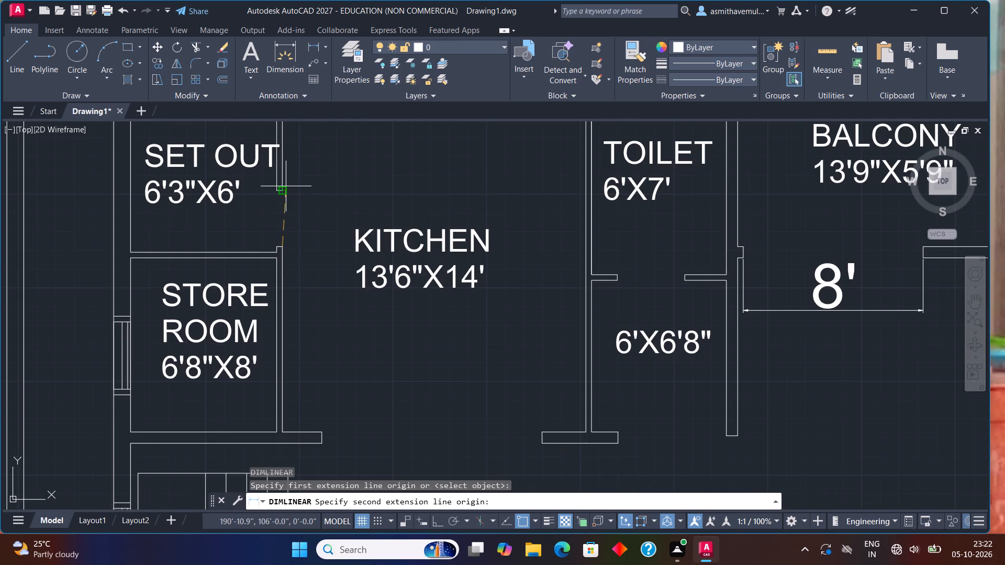
{"action": "left_click_drag", "start_coordinate": [281, 191], "coordinate": [287, 189]}
{"action": "left_click", "coordinate": [331, 182]}
Look over the dimensioned plan from the stair area to the veranda and the empty space beyond the overall depth dimension.
{"action": "scroll", "coordinate": [370, 207], "scroll_direction": "down", "scroll_amount": 2}
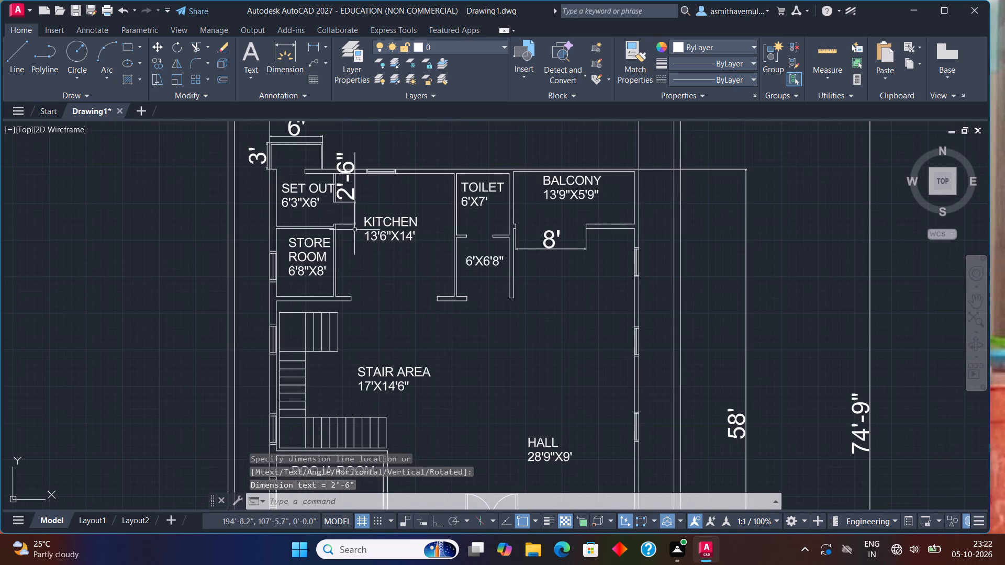
{"action": "middle_click_drag", "start_coordinate": [357, 301], "coordinate": [418, 258]}
{"action": "middle_click_drag", "start_coordinate": [363, 347], "coordinate": [432, 293]}
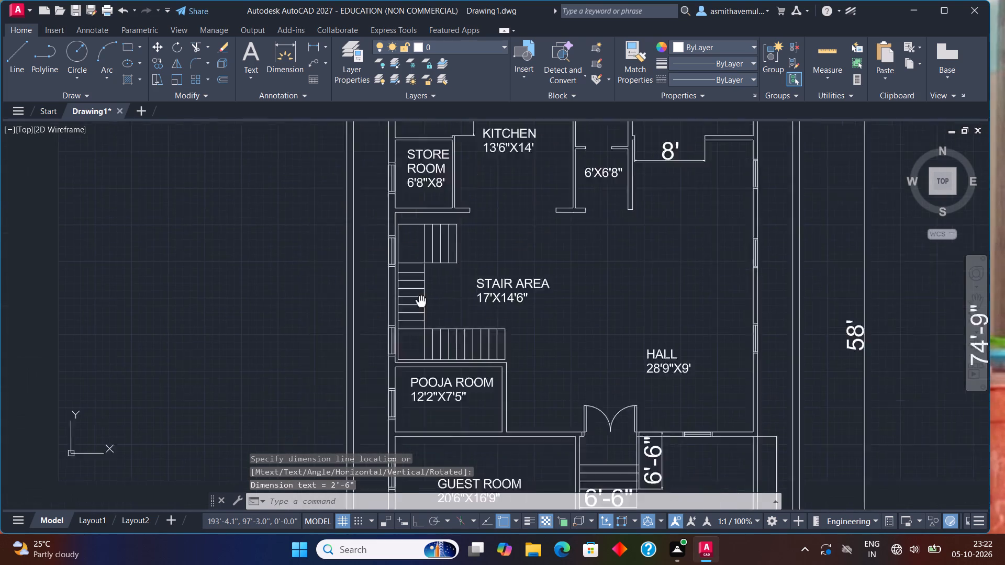
{"action": "middle_click_drag", "start_coordinate": [432, 293], "coordinate": [492, 248]}
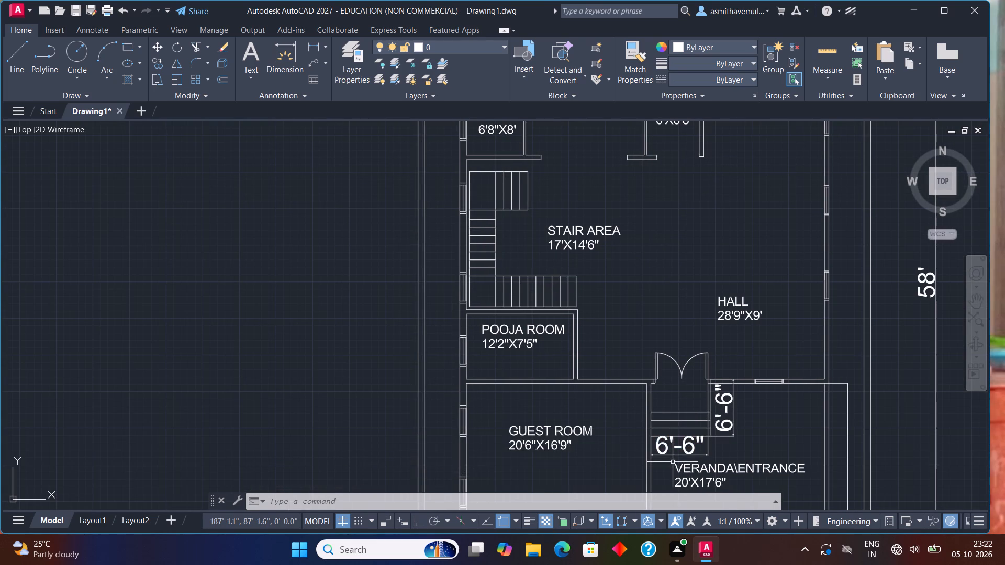
{"action": "scroll", "coordinate": [844, 344], "scroll_direction": "down", "scroll_amount": 1}
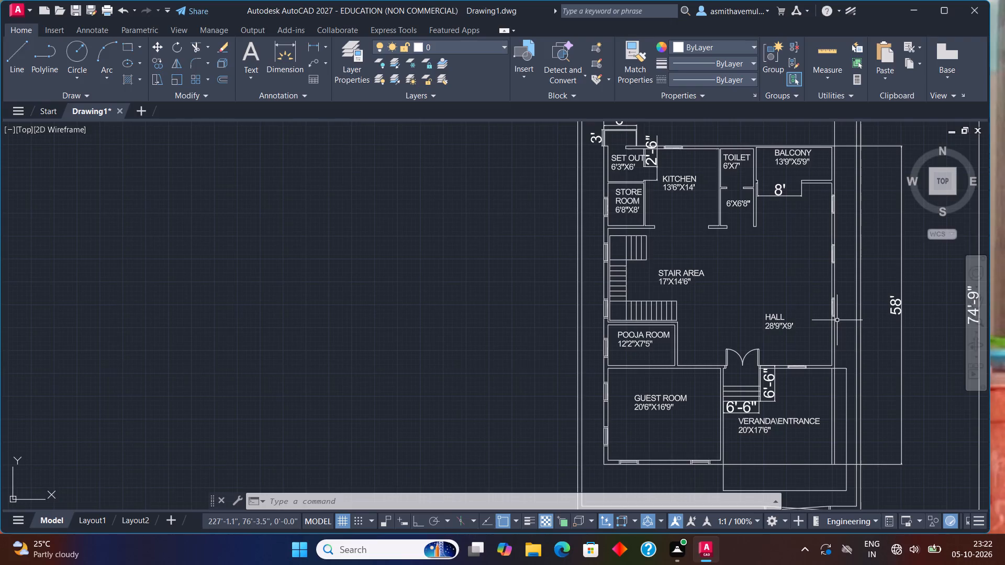
{"action": "middle_click_drag", "start_coordinate": [835, 318], "coordinate": [789, 318]}
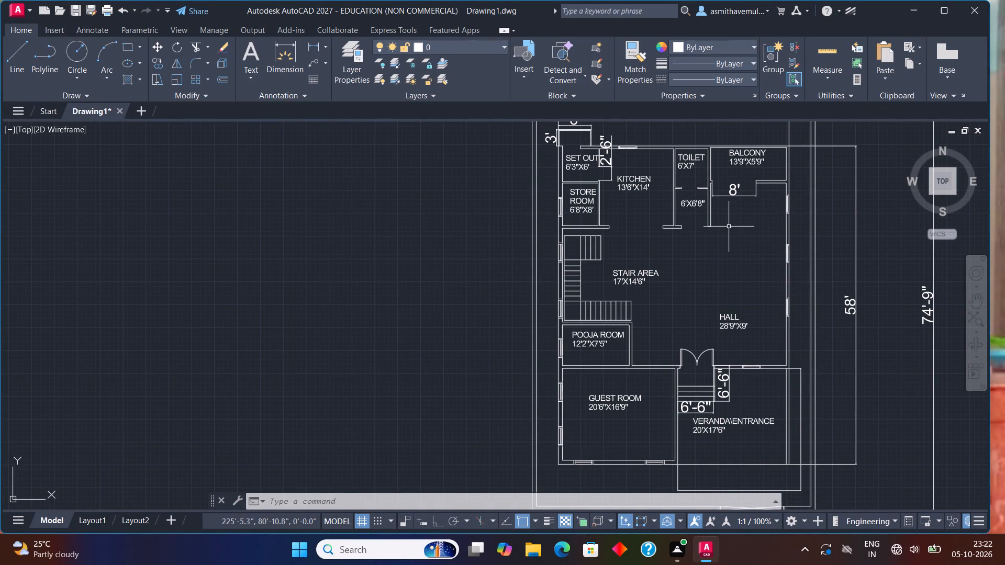
{"action": "middle_click_drag", "start_coordinate": [725, 222], "coordinate": [279, 229]}
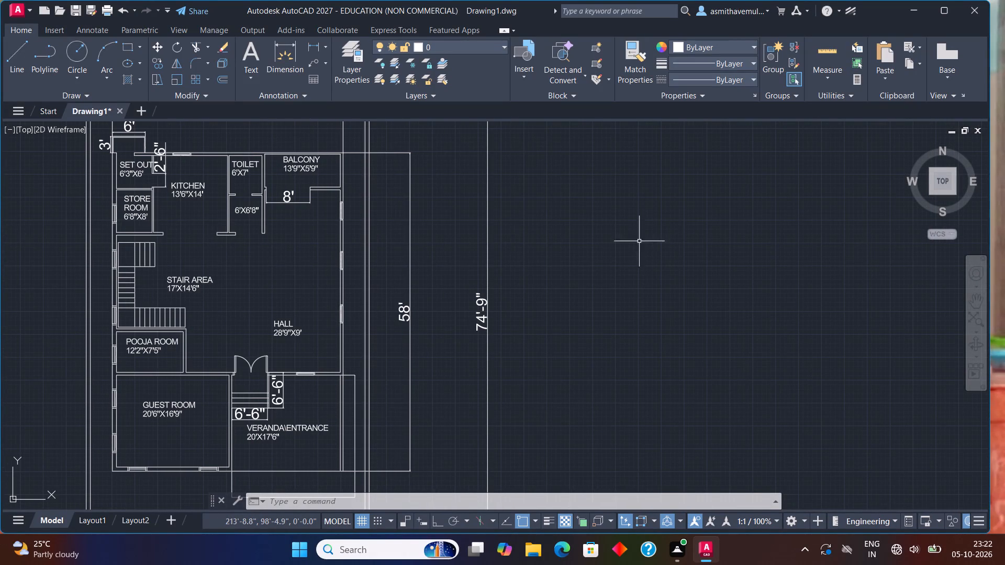
{"action": "scroll", "coordinate": [630, 253], "scroll_direction": "up", "scroll_amount": 1}
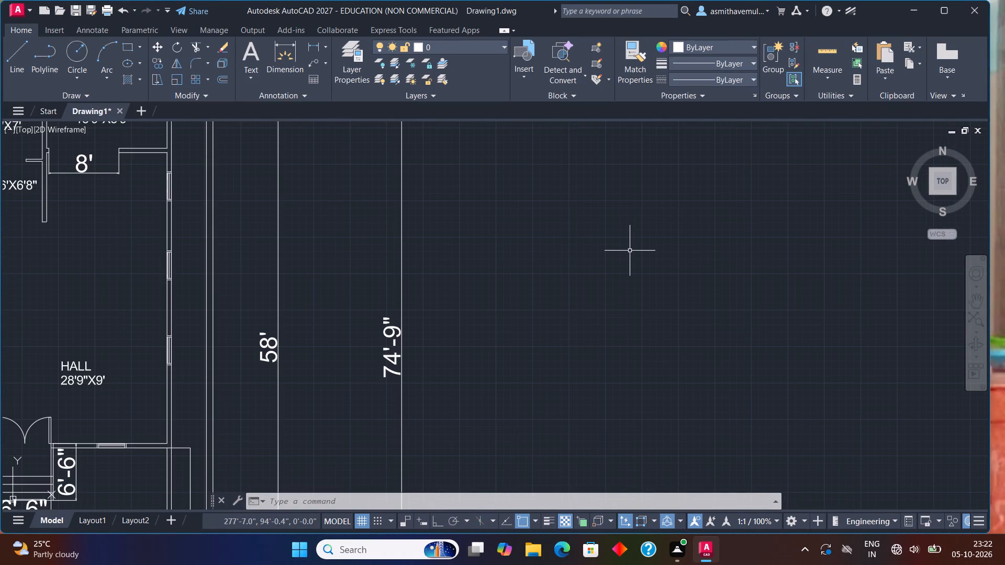
Draw a rectangle 1'6" long and 6" wide in the empty space beyond the overall depth dimension.
{"action": "type", "text": "REC"}
{"action": "key", "text": "Return"}
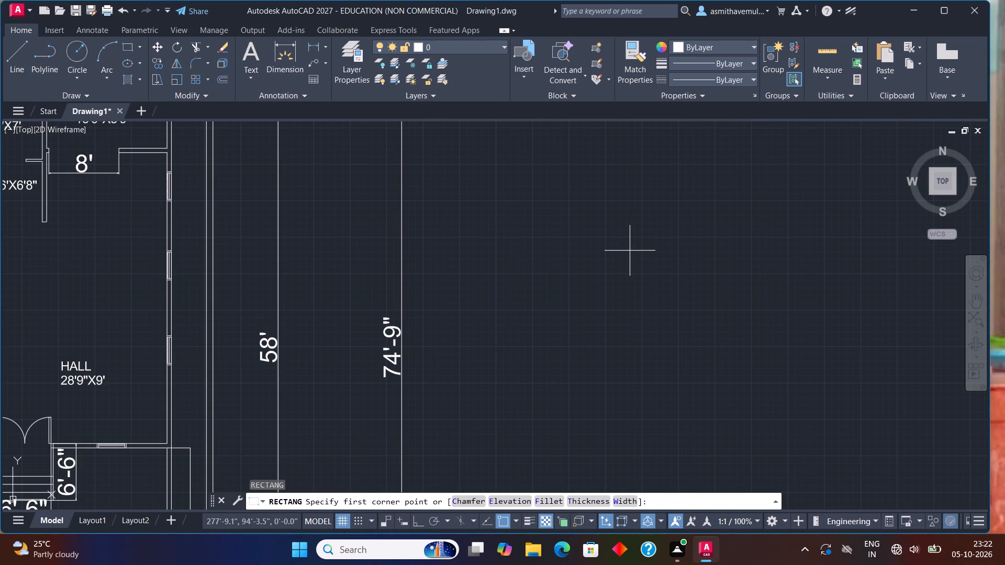
{"action": "left_click", "coordinate": [618, 269]}
{"action": "key", "text": "d"}
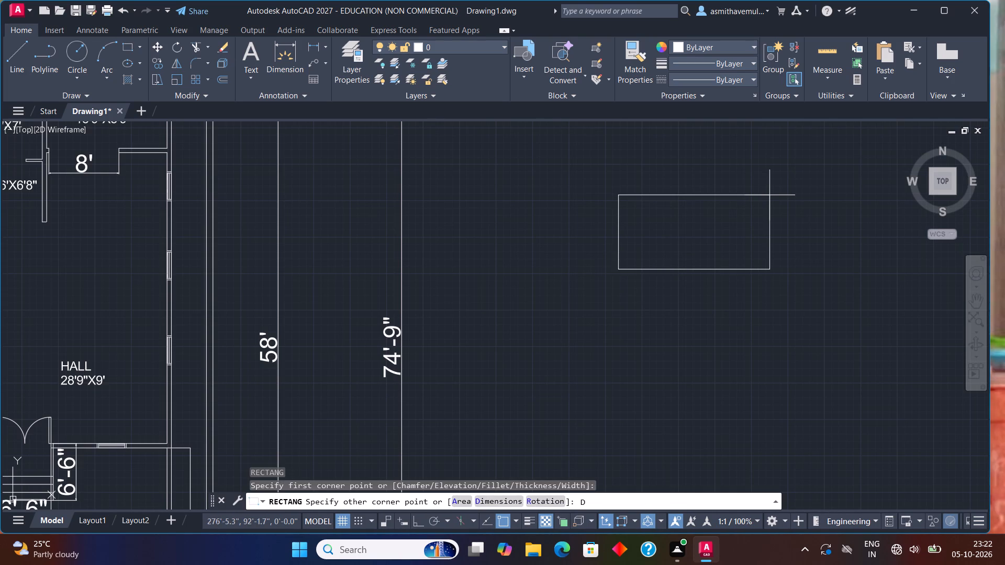
{"action": "key", "text": "Return"}
{"action": "type", "text": "1'6"}
{"action": "key", "text": "shift+quotedbl"}
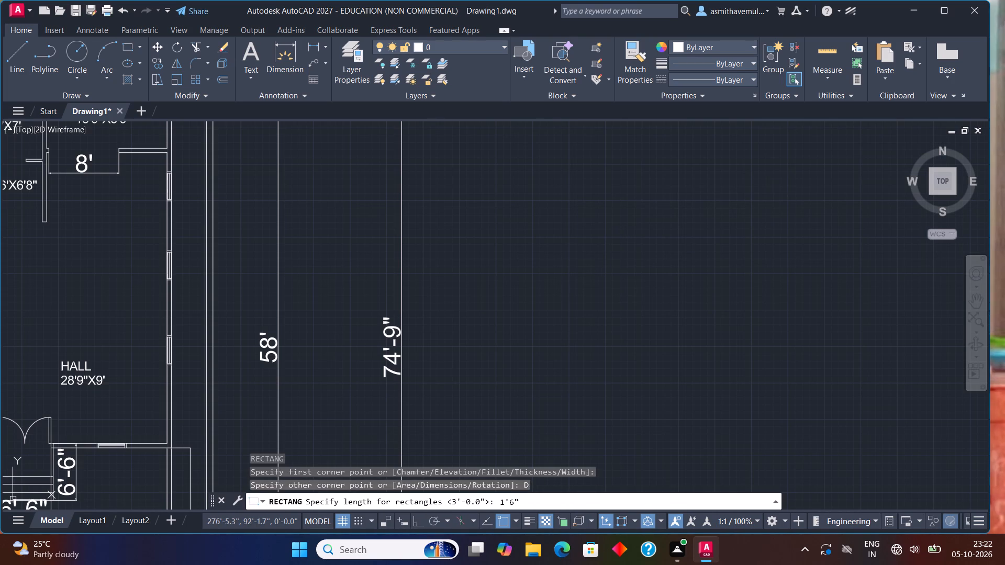
{"action": "key", "text": "Return"}
{"action": "type", "text": "6\""}
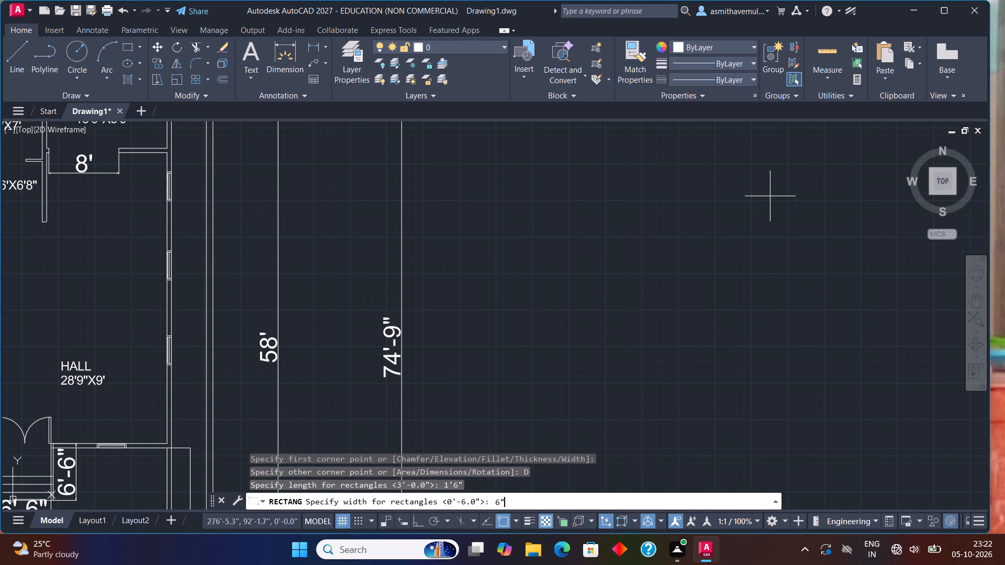
{"action": "key", "text": "Return"}
{"action": "left_click", "coordinate": [586, 291]}
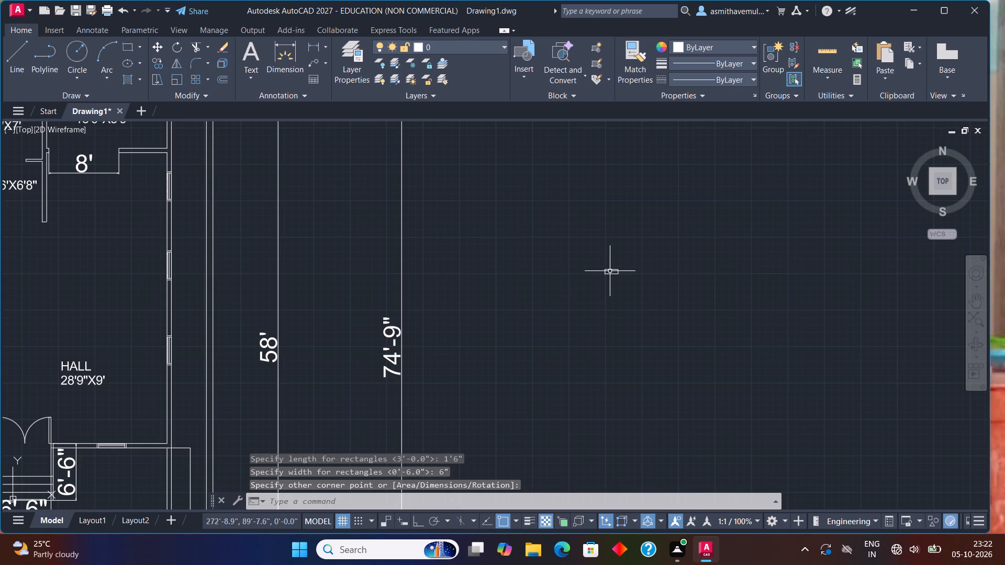
Draw a centre line across the small rectangle, joining the midpoints of its two short sides.
{"action": "scroll", "coordinate": [610, 271], "scroll_direction": "up", "scroll_amount": 2}
{"action": "key", "text": "l"}
{"action": "key", "text": "Return"}
{"action": "scroll", "coordinate": [591, 265], "scroll_direction": "up", "scroll_amount": 2}
{"action": "left_click", "coordinate": [593, 289]}
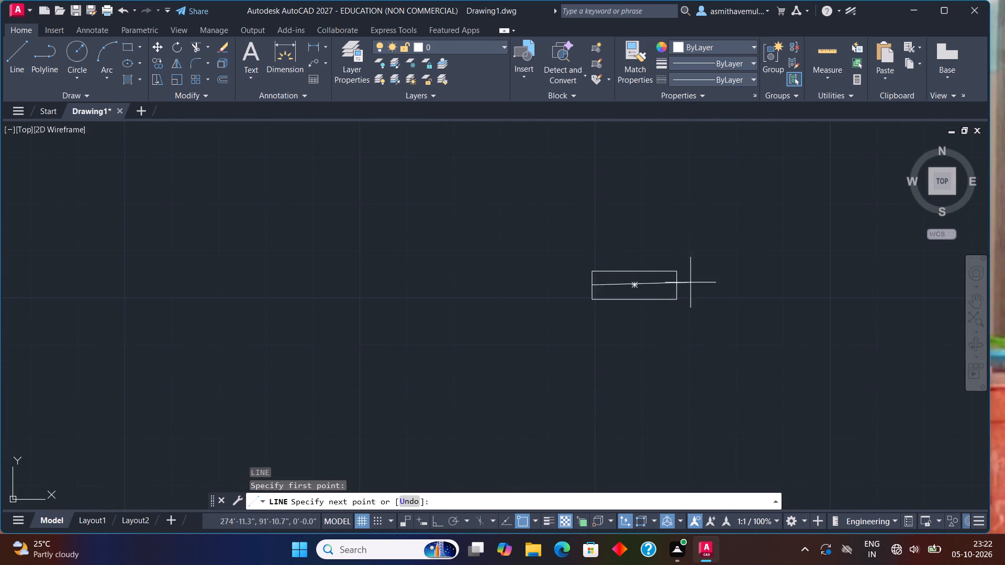
{"action": "left_click", "coordinate": [678, 284]}
{"action": "key", "text": "Escape"}
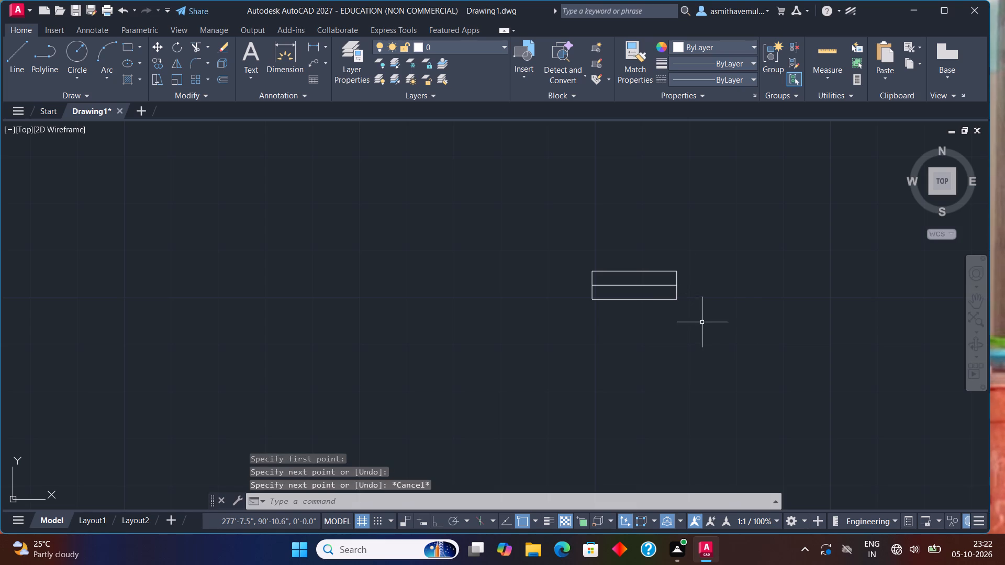
Explode the small rectangle into separate lines.
{"action": "left_click", "coordinate": [675, 298]}
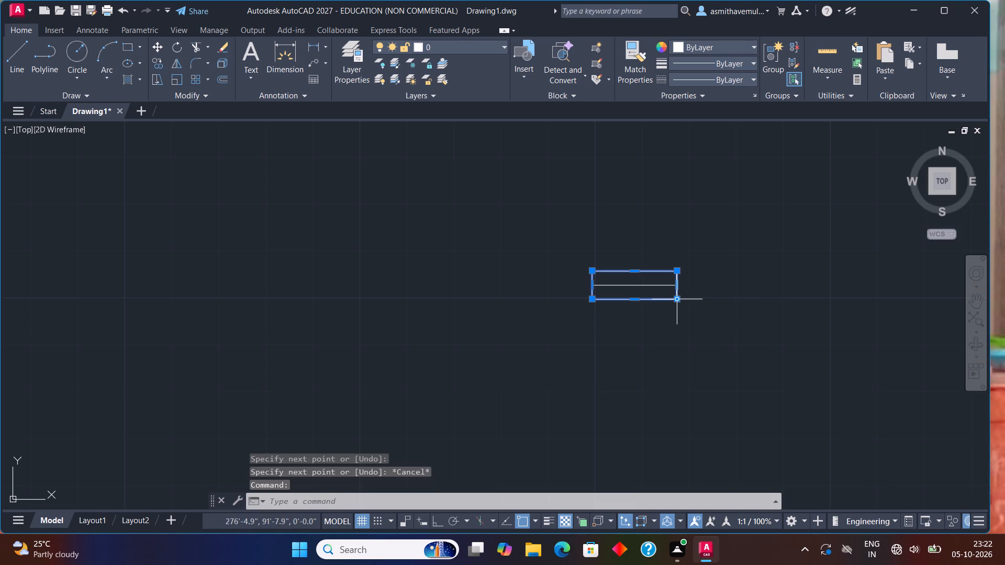
{"action": "key", "text": "x"}
{"action": "key", "text": "Return"}
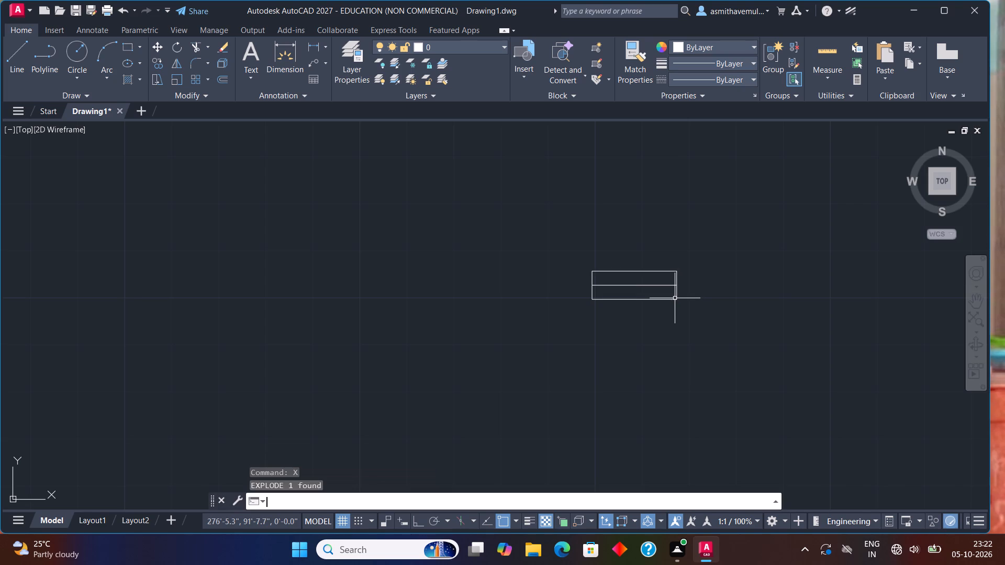
Offset the centre line 2" towards the upper long side and both short sides 2" outward to complete the window symbol.
{"action": "key", "text": "o"}
{"action": "key", "text": "Return"}
{"action": "key", "text": "2"}
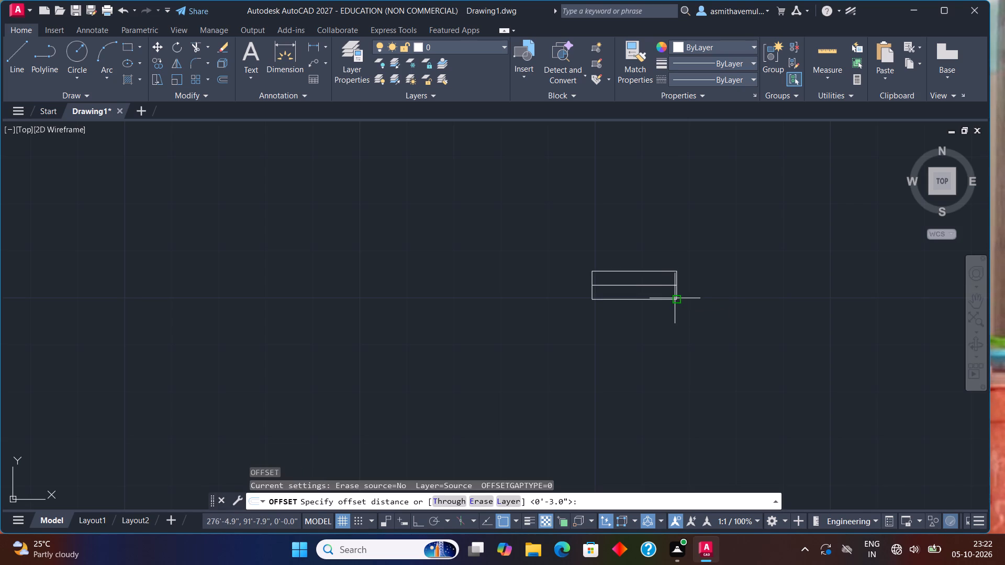
{"action": "key", "text": "shift+quotedbl"}
{"action": "key", "text": "Return"}
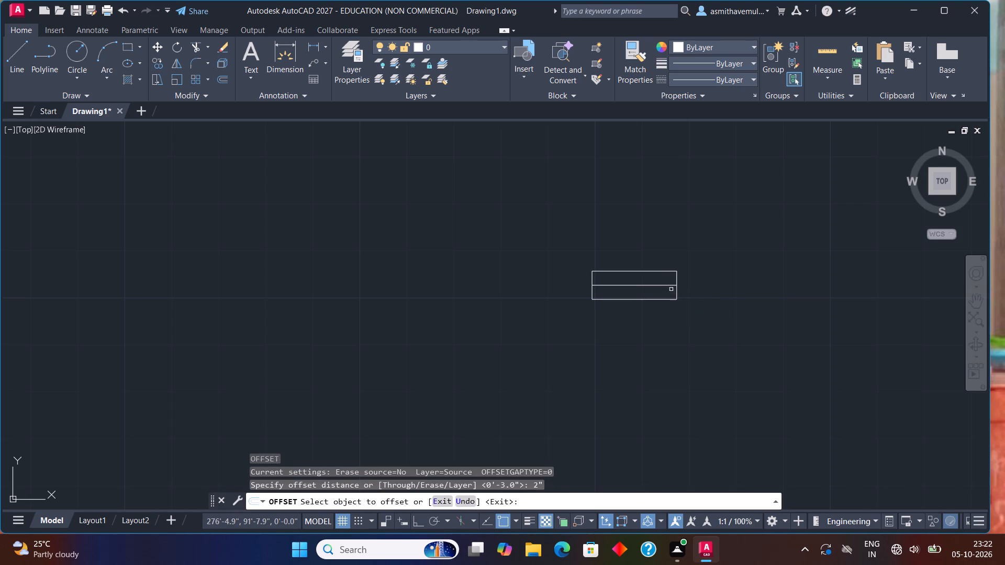
{"action": "left_click", "coordinate": [668, 285]}
{"action": "left_click", "coordinate": [667, 291]}
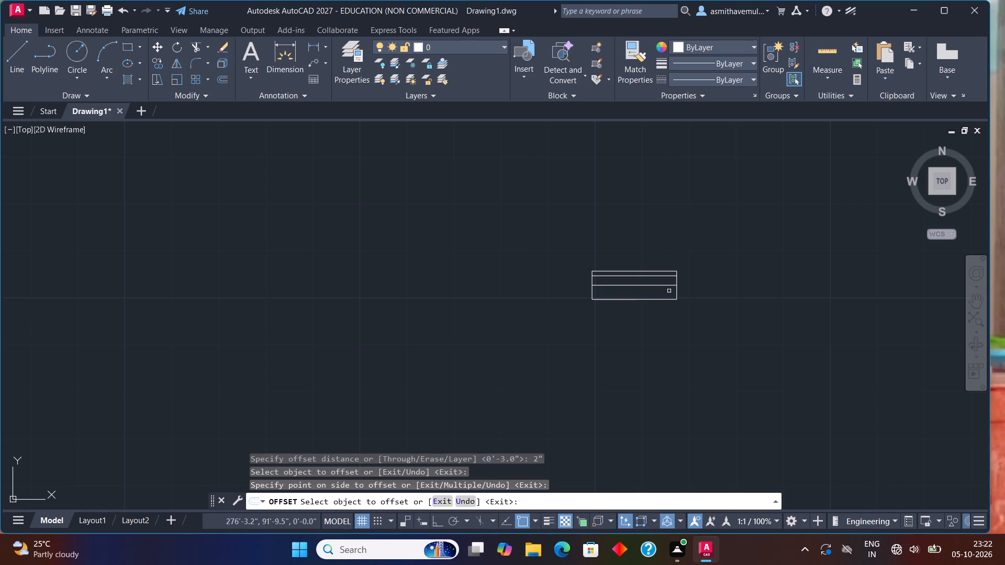
{"action": "left_click", "coordinate": [675, 288]}
{"action": "left_click", "coordinate": [701, 279]}
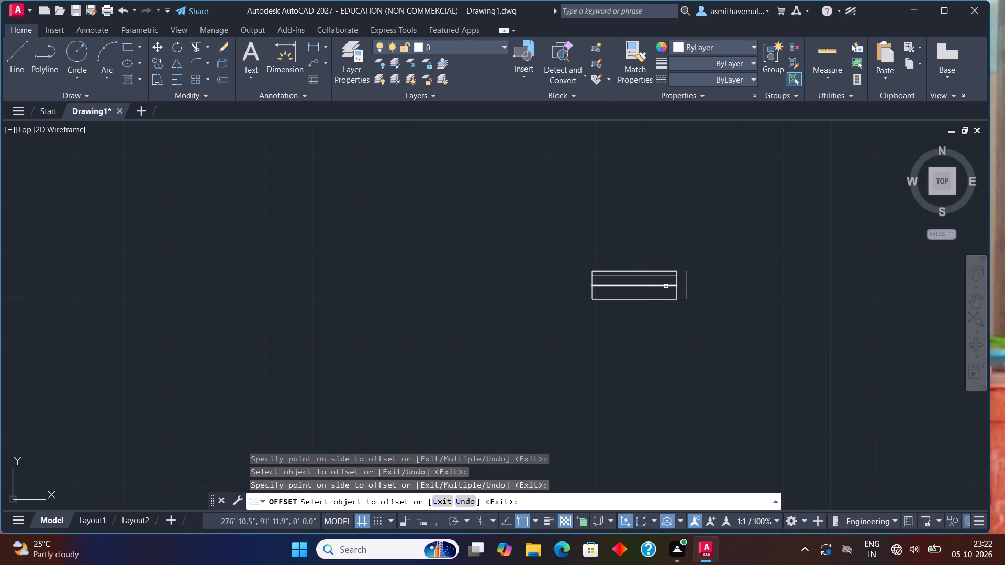
{"action": "left_click_drag", "start_coordinate": [593, 291], "coordinate": [587, 291]}
{"action": "left_click", "coordinate": [378, 291]}
{"action": "key", "text": "Escape"}
Rotate the whole window symbol 180° about the upper end of its outer line nearest the house plan, with Ortho on.
{"action": "left_click_drag", "start_coordinate": [786, 326], "coordinate": [479, 336]}
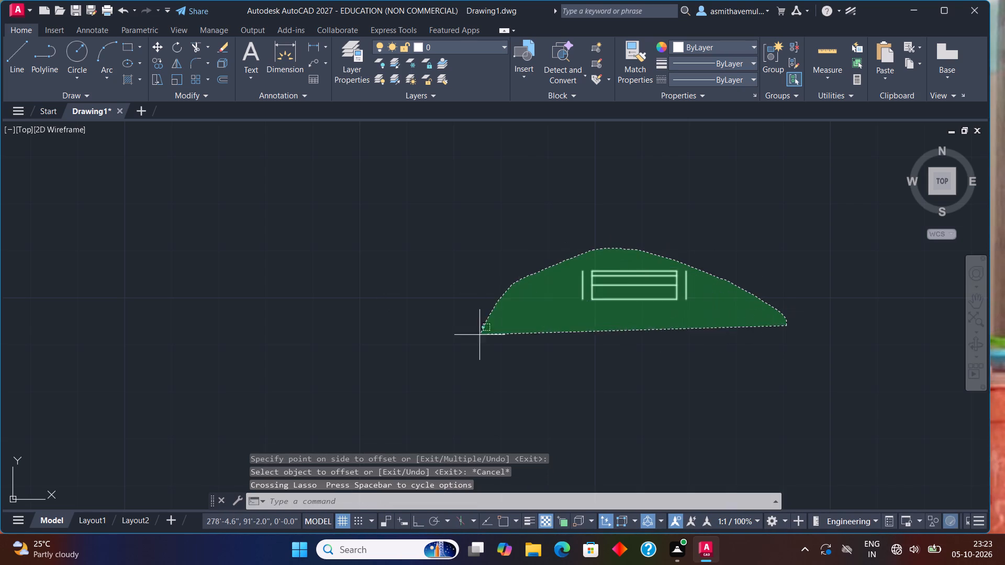
{"action": "left_click_drag", "start_coordinate": [479, 336], "coordinate": [476, 342]}
{"action": "key", "text": "r"}
{"action": "key", "text": "o"}
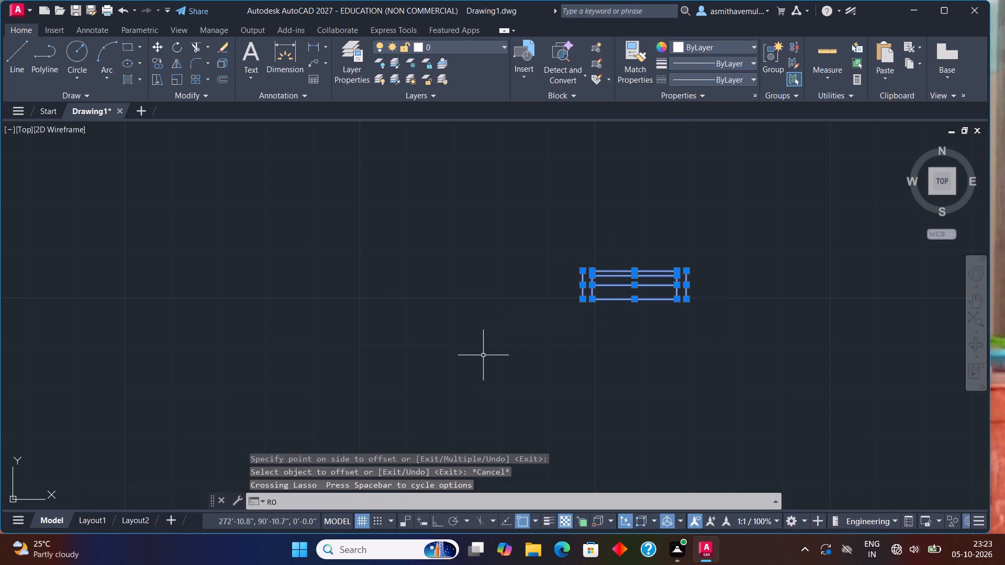
{"action": "key", "text": "Return"}
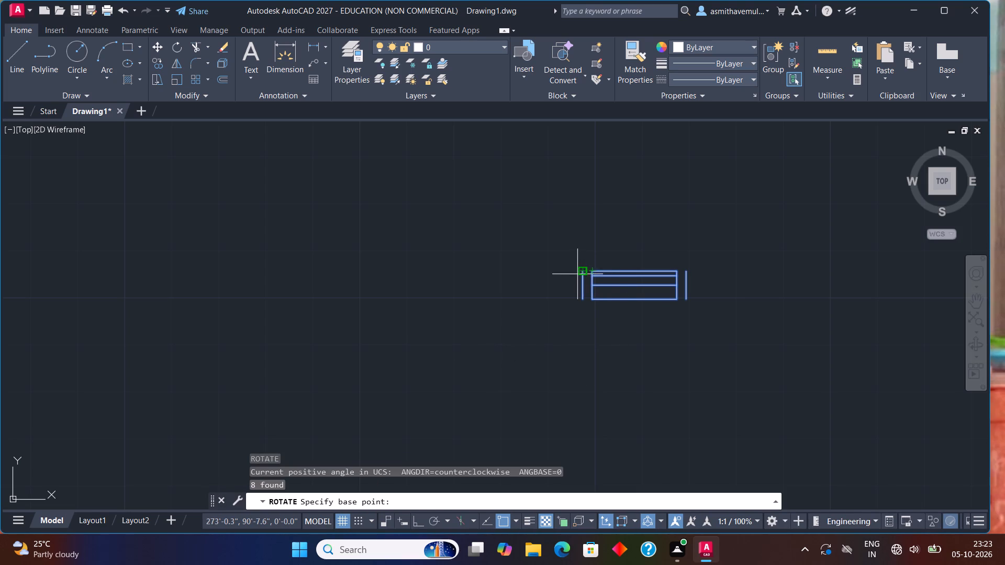
{"action": "left_click", "coordinate": [577, 274]}
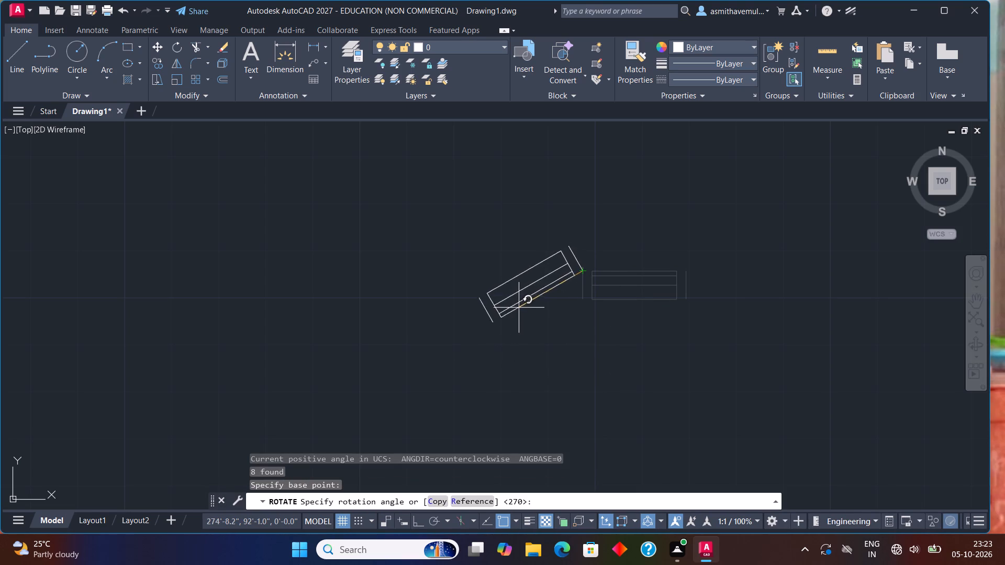
{"action": "key", "text": "F8"}
{"action": "left_click", "coordinate": [517, 287]}
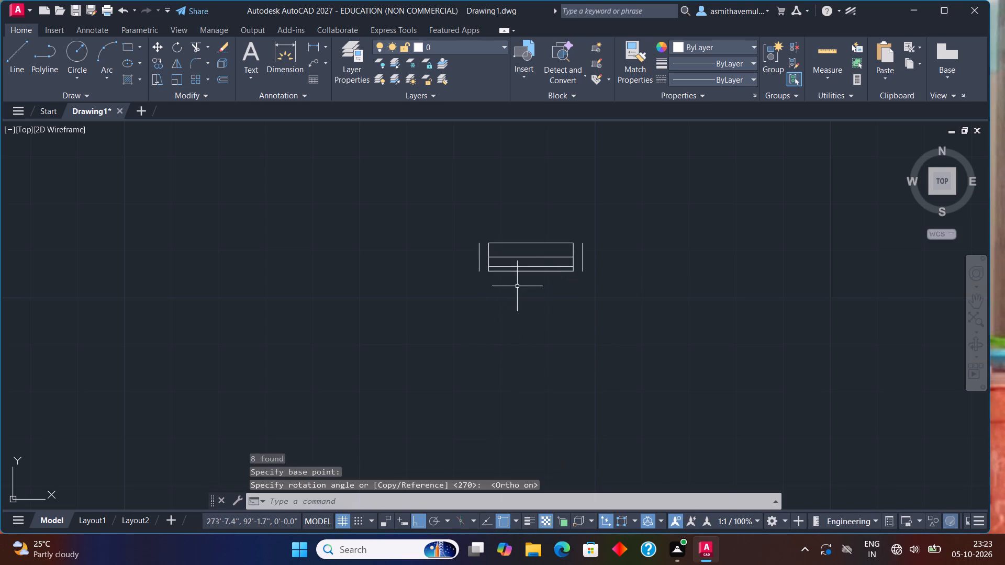
Move the window symbol by its lower outer corner into the toilet's outer wall, above the TOILET label.
{"action": "left_click_drag", "start_coordinate": [644, 269], "coordinate": [361, 292]}
{"action": "key", "text": "m"}
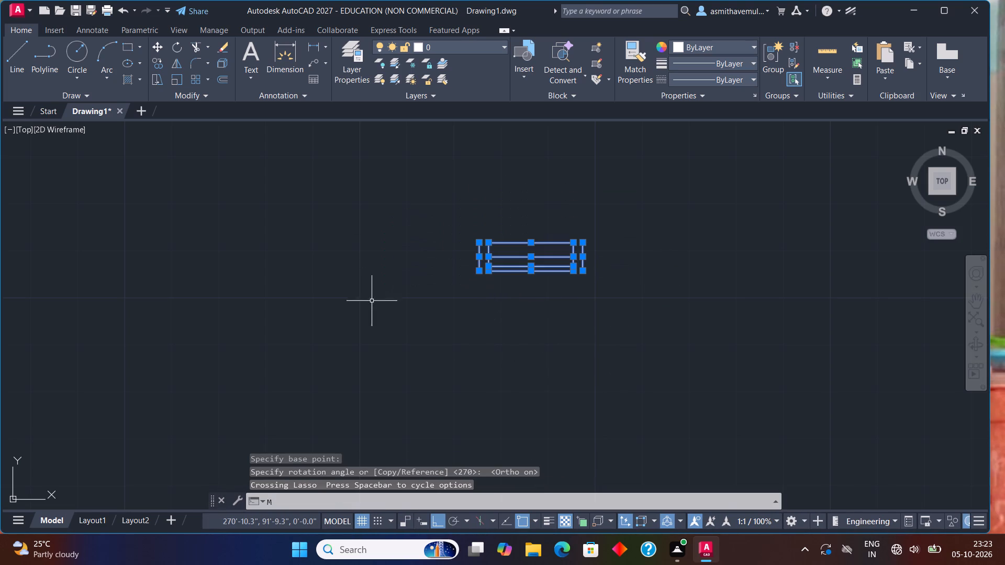
{"action": "key", "text": "Return"}
{"action": "key", "text": "F8"}
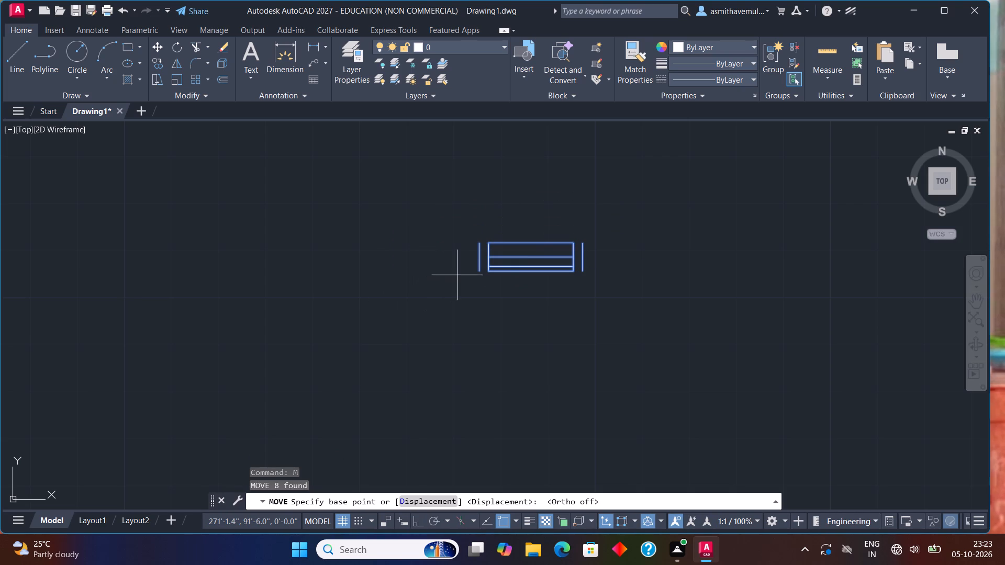
{"action": "left_click_drag", "start_coordinate": [483, 274], "coordinate": [476, 272]}
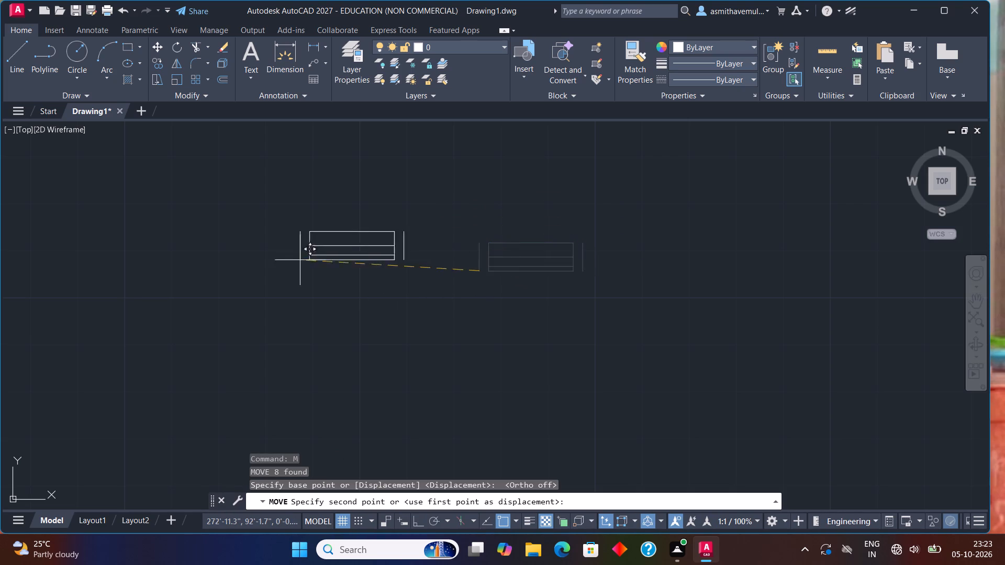
{"action": "scroll", "coordinate": [272, 265], "scroll_direction": "down", "scroll_amount": 2}
{"action": "middle_click_drag", "start_coordinate": [259, 273], "coordinate": [829, 422]}
{"action": "scroll", "coordinate": [712, 381], "scroll_direction": "down", "scroll_amount": 2}
{"action": "scroll", "coordinate": [417, 331], "scroll_direction": "down", "scroll_amount": 1}
{"action": "middle_click_drag", "start_coordinate": [398, 322], "coordinate": [444, 324]}
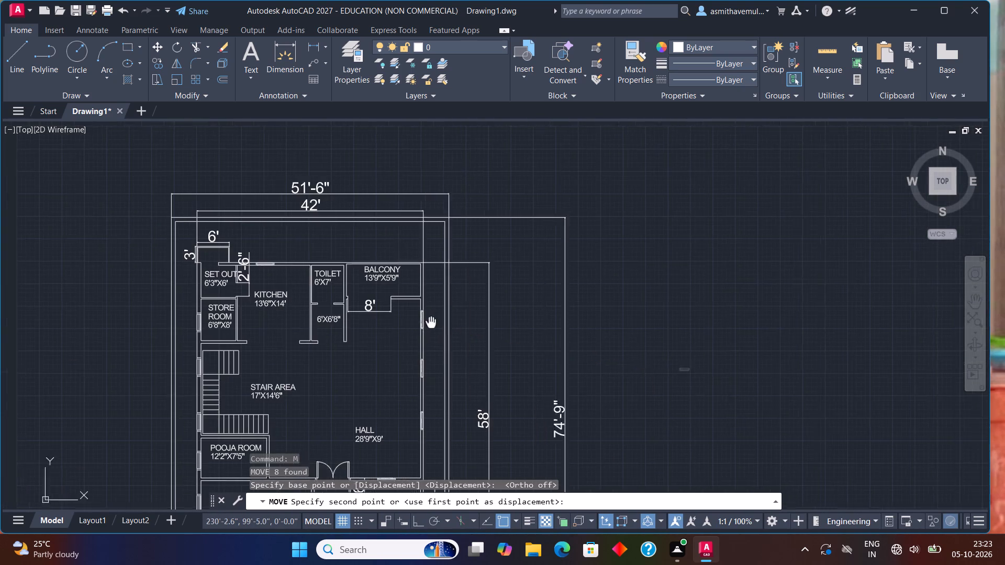
{"action": "middle_click_drag", "start_coordinate": [444, 324], "coordinate": [591, 358]}
{"action": "scroll", "coordinate": [458, 320], "scroll_direction": "up", "scroll_amount": 3}
{"action": "scroll", "coordinate": [532, 263], "scroll_direction": "up", "scroll_amount": 2}
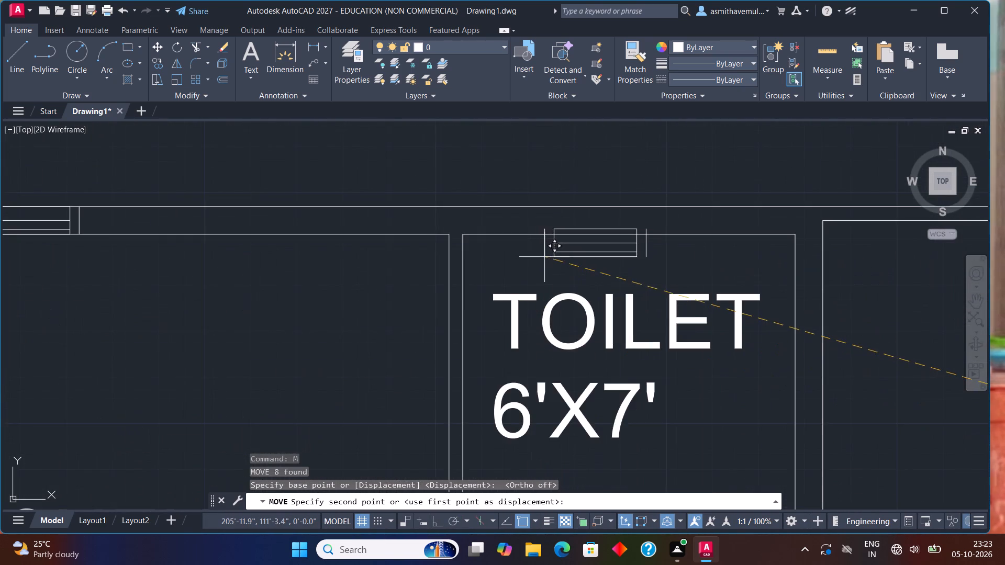
{"action": "scroll", "coordinate": [545, 255], "scroll_direction": "up", "scroll_amount": 1}
{"action": "left_click", "coordinate": [535, 222]}
With Ortho on, draw a 6" wall outline from the lower stair flight's bottom end corner, about 6'-5" across and 5'-9" up, ending at the pooja room's outer corner.
{"action": "scroll", "coordinate": [531, 244], "scroll_direction": "down", "scroll_amount": 1}
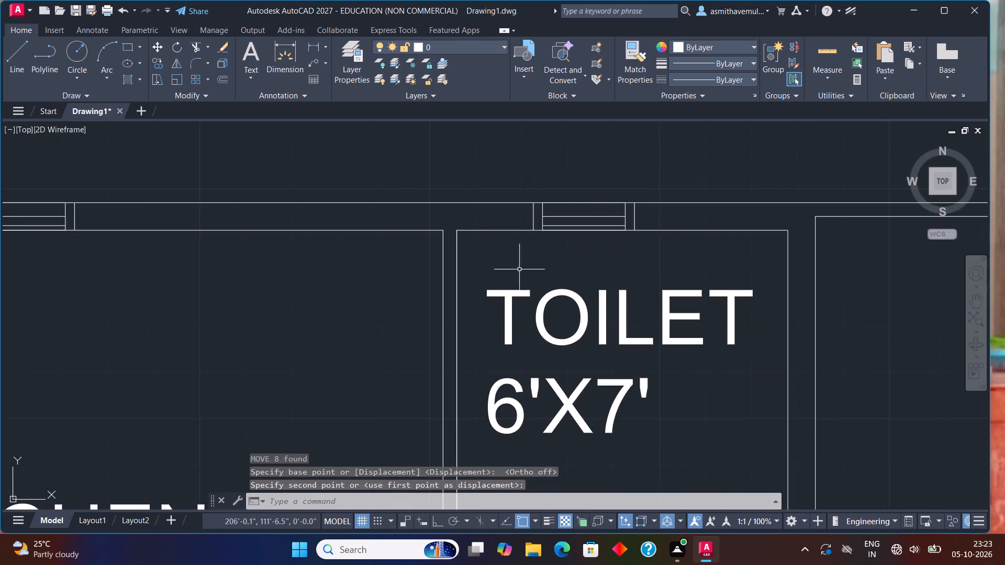
{"action": "scroll", "coordinate": [506, 289], "scroll_direction": "down", "scroll_amount": 2}
{"action": "middle_click_drag", "start_coordinate": [292, 347], "coordinate": [433, 270]}
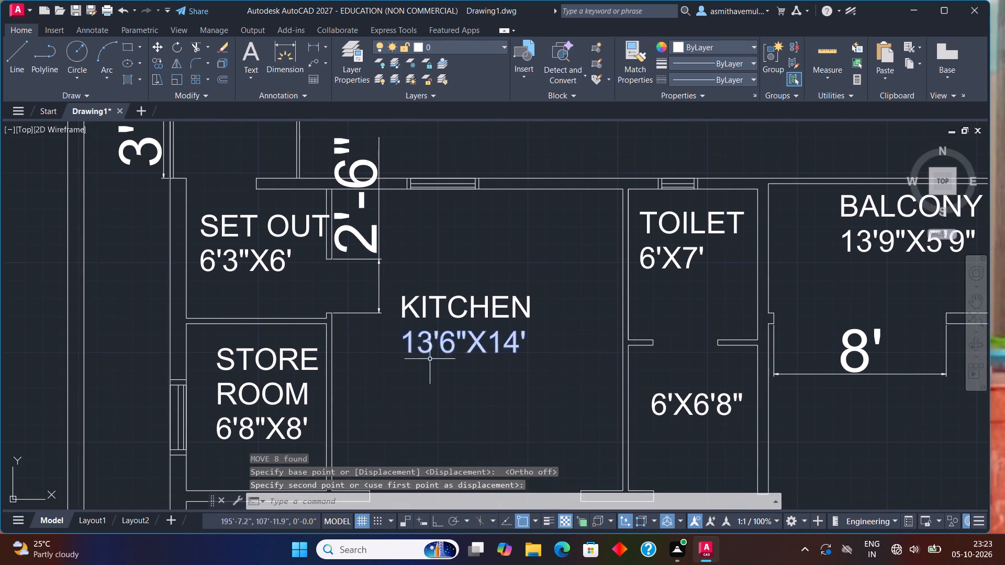
{"action": "middle_click_drag", "start_coordinate": [426, 378], "coordinate": [567, 231]}
{"action": "scroll", "coordinate": [568, 231], "scroll_direction": "down", "scroll_amount": 1}
{"action": "middle_click_drag", "start_coordinate": [554, 345], "coordinate": [584, 210]}
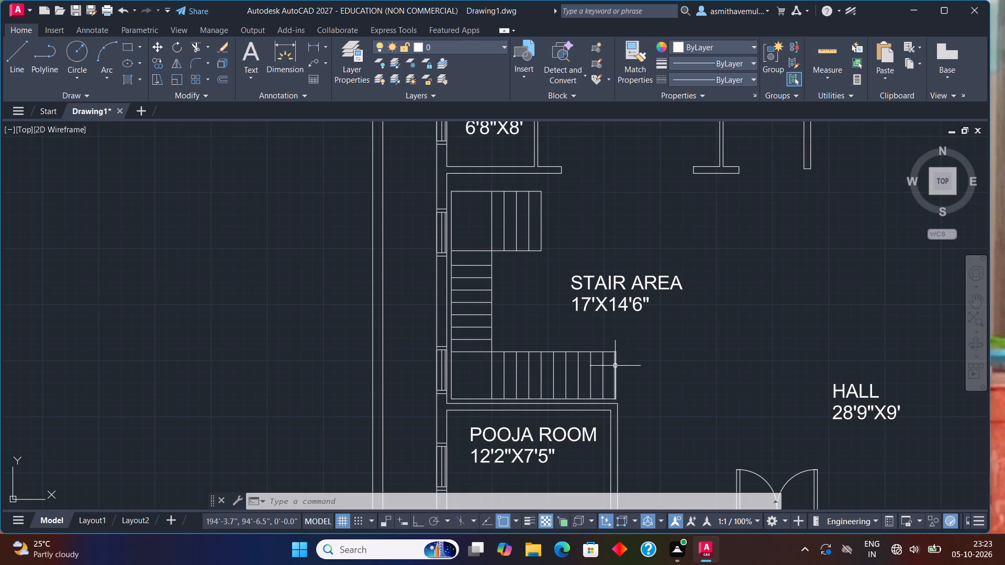
{"action": "middle_click_drag", "start_coordinate": [613, 367], "coordinate": [491, 303]}
{"action": "scroll", "coordinate": [467, 357], "scroll_direction": "up", "scroll_amount": 1}
{"action": "scroll", "coordinate": [511, 336], "scroll_direction": "up", "scroll_amount": 1}
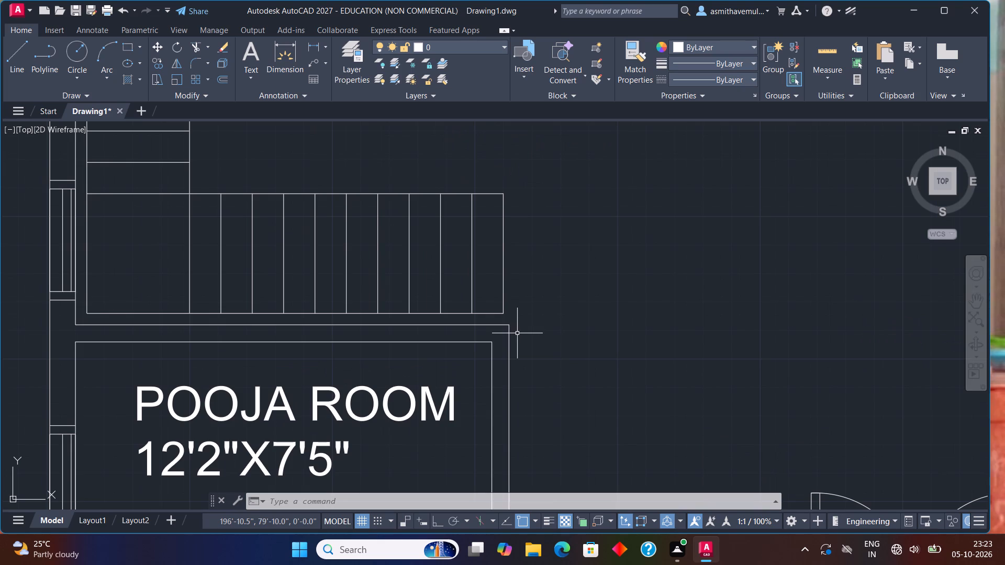
{"action": "key", "text": "l"}
{"action": "key", "text": "Return"}
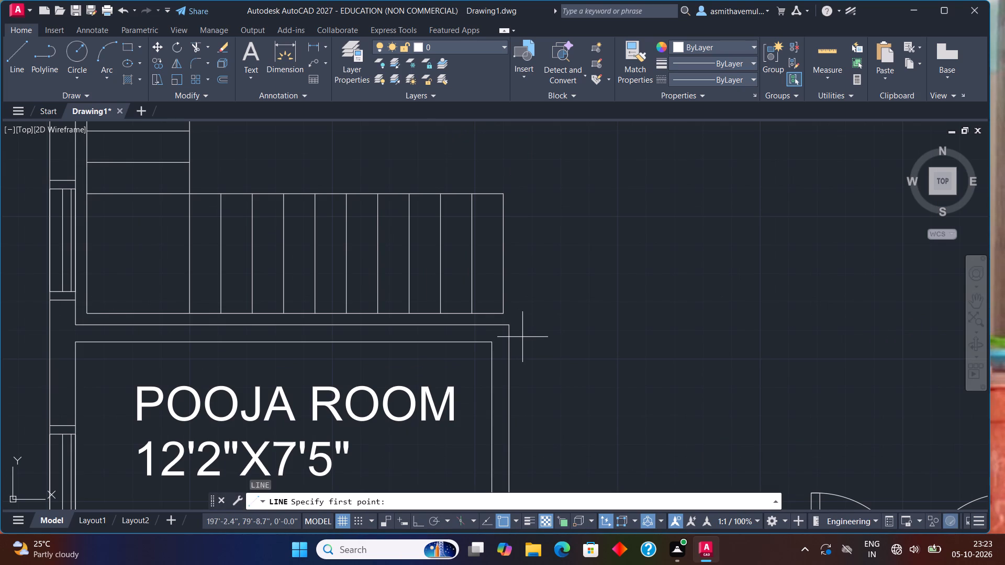
{"action": "left_click", "coordinate": [501, 311]}
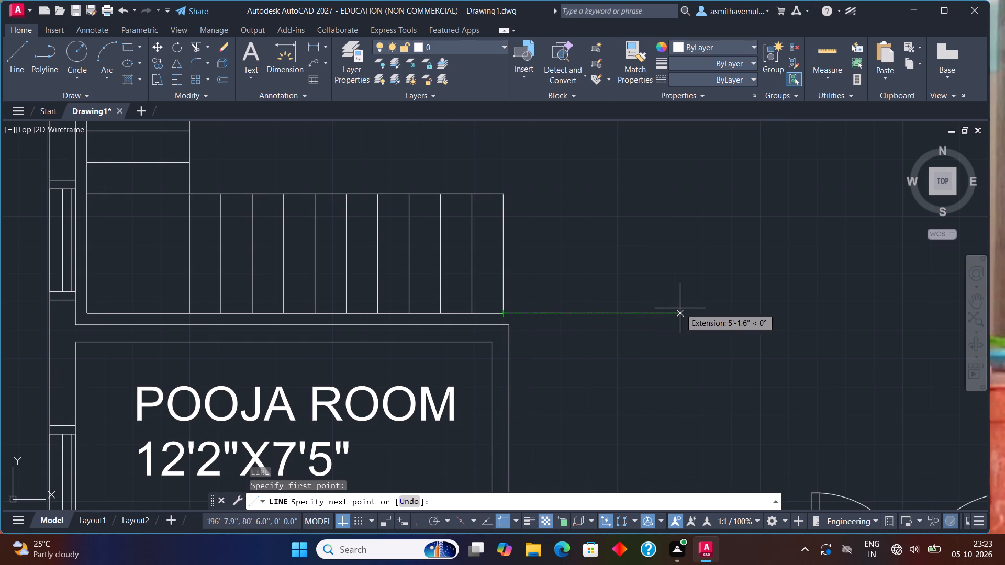
{"action": "middle_click_drag", "start_coordinate": [706, 304], "coordinate": [552, 393]}
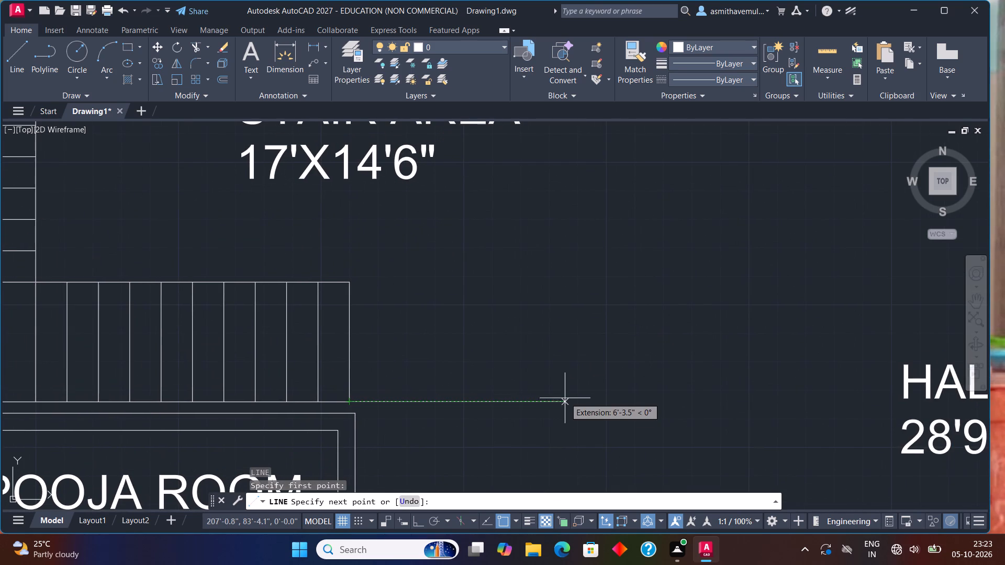
{"action": "key", "text": "F8"}
{"action": "left_click", "coordinate": [570, 405]}
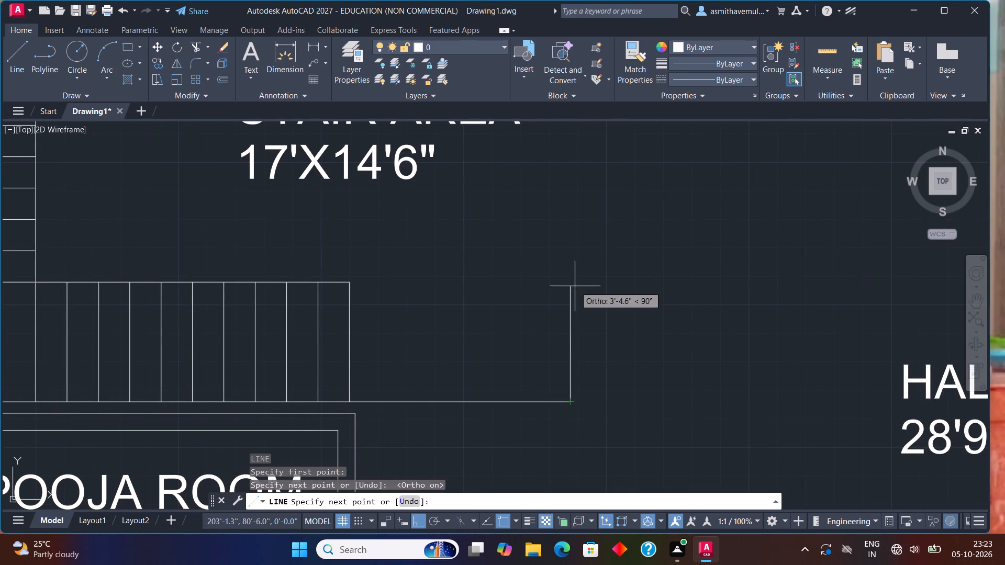
{"action": "left_click", "coordinate": [575, 204]}
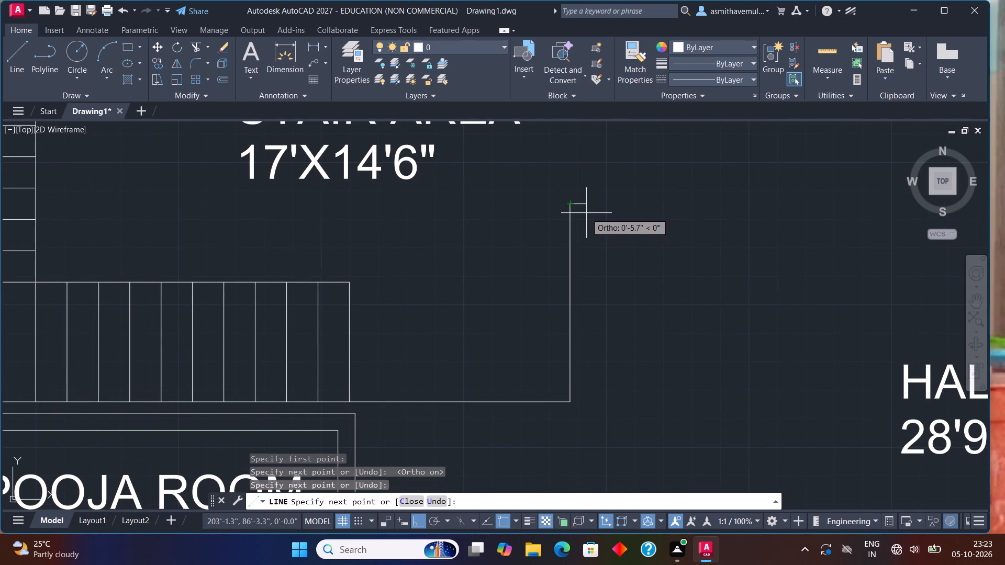
{"action": "left_click", "coordinate": [586, 213]}
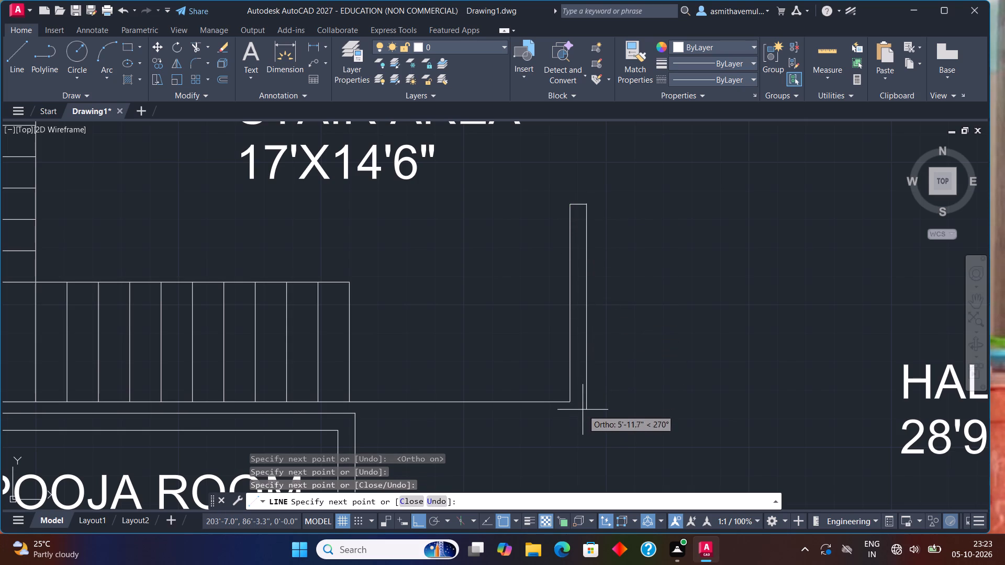
{"action": "left_click", "coordinate": [582, 417]}
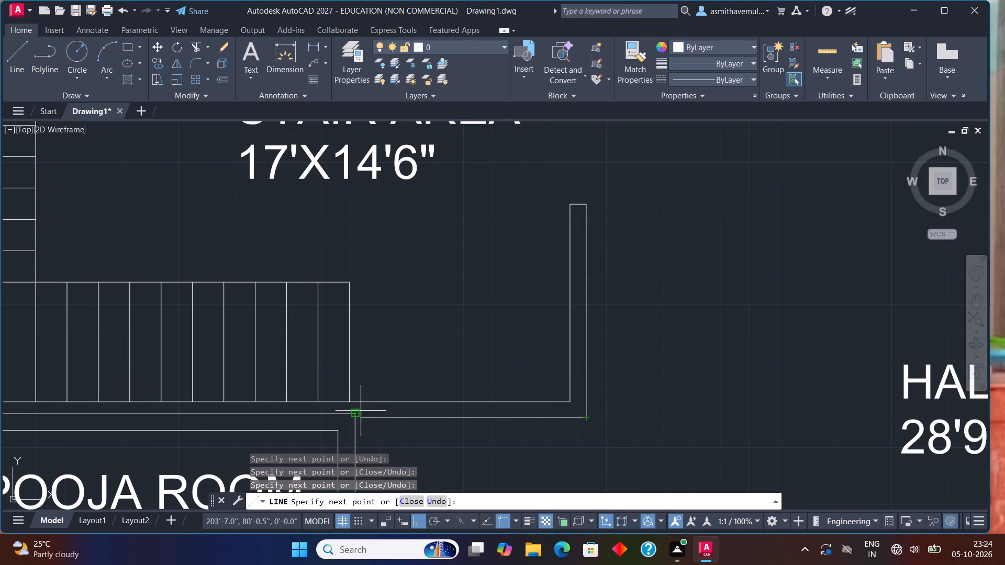
{"action": "middle_click_drag", "start_coordinate": [359, 426], "coordinate": [427, 369]}
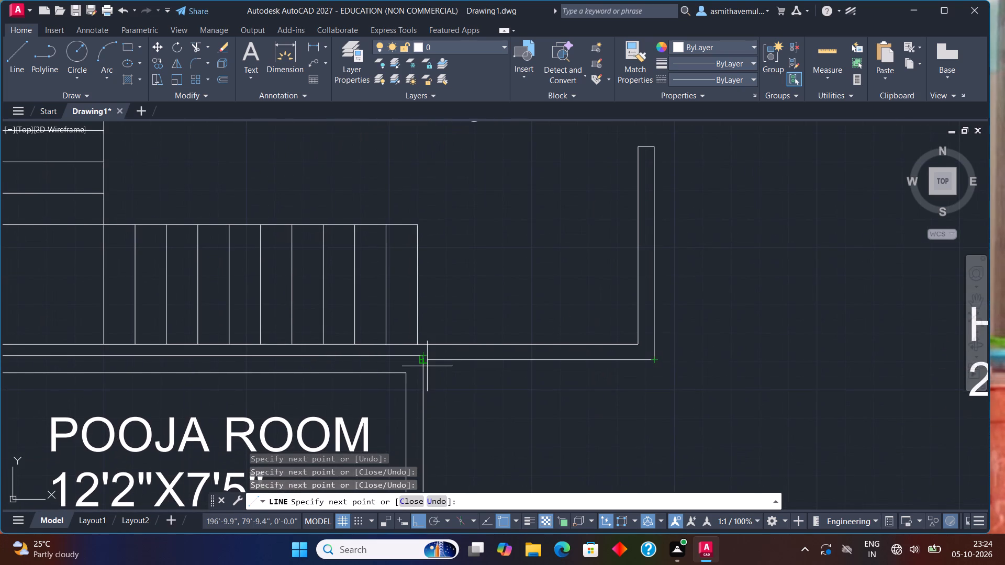
{"action": "scroll", "coordinate": [427, 366], "scroll_direction": "down", "scroll_amount": 1}
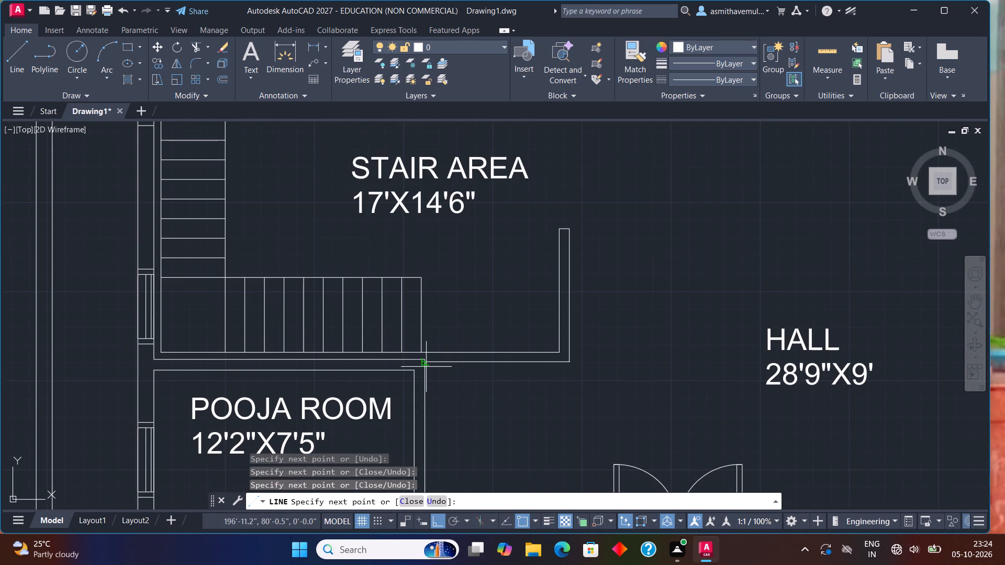
{"action": "left_click", "coordinate": [427, 357]}
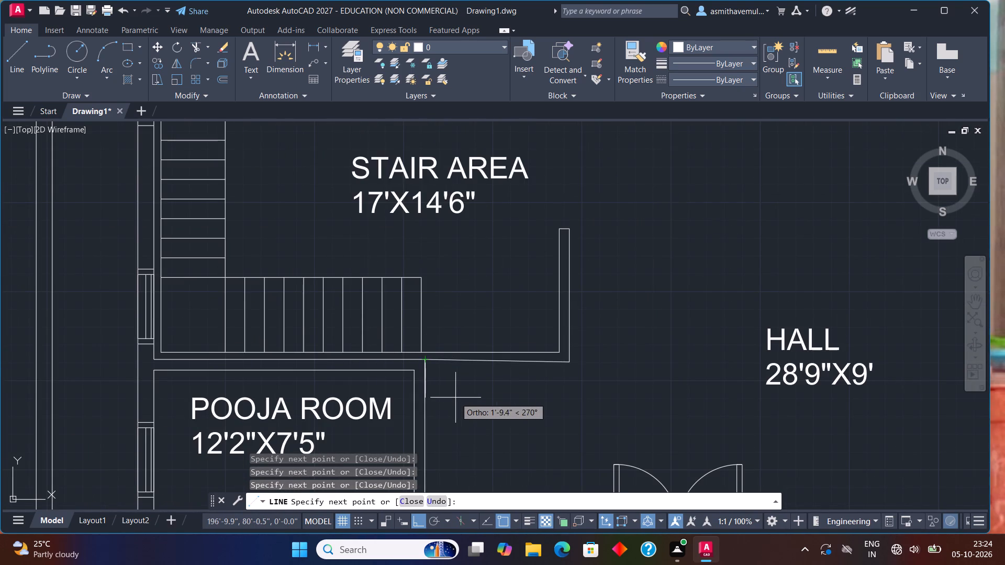
{"action": "key", "text": "Escape"}
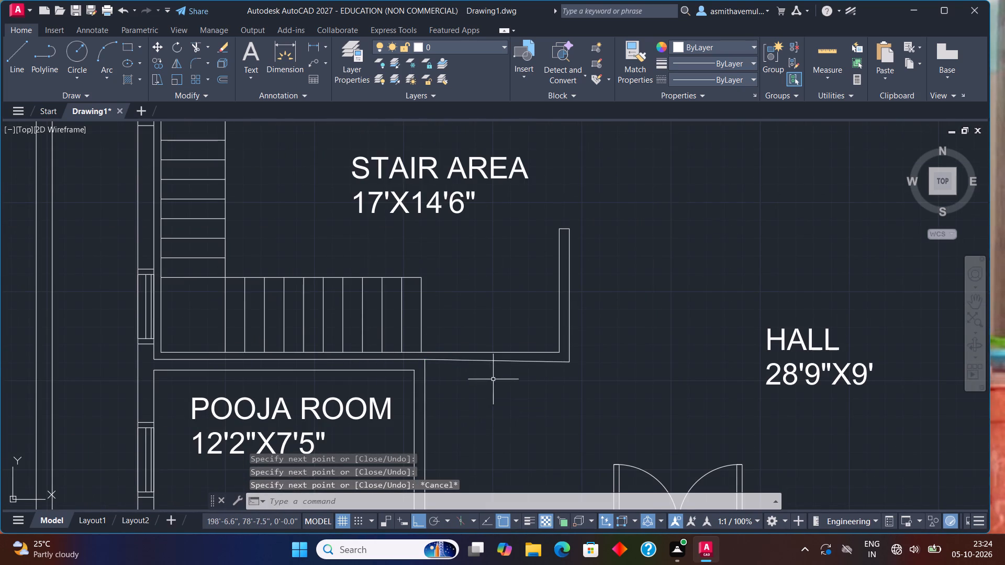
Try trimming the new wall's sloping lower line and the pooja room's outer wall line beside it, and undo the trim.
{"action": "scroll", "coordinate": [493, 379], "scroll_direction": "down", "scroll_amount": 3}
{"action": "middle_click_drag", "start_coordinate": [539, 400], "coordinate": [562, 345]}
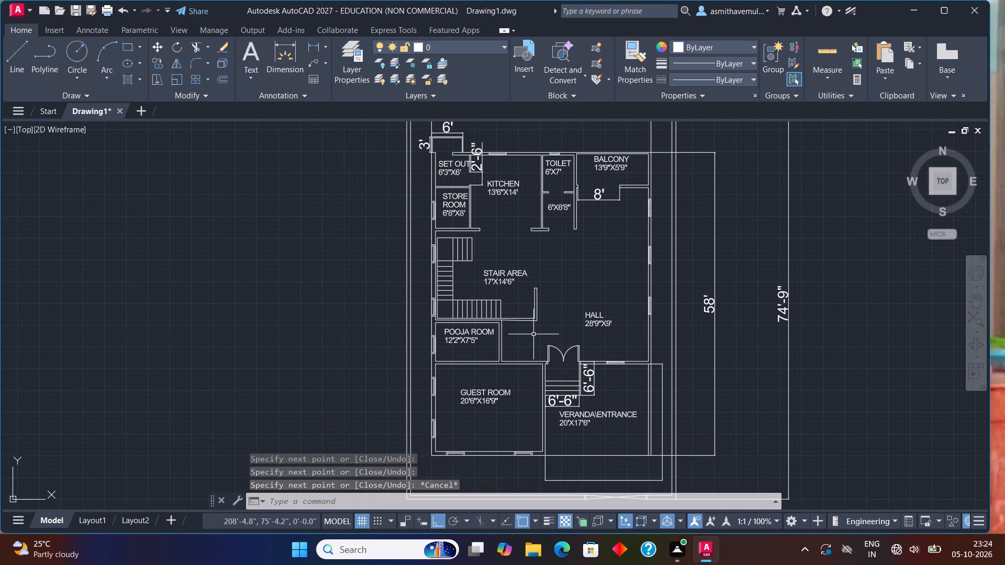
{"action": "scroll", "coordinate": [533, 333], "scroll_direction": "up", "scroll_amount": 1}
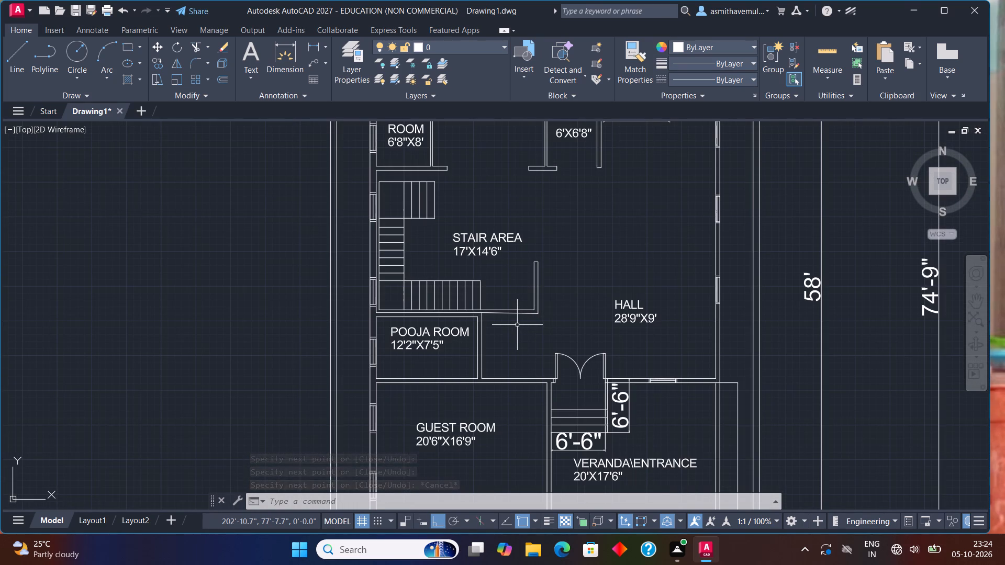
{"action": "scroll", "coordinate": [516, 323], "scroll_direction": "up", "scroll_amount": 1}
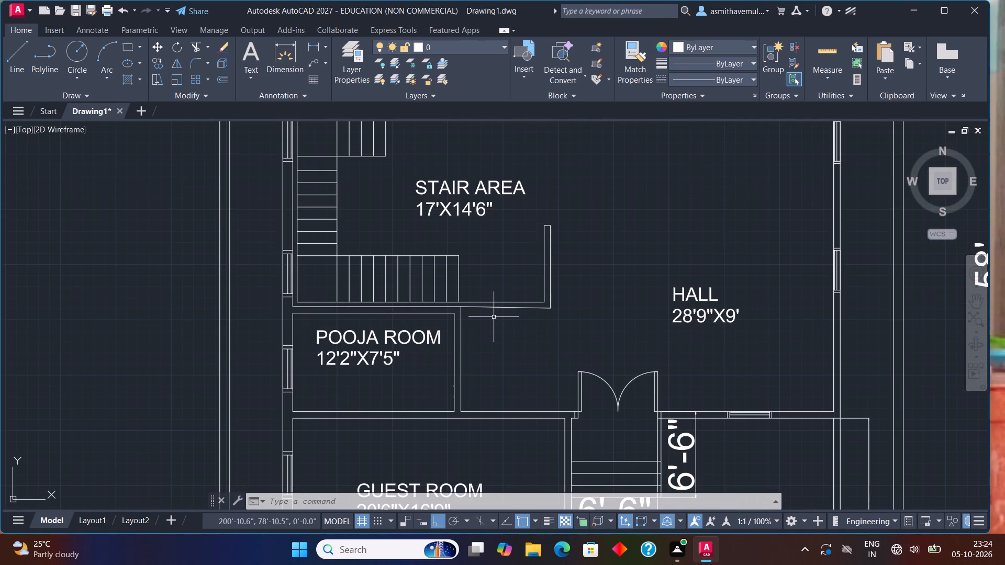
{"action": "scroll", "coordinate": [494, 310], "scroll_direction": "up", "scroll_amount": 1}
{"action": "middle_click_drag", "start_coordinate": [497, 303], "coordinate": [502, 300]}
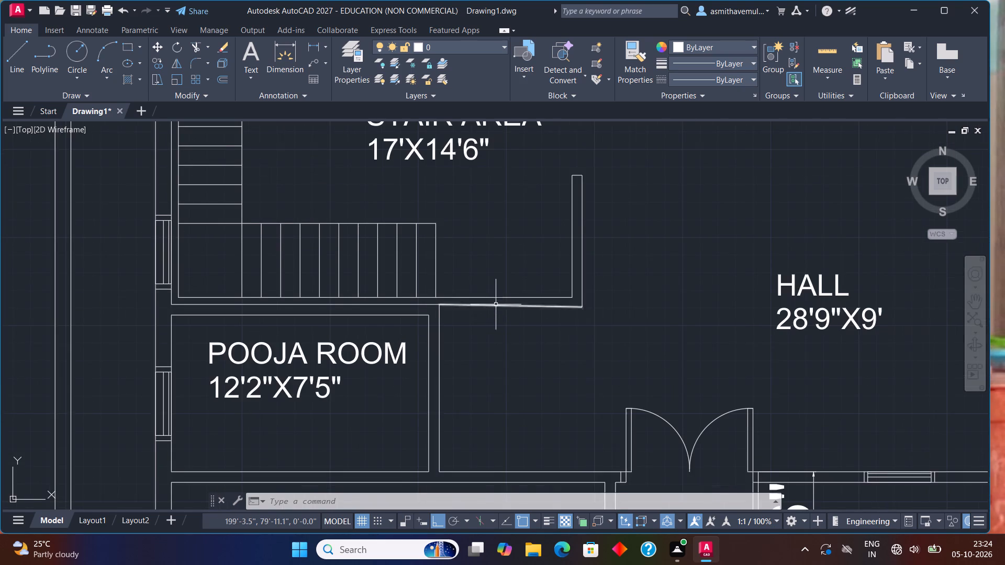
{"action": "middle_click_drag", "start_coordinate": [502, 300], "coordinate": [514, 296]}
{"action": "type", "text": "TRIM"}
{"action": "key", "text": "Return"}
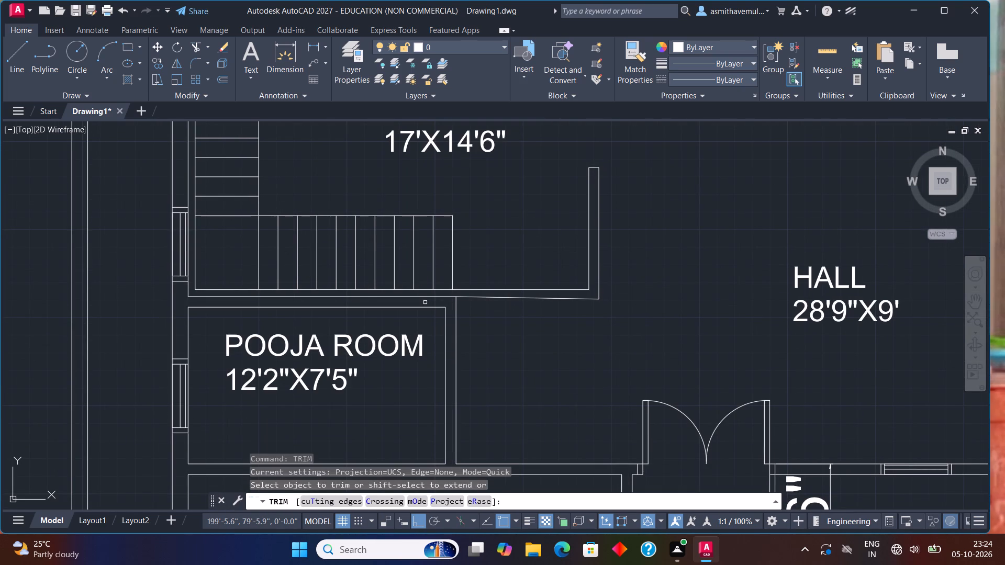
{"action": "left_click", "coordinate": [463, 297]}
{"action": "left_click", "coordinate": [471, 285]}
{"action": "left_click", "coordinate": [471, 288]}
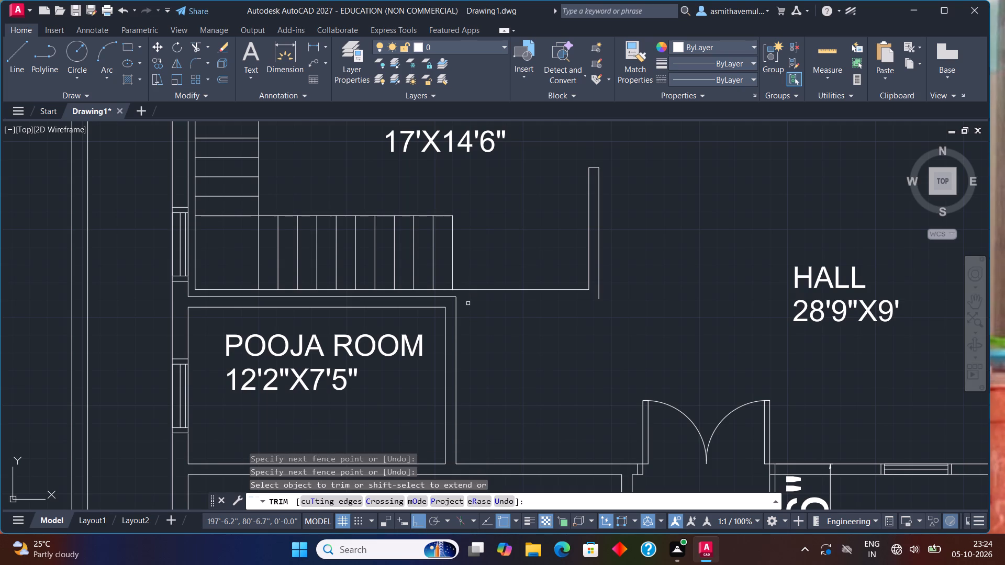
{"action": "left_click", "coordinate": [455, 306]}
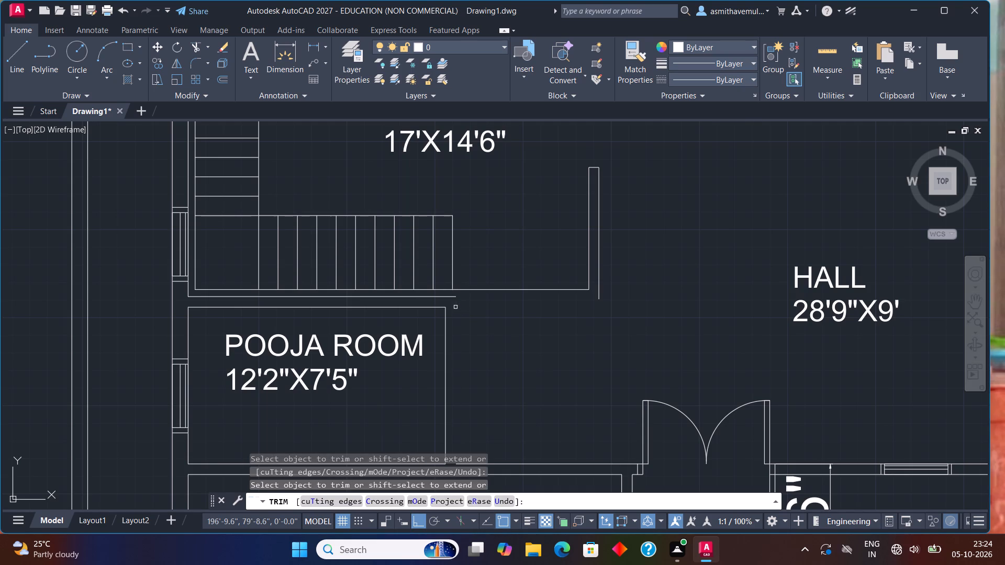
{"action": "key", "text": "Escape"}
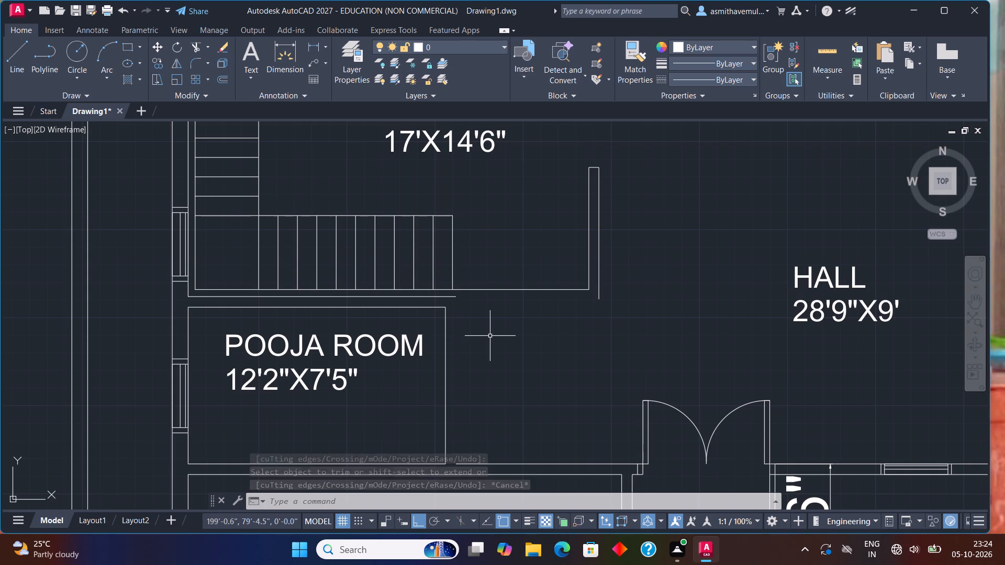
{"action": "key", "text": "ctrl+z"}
Draw a short line across the pooja room's hall-side wall, about 6" long, just below the room's upper inner corner.
{"action": "key", "text": "l"}
{"action": "key", "text": "Return"}
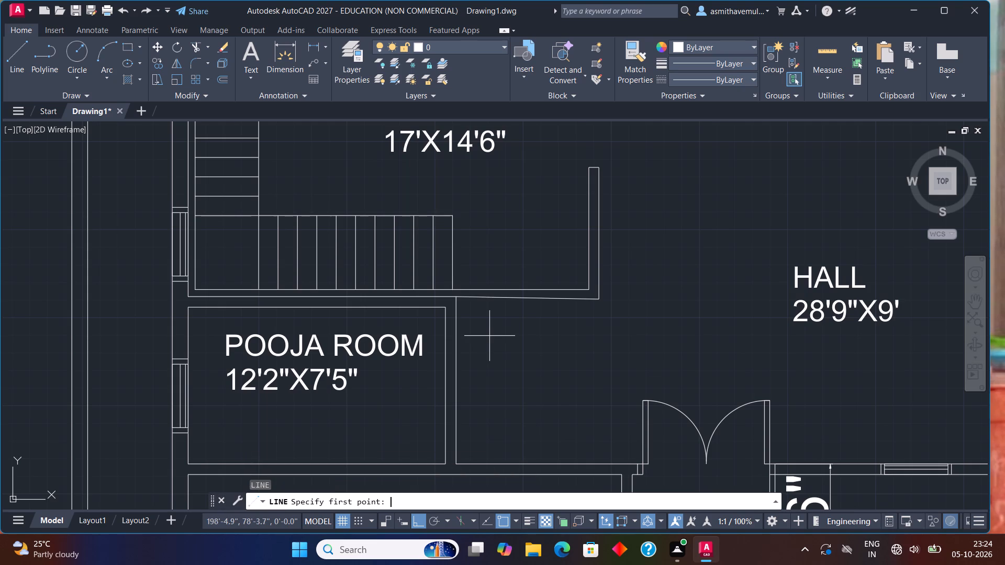
{"action": "scroll", "coordinate": [481, 329], "scroll_direction": "up", "scroll_amount": 1}
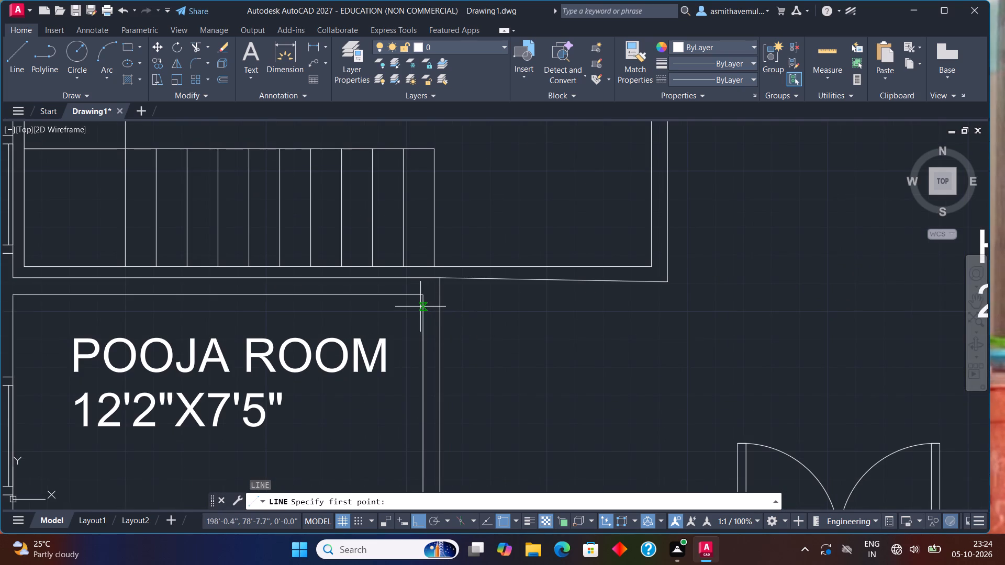
{"action": "scroll", "coordinate": [425, 308], "scroll_direction": "up", "scroll_amount": 1}
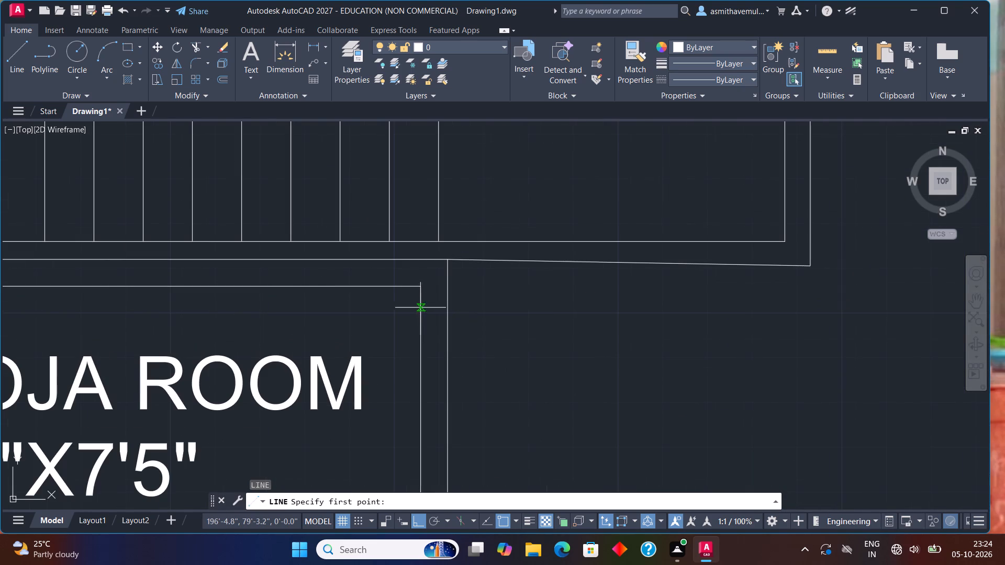
{"action": "left_click", "coordinate": [420, 309]}
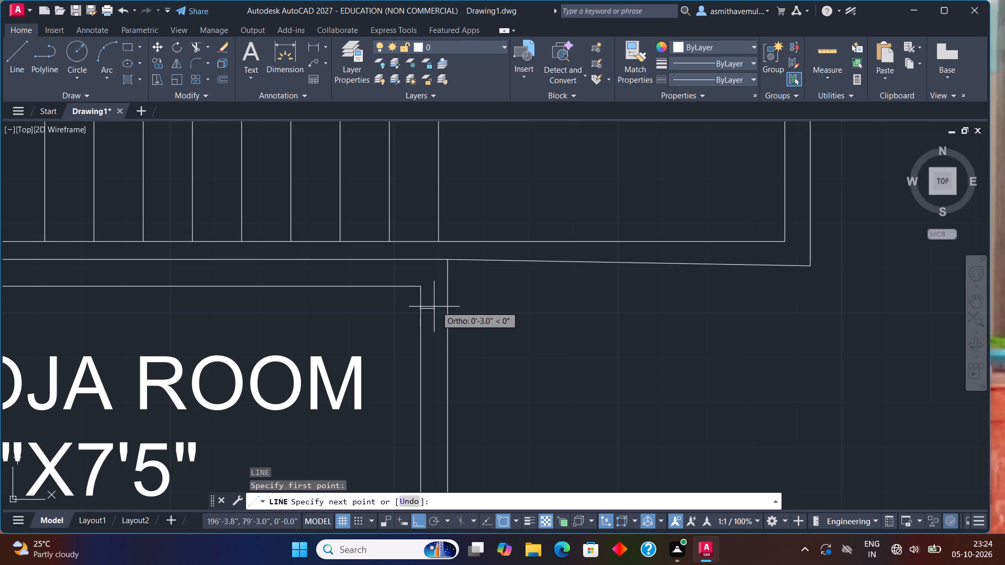
{"action": "left_click", "coordinate": [446, 306]}
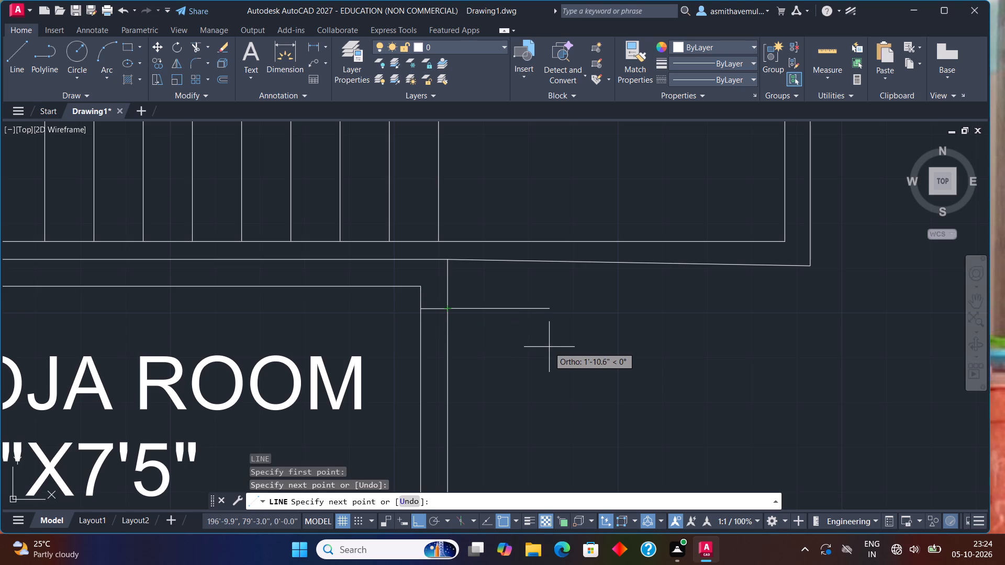
{"action": "key", "text": "Escape"}
Draw a second short line across the same pooja room wall, about 1'-9" below the first one.
{"action": "key", "text": "space"}
{"action": "scroll", "coordinate": [550, 364], "scroll_direction": "down", "scroll_amount": 2}
{"action": "middle_click_drag", "start_coordinate": [539, 379], "coordinate": [552, 312]}
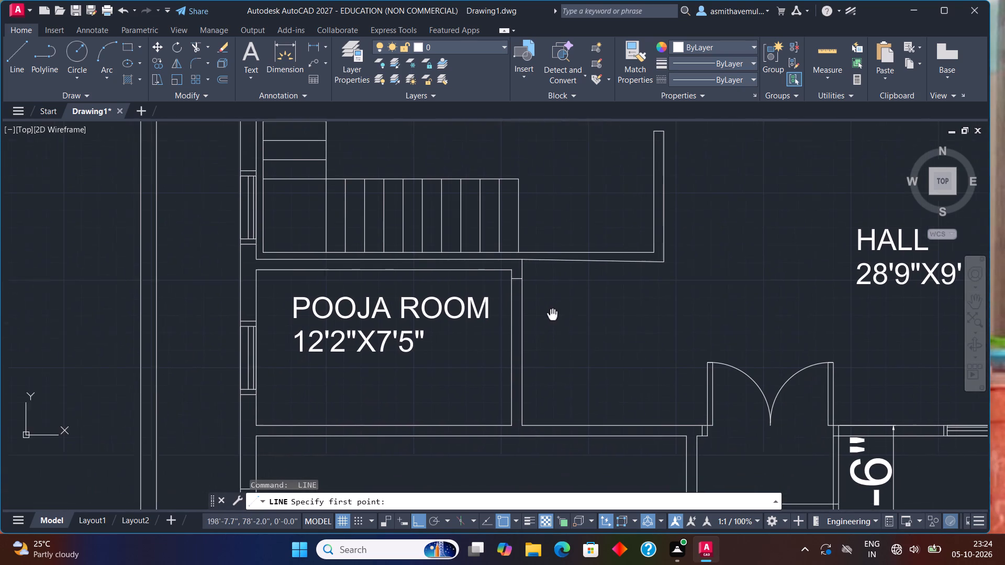
{"action": "middle_click_drag", "start_coordinate": [552, 312], "coordinate": [554, 305]}
{"action": "scroll", "coordinate": [551, 329], "scroll_direction": "up", "scroll_amount": 1}
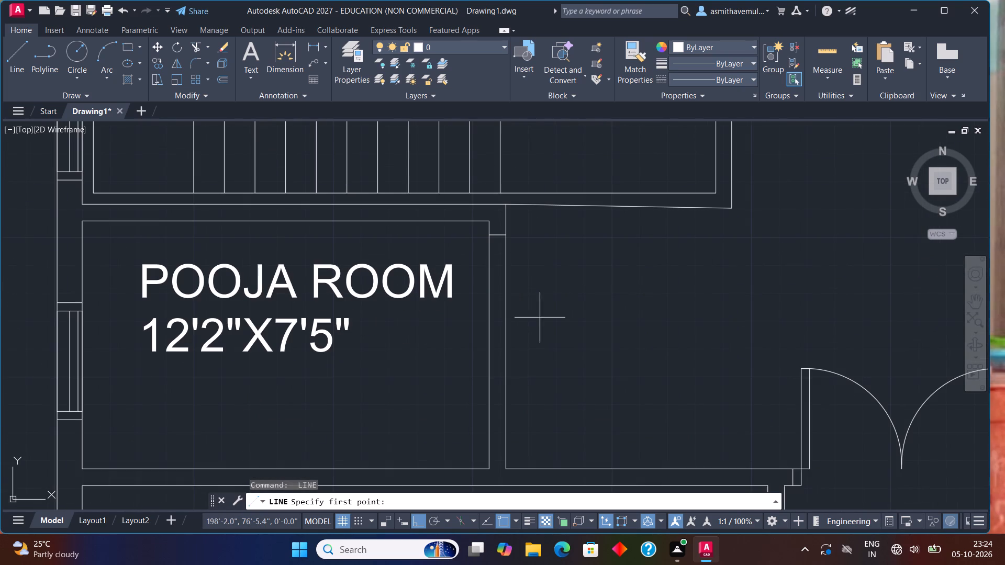
{"action": "left_click", "coordinate": [489, 293]}
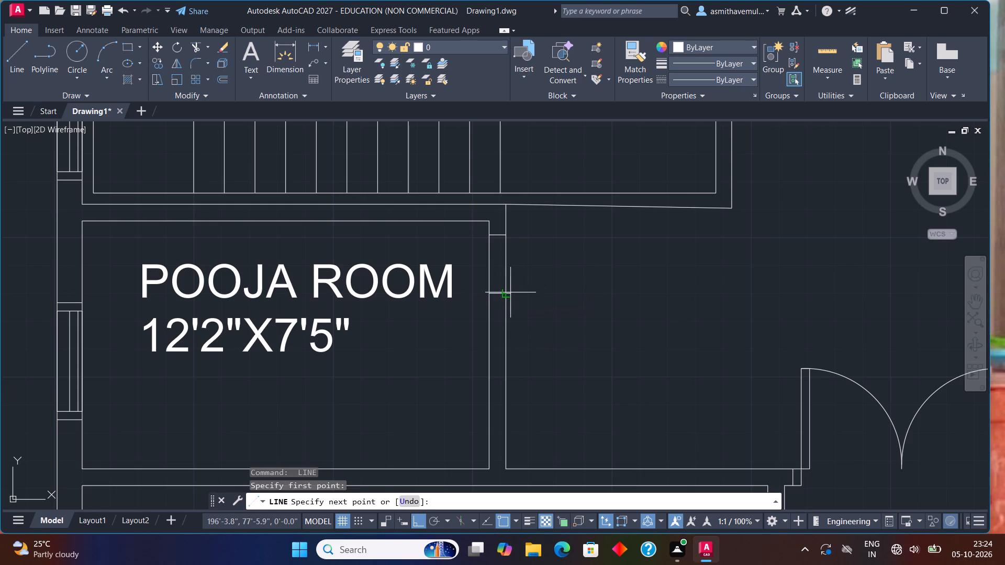
{"action": "left_click", "coordinate": [504, 295]}
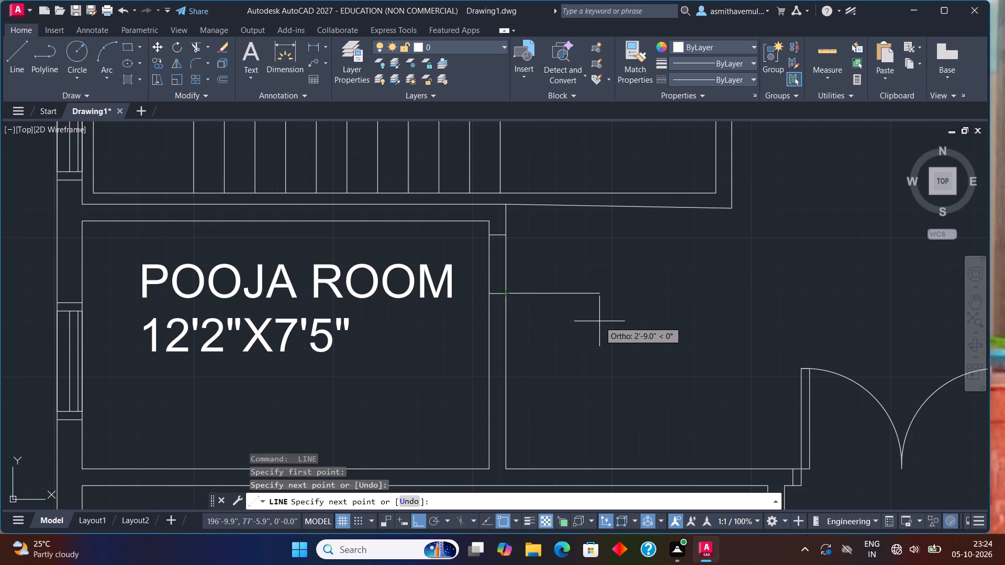
{"action": "key", "text": "Escape"}
Trim both wall lines between the two short cross lines to open a doorway into the pooja room.
{"action": "type", "text": "TRIM"}
{"action": "key", "text": "Return"}
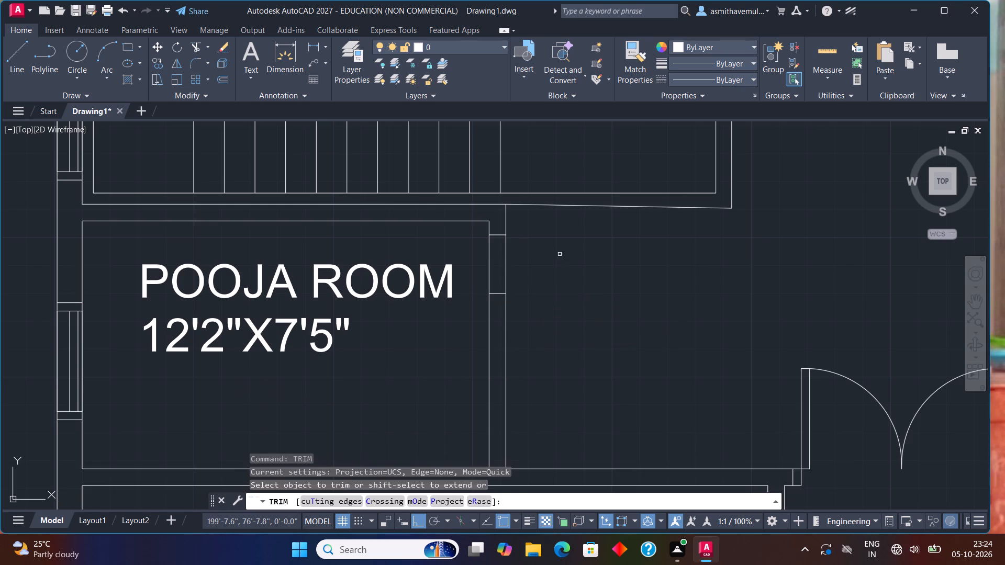
{"action": "left_click_drag", "start_coordinate": [539, 258], "coordinate": [468, 266]}
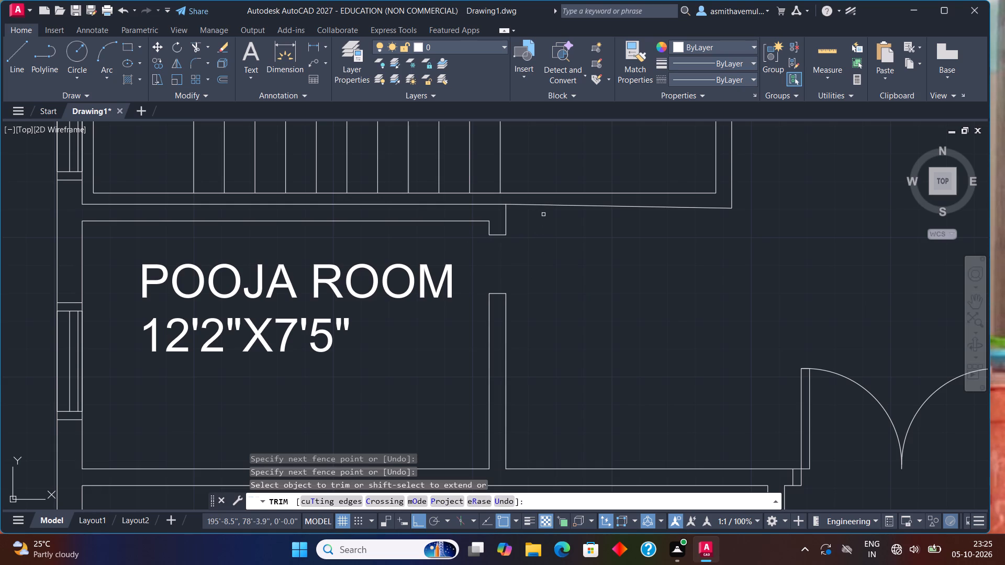
Trim away the new wall's sloping lower line and the pooja room wall's short outer stub above the doorway.
{"action": "left_click", "coordinate": [546, 207]}
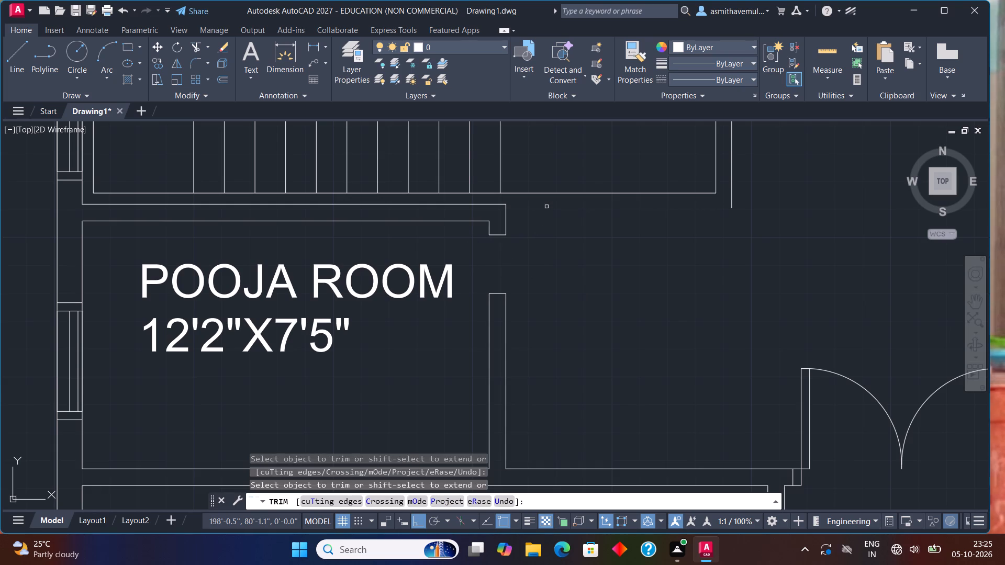
{"action": "left_click", "coordinate": [505, 213]}
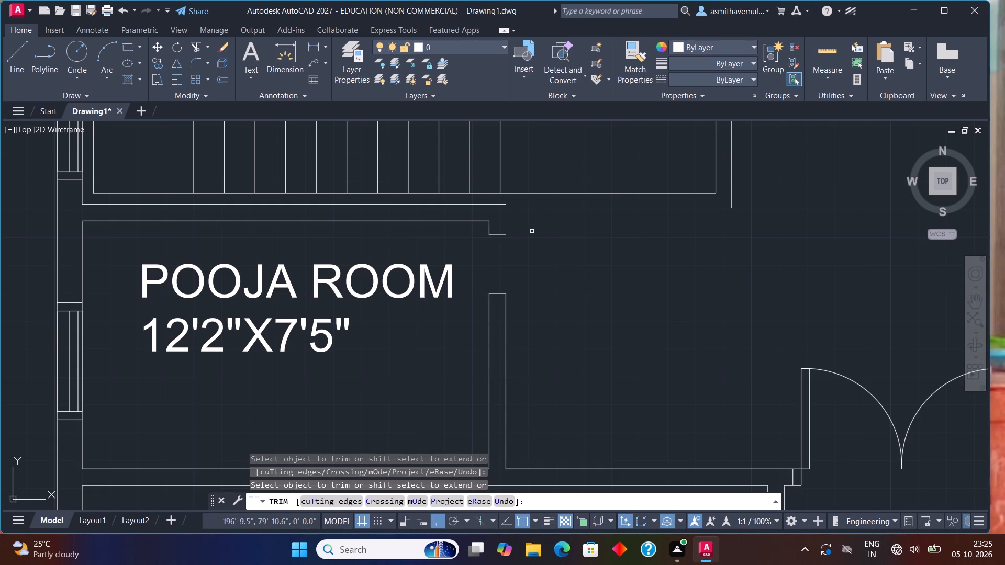
{"action": "key", "text": "Escape"}
Draw a line about 6'-10" long from the pooja doorway's upper edge across the hall, then connect it up to the new wall's outer line.
{"action": "key", "text": "l"}
{"action": "key", "text": "Return"}
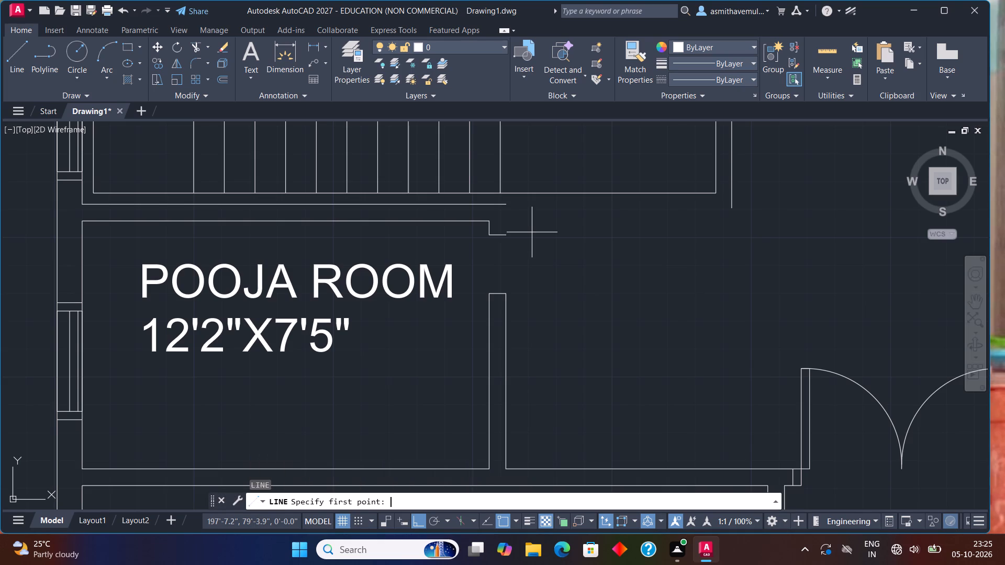
{"action": "left_click_drag", "start_coordinate": [509, 233], "coordinate": [521, 235]}
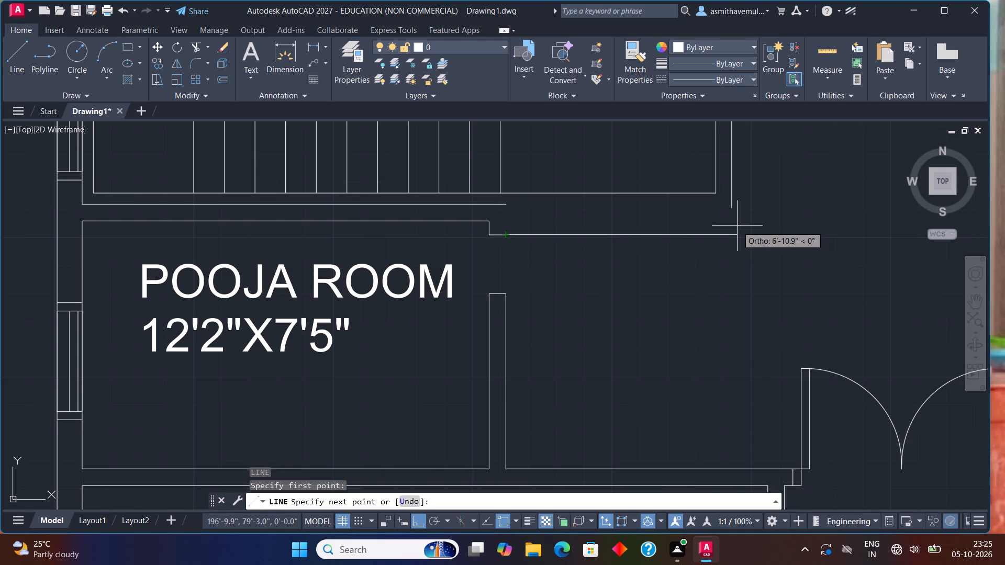
{"action": "left_click", "coordinate": [735, 228]}
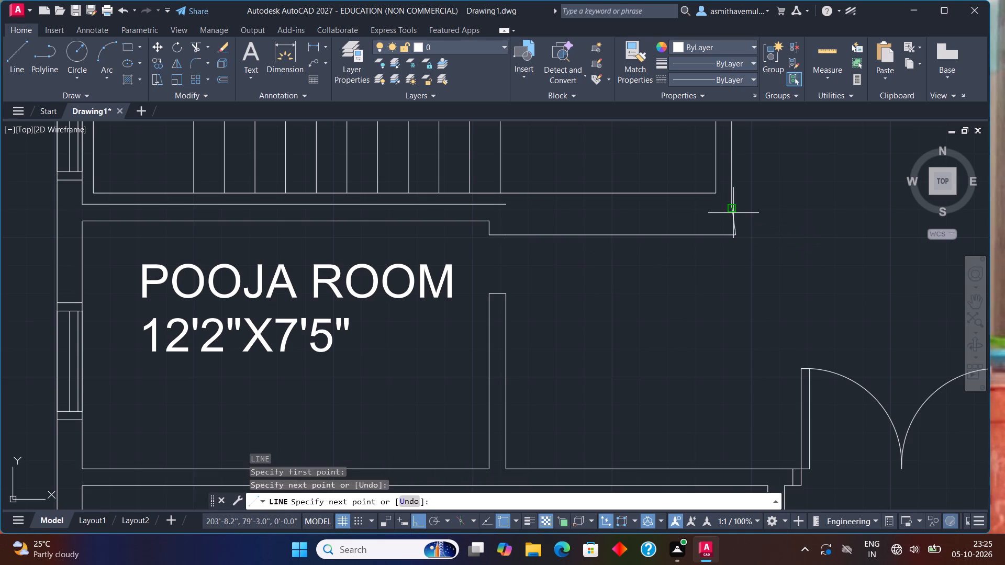
{"action": "left_click", "coordinate": [734, 211]}
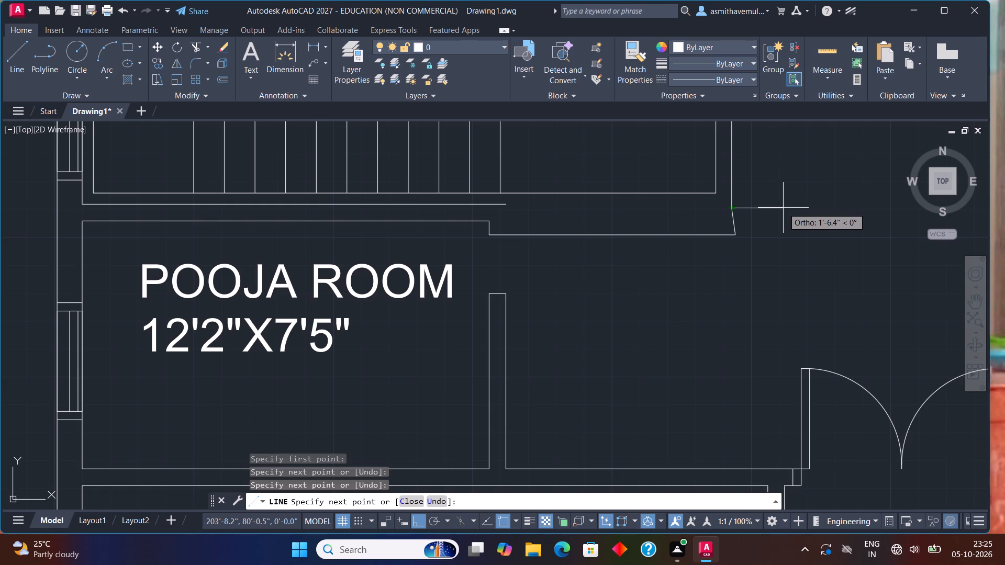
{"action": "key", "text": "Escape"}
Erase the new wall's outer vertical line and the short slanted line joining it to the lower wall line.
{"action": "middle_click_drag", "start_coordinate": [785, 215], "coordinate": [752, 305]}
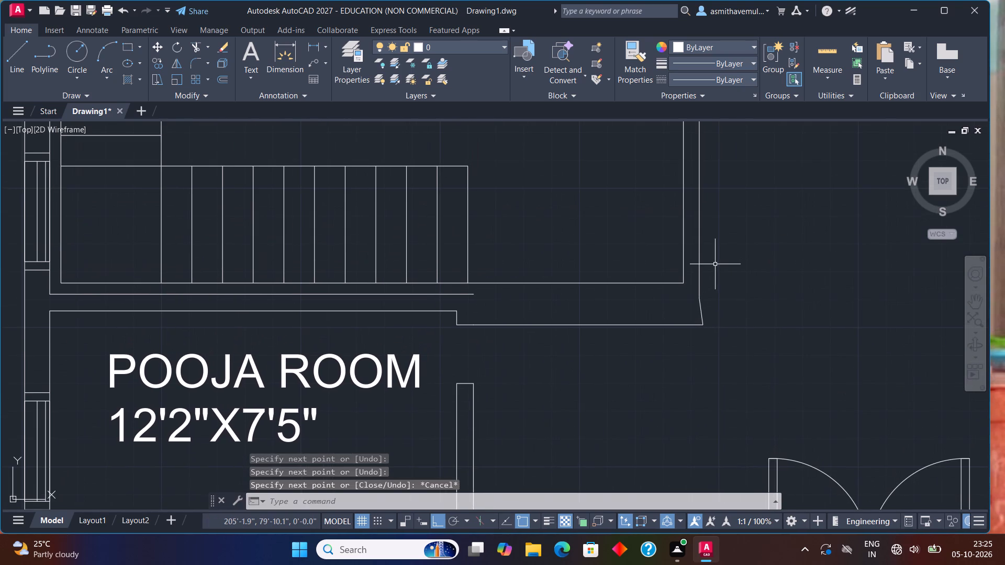
{"action": "left_click", "coordinate": [700, 253]}
{"action": "key", "text": "Delete"}
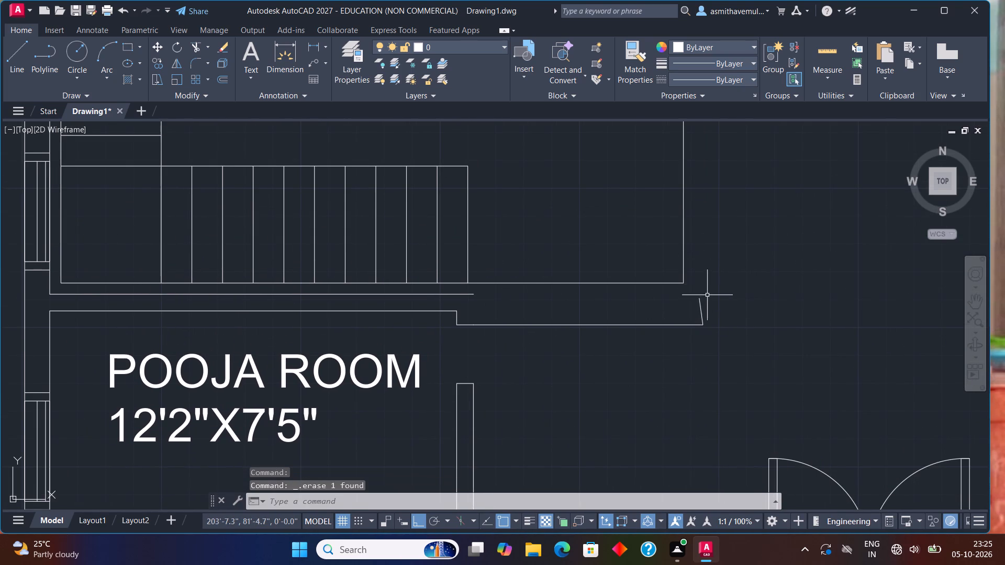
{"action": "left_click", "coordinate": [701, 303]}
{"action": "key", "text": "Delete"}
Redraw the new wall's outer face as a straight vertical line about 7' long from the lower line's end to the wall's top level.
{"action": "key", "text": "l"}
{"action": "key", "text": "Return"}
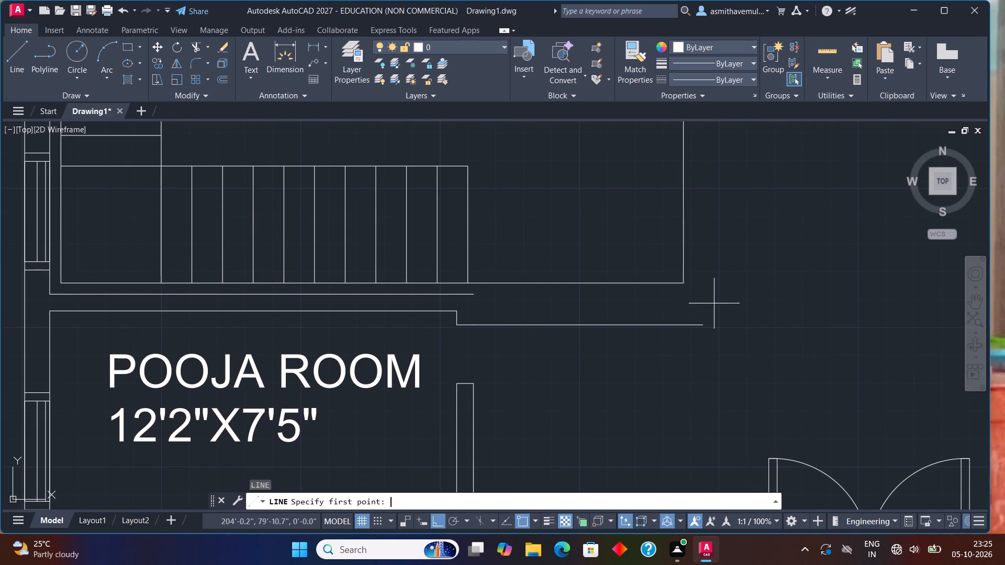
{"action": "left_click_drag", "start_coordinate": [706, 325], "coordinate": [705, 311]}
{"action": "middle_click_drag", "start_coordinate": [716, 229], "coordinate": [695, 353]}
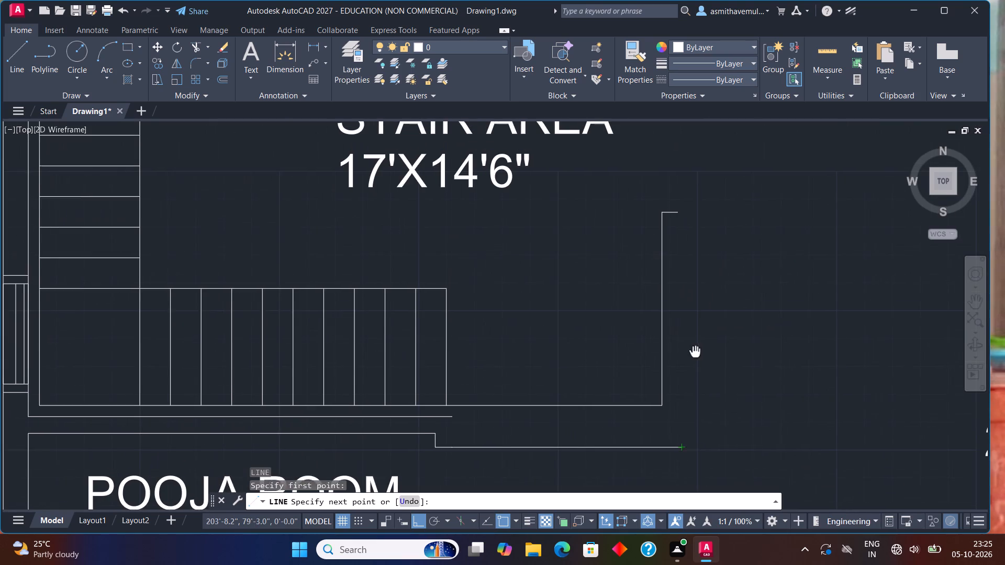
{"action": "middle_click_drag", "start_coordinate": [695, 353], "coordinate": [695, 354]}
{"action": "left_click", "coordinate": [683, 214]}
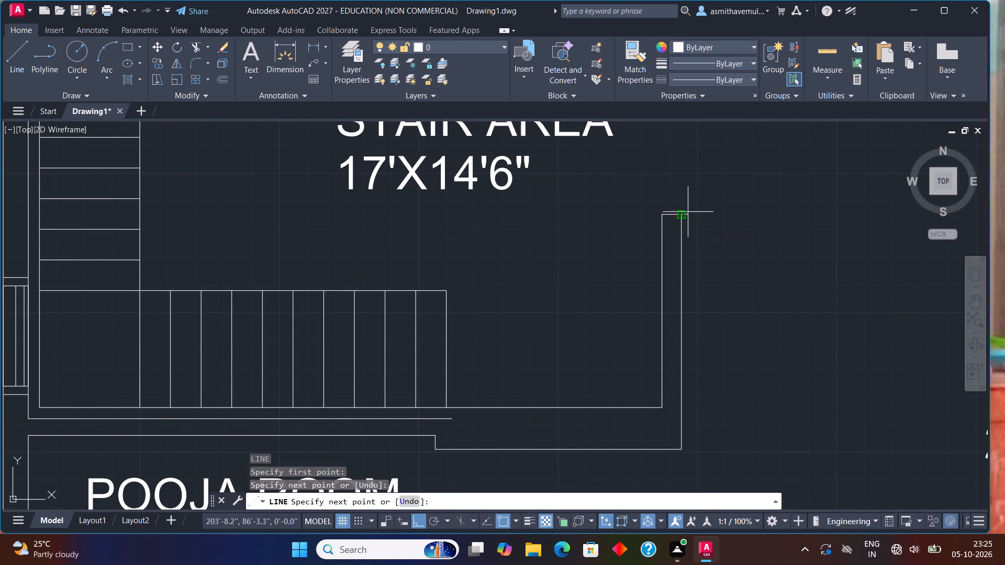
{"action": "key", "text": "Escape"}
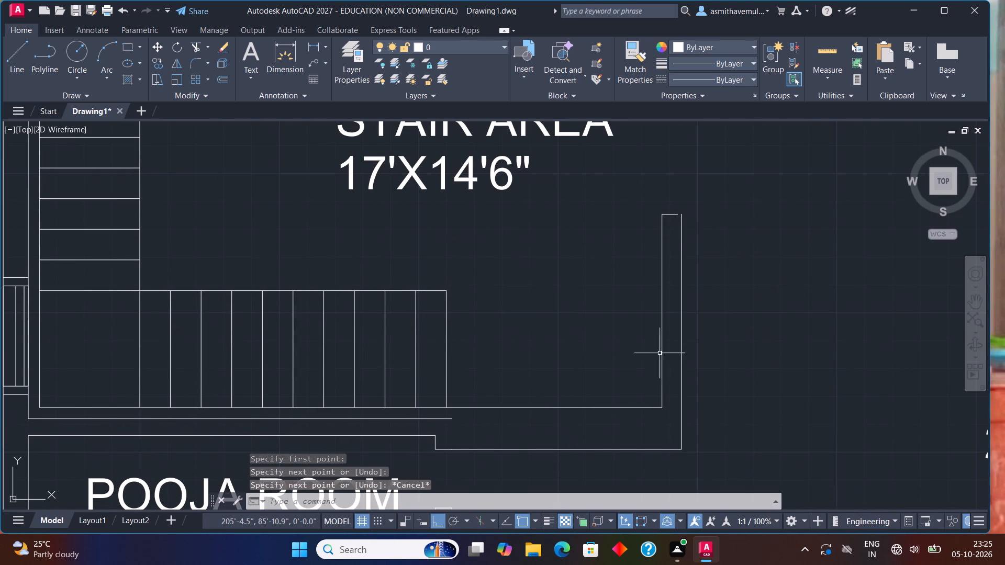
Erase the inner horizontal and inner vertical lines of the new wall beside the stairs.
{"action": "left_click", "coordinate": [596, 408]}
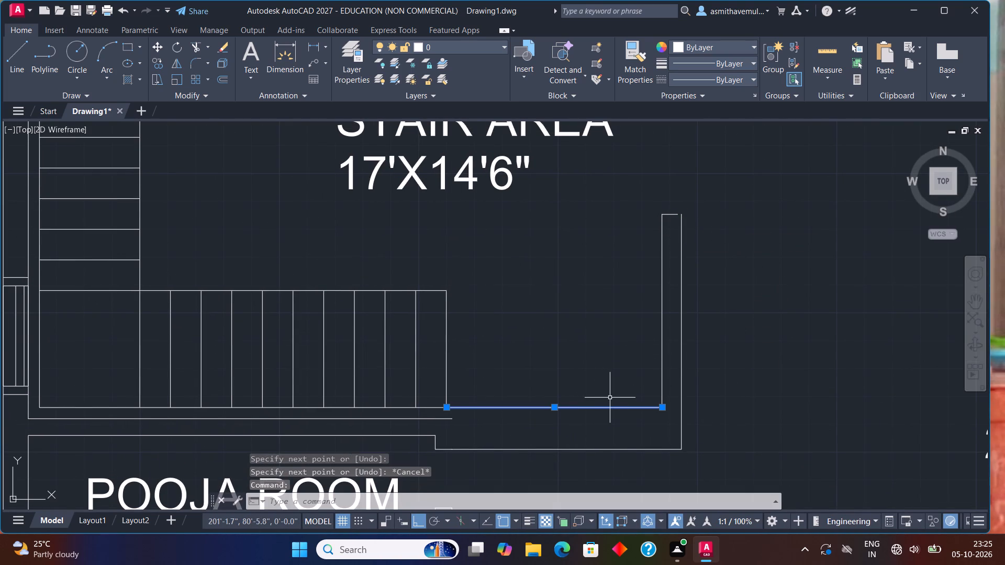
{"action": "key", "text": "Delete"}
{"action": "left_click", "coordinate": [663, 337]}
{"action": "key", "text": "Delete"}
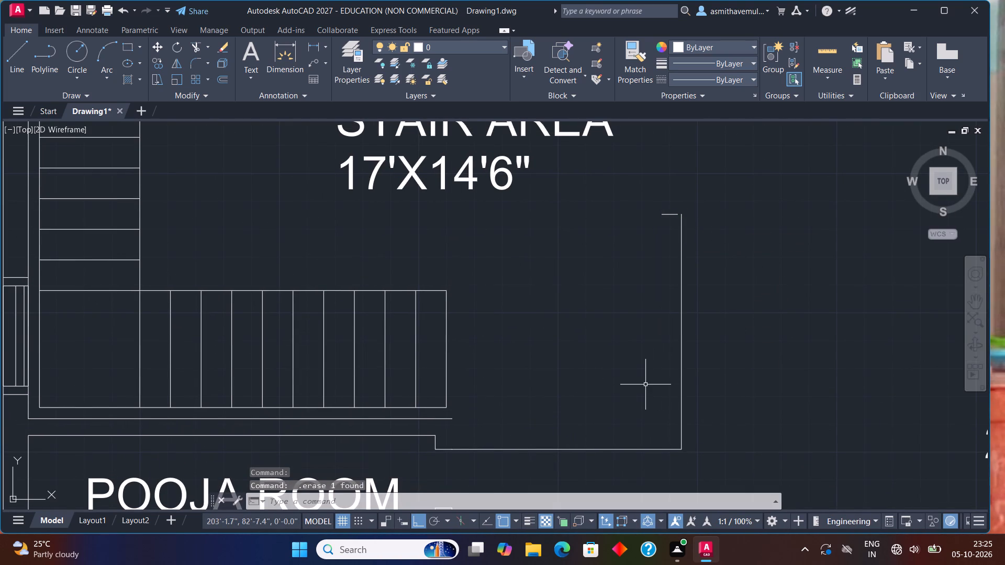
Redraw the wall's inner face by extending the lower stair wall line about 6'-5" with a new line and running it up to the end cap.
{"action": "key", "text": "l"}
{"action": "key", "text": "Return"}
{"action": "left_click_drag", "start_coordinate": [456, 418], "coordinate": [463, 420]}
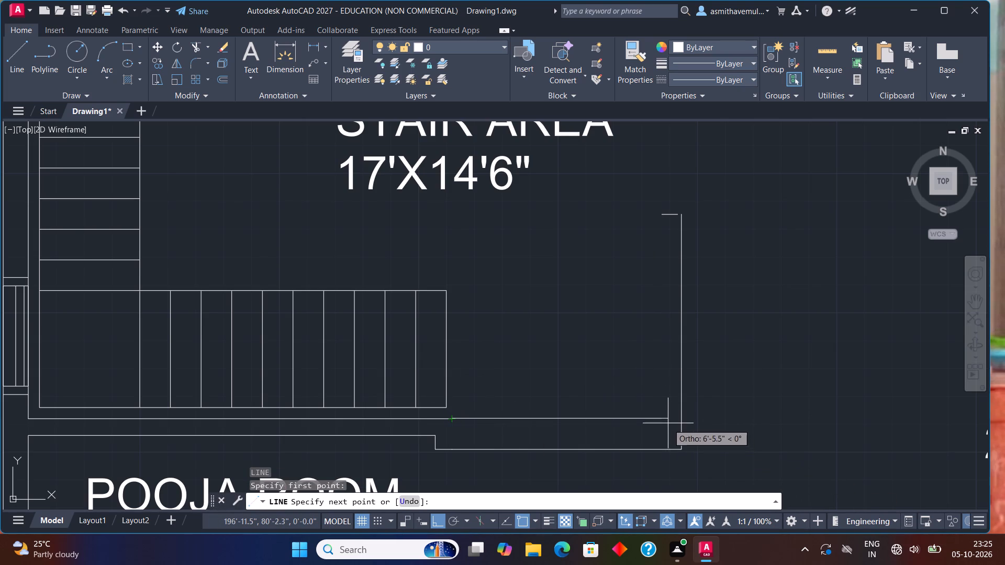
{"action": "left_click", "coordinate": [667, 422]}
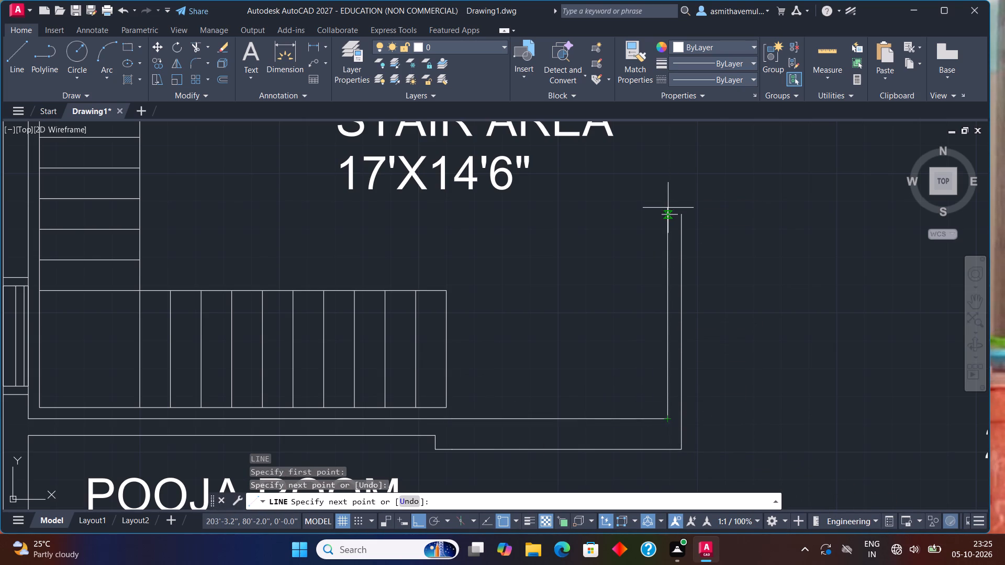
{"action": "left_click", "coordinate": [667, 211]}
{"action": "key", "text": "Escape"}
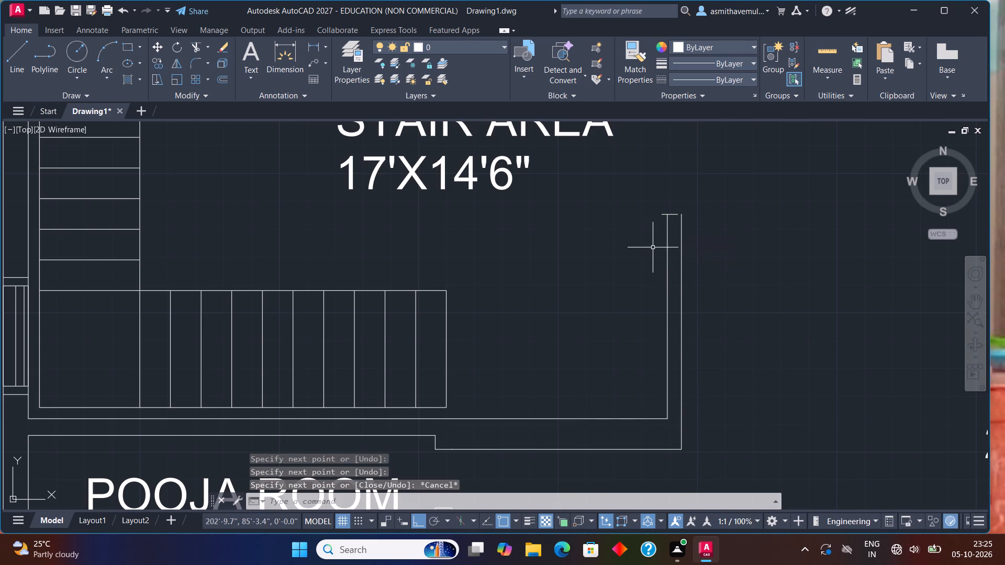
Trim the part of the end cap line that overhangs the new wall's inner face.
{"action": "key", "text": "t"}
{"action": "key", "text": "r"}
{"action": "key", "text": "i"}
{"action": "key", "text": "m"}
{"action": "key", "text": "Return"}
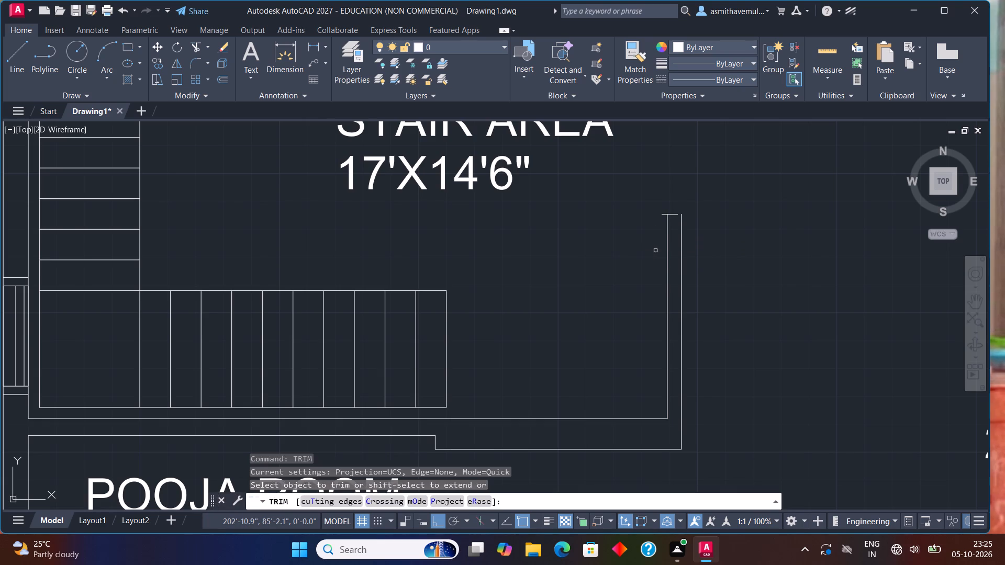
{"action": "scroll", "coordinate": [655, 249], "scroll_direction": "up", "scroll_amount": 1}
{"action": "left_click", "coordinate": [669, 194]}
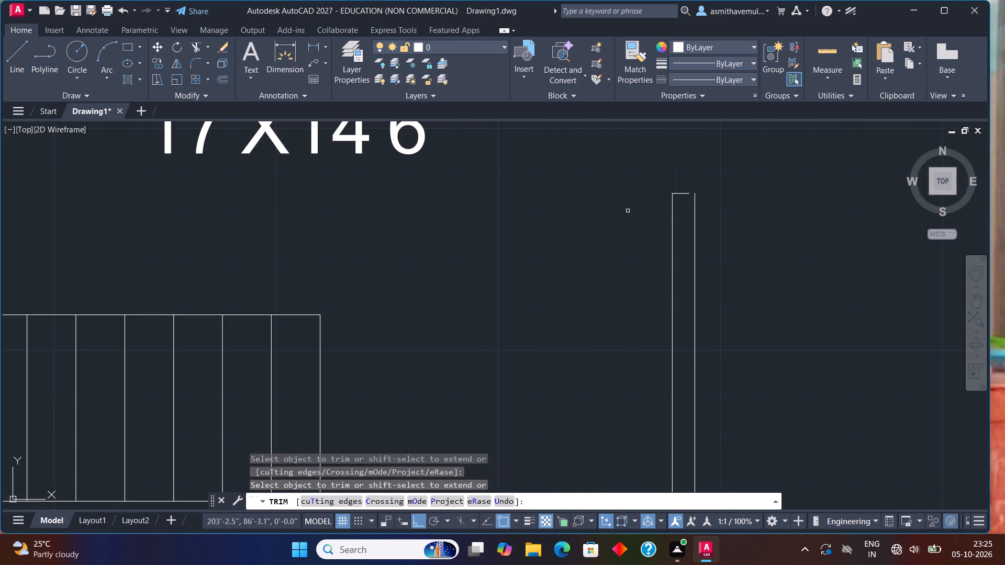
{"action": "key", "text": "Escape"}
Draw a short line about 1" long to close the gap between the end cap and the new wall's outer face.
{"action": "key", "text": "l"}
{"action": "key", "text": "Return"}
{"action": "scroll", "coordinate": [654, 209], "scroll_direction": "up", "scroll_amount": 2}
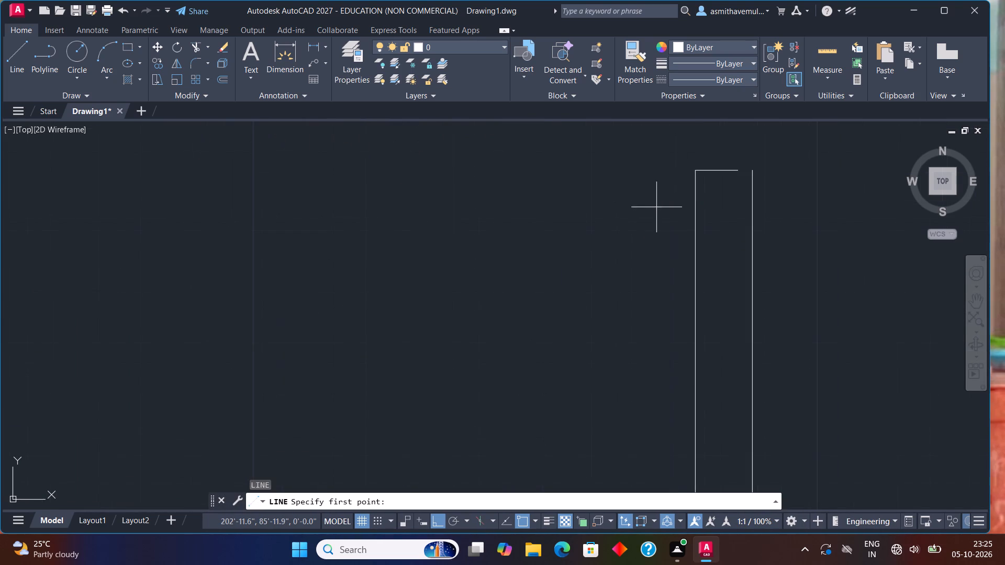
{"action": "left_click", "coordinate": [738, 170]}
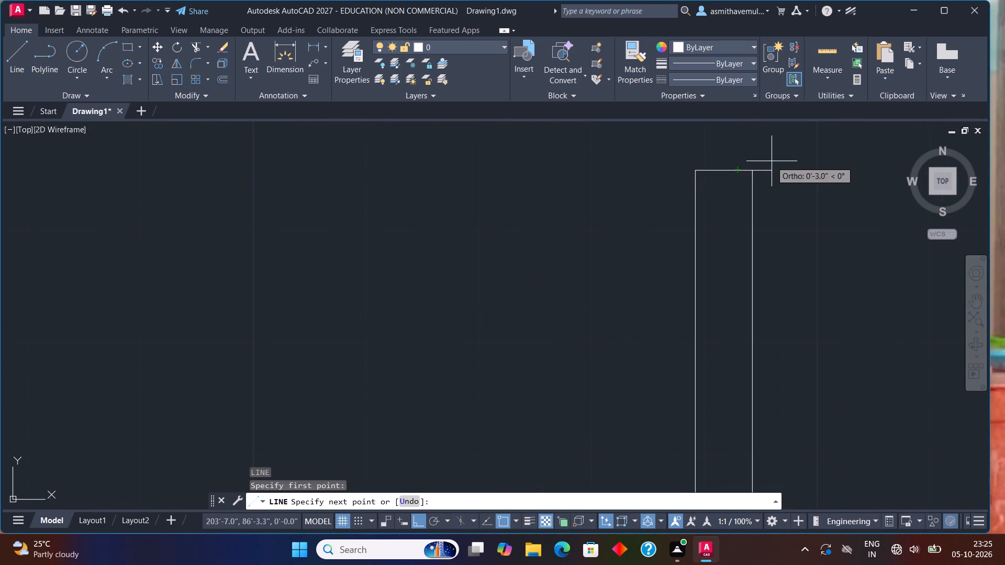
{"action": "left_click", "coordinate": [754, 170]}
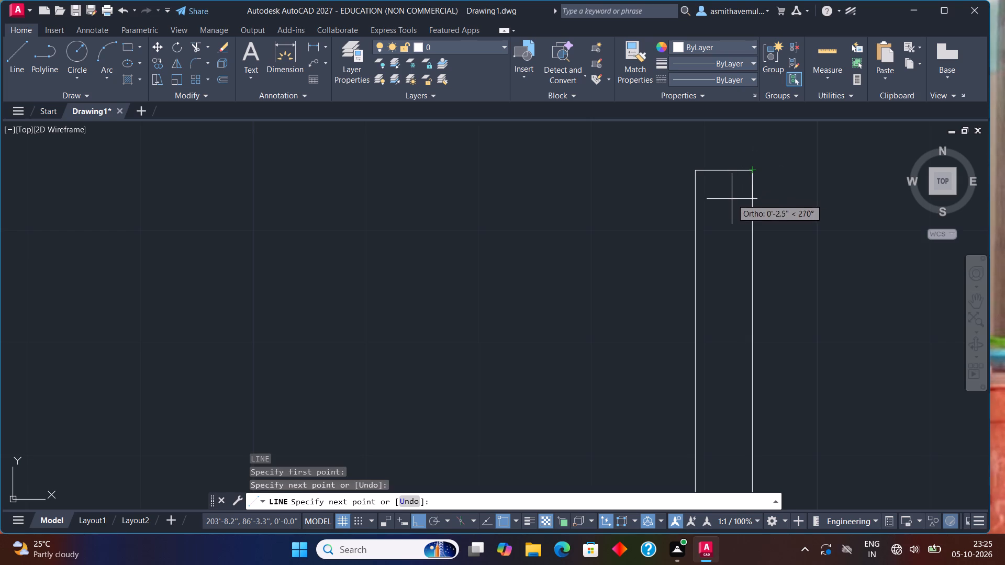
{"action": "key", "text": "Escape"}
Examine the whole floor plan, checking the stair-side wall, pooja room doorway, guest room and veranda area.
{"action": "scroll", "coordinate": [728, 222], "scroll_direction": "down", "scroll_amount": 4}
{"action": "scroll", "coordinate": [718, 352], "scroll_direction": "down", "scroll_amount": 2}
{"action": "middle_click_drag", "start_coordinate": [699, 385], "coordinate": [696, 334]}
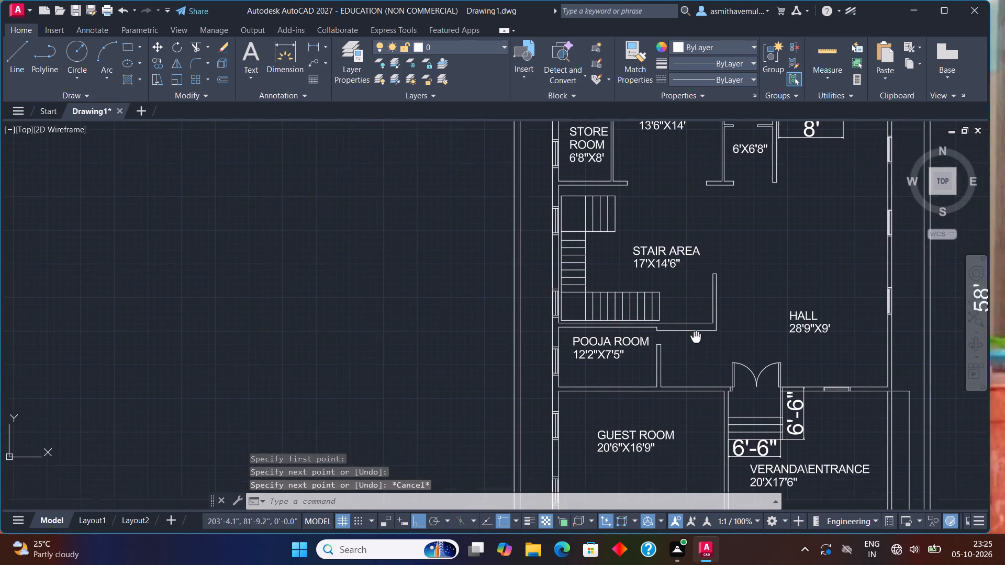
{"action": "middle_click_drag", "start_coordinate": [696, 334], "coordinate": [696, 320]}
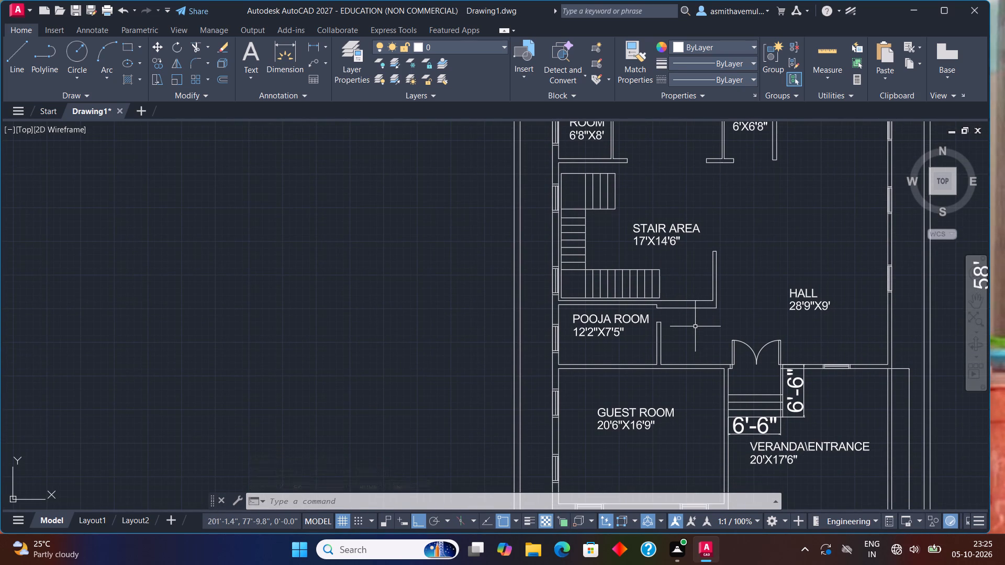
{"action": "scroll", "coordinate": [695, 330], "scroll_direction": "down", "scroll_amount": 3}
{"action": "middle_click_drag", "start_coordinate": [739, 357], "coordinate": [640, 334]}
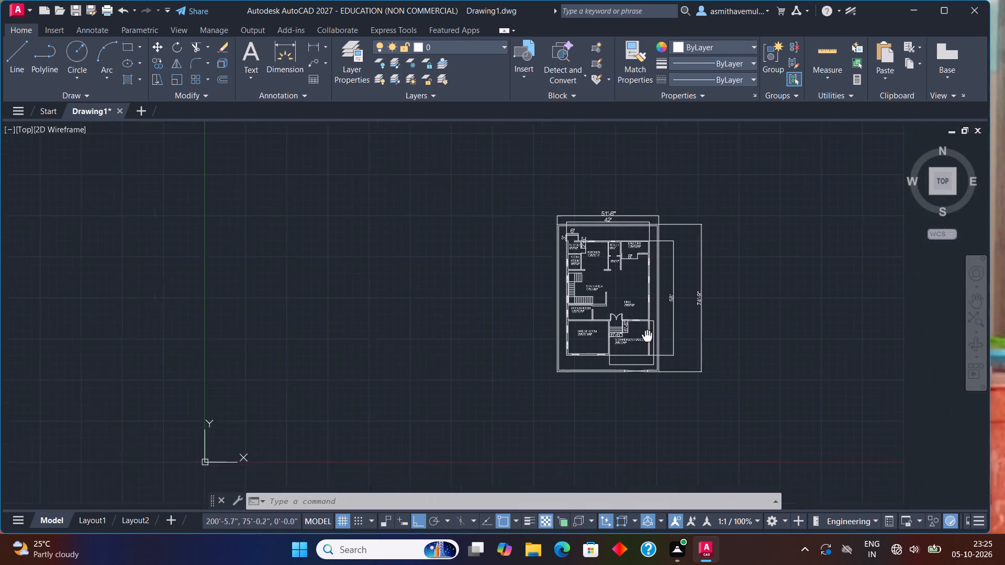
{"action": "middle_click_drag", "start_coordinate": [640, 334], "coordinate": [619, 331]}
{"action": "scroll", "coordinate": [619, 331], "scroll_direction": "up", "scroll_amount": 3}
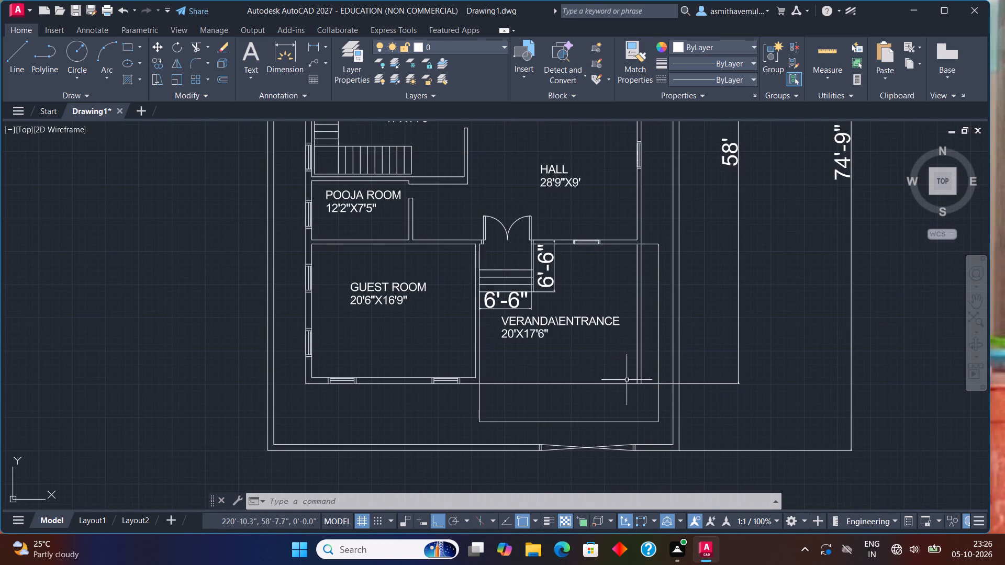
{"action": "scroll", "coordinate": [627, 379], "scroll_direction": "up", "scroll_amount": 1}
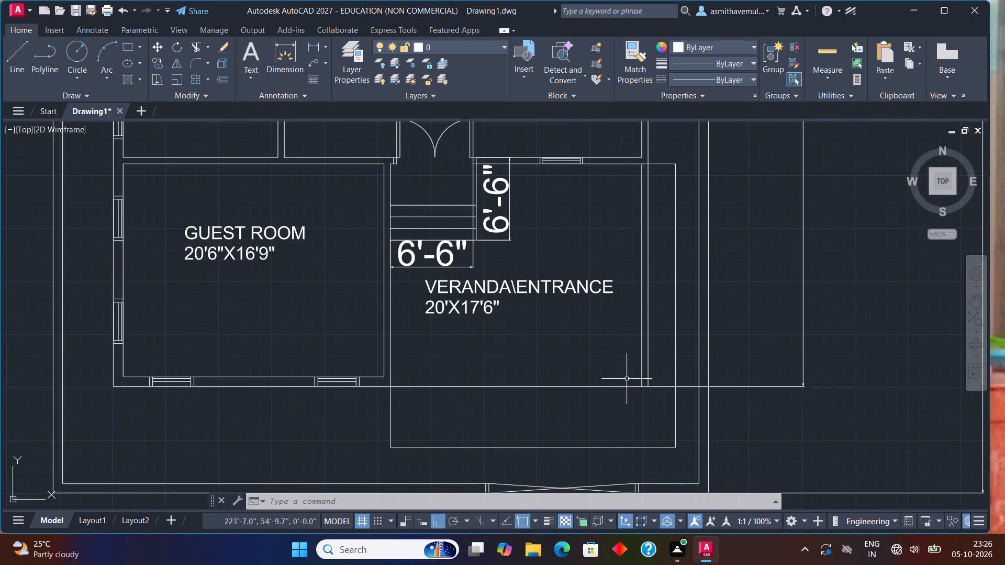
{"action": "scroll", "coordinate": [585, 375], "scroll_direction": "down", "scroll_amount": 1}
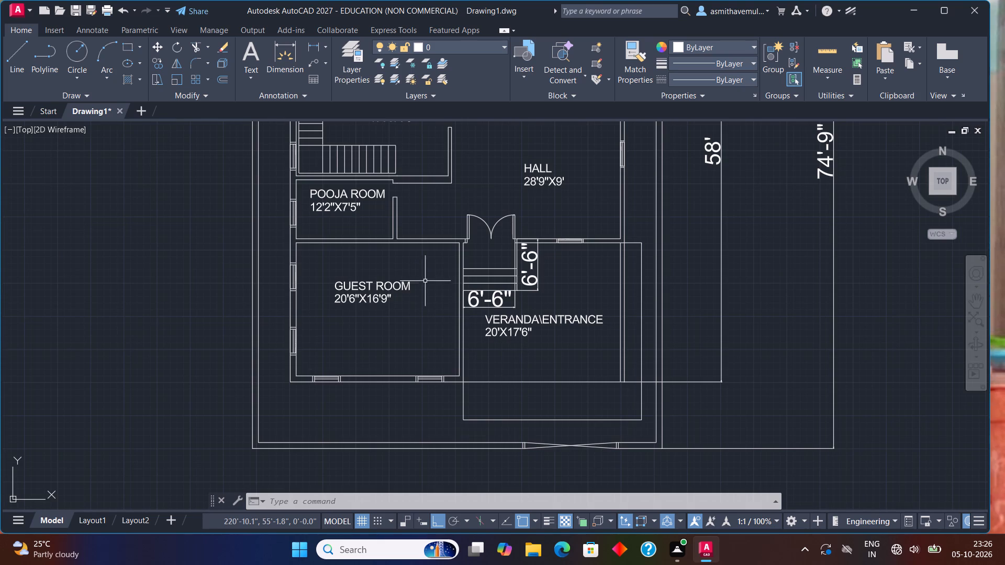
{"action": "middle_click", "coordinate": [419, 263]}
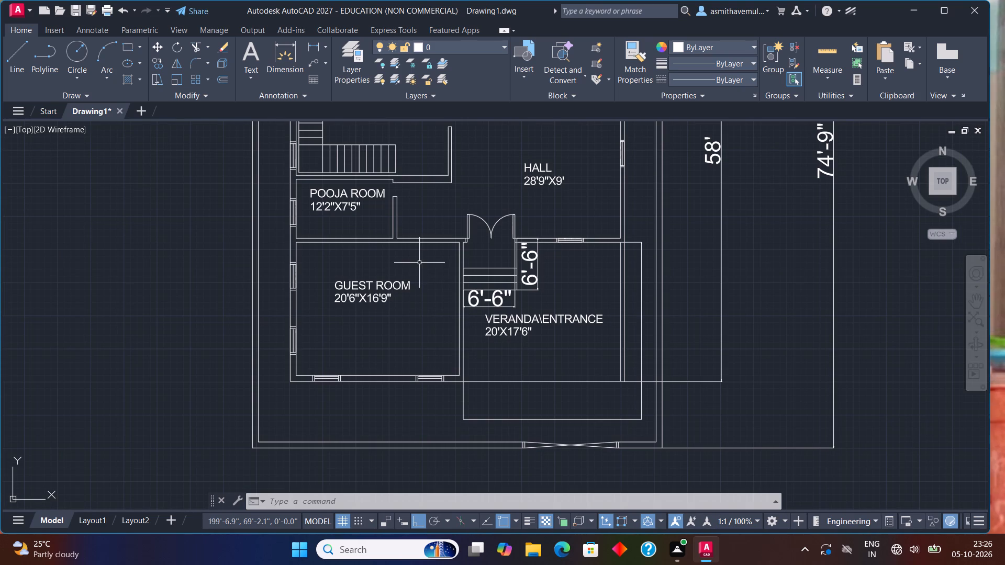
From the guest room's upper wall, aligned with the pooja room's hall-side wall, draw a line about 1'-7" down and another about 3' toward the veranda.
{"action": "scroll", "coordinate": [397, 243], "scroll_direction": "up", "scroll_amount": 2}
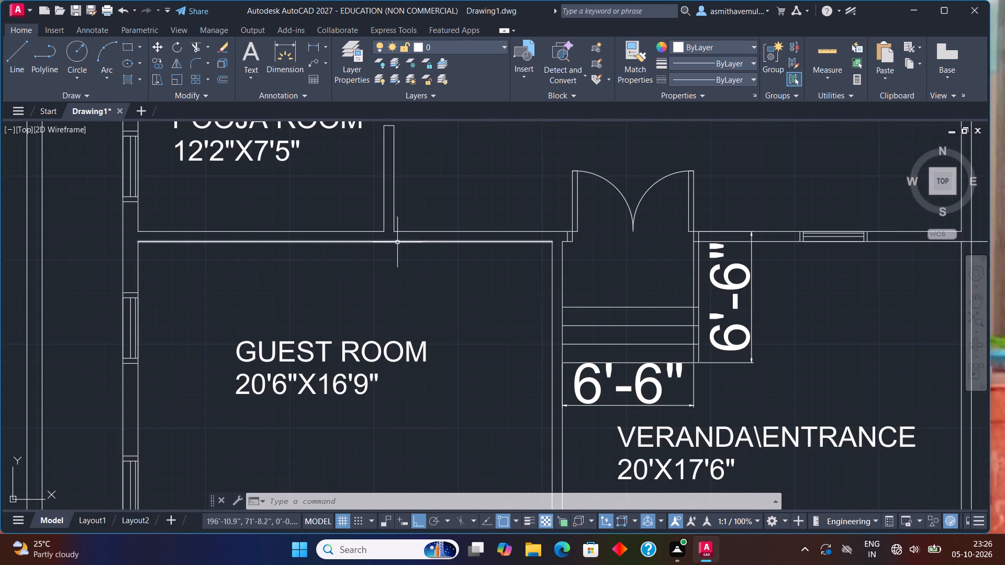
{"action": "scroll", "coordinate": [401, 241], "scroll_direction": "up", "scroll_amount": 1}
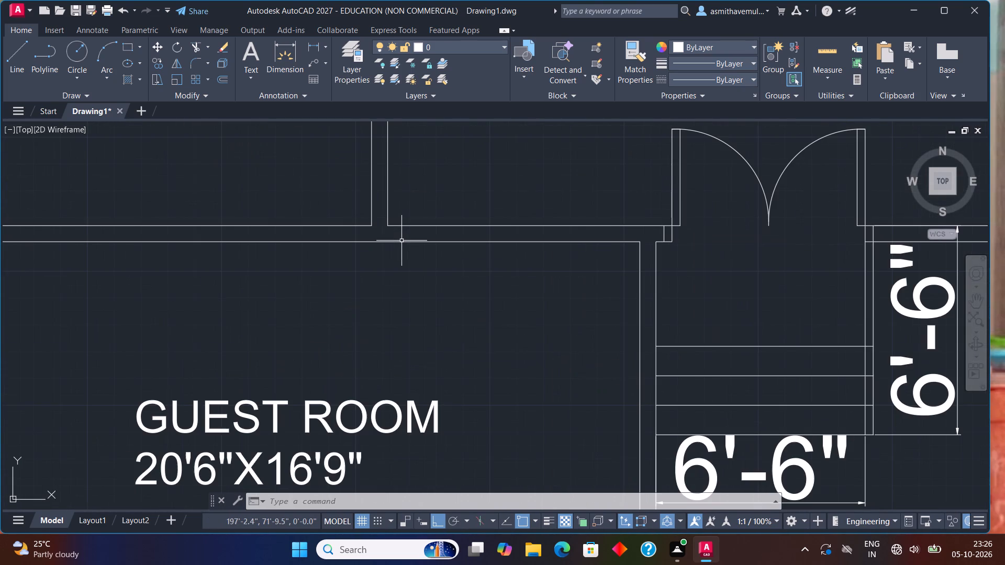
{"action": "key", "text": "l"}
{"action": "key", "text": "Return"}
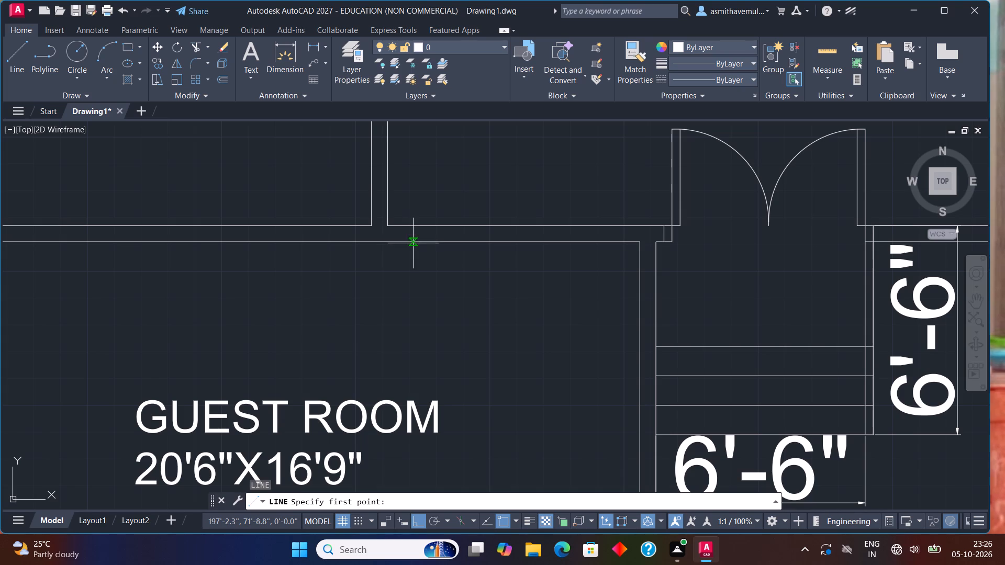
{"action": "left_click", "coordinate": [371, 242]}
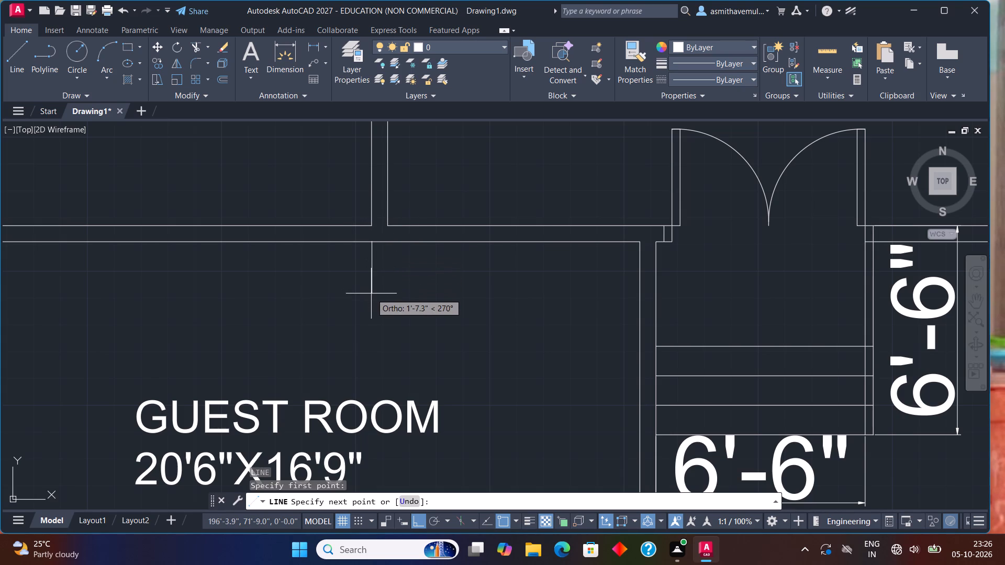
{"action": "left_click", "coordinate": [372, 294]}
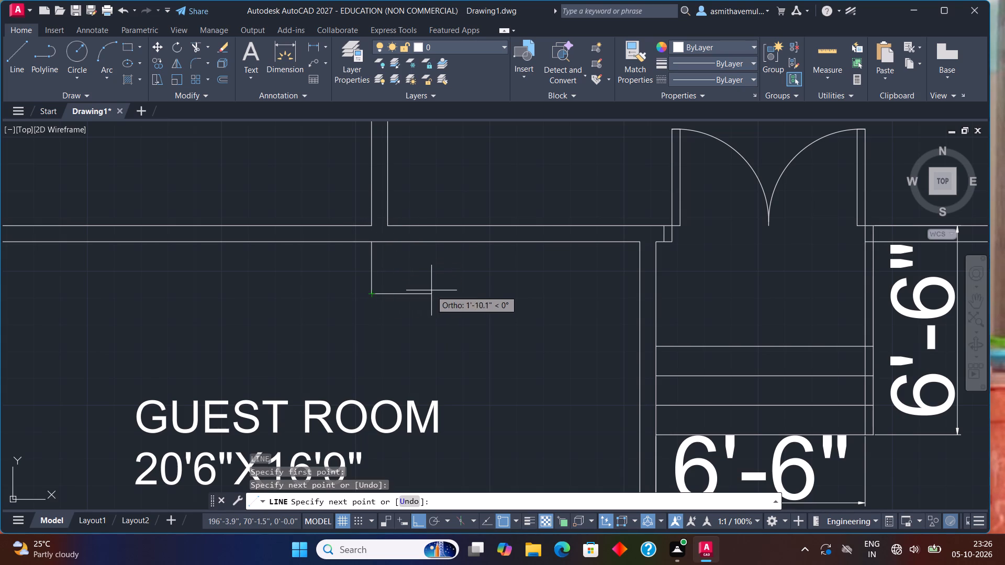
{"action": "left_click", "coordinate": [470, 292]}
{"action": "key", "text": "Escape"}
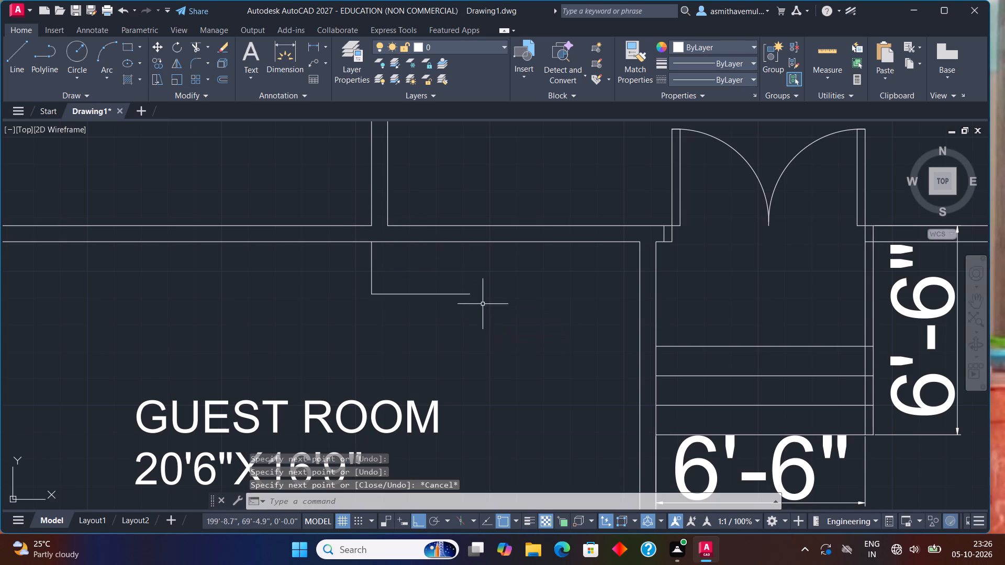
Trim the guest room's upper wall line between the new stub and the veranda, and extend the pooja room's hall-side wall line down to the stub's base.
{"action": "type", "text": "TRI"}
{"action": "key", "text": "m"}
{"action": "key", "text": "Return"}
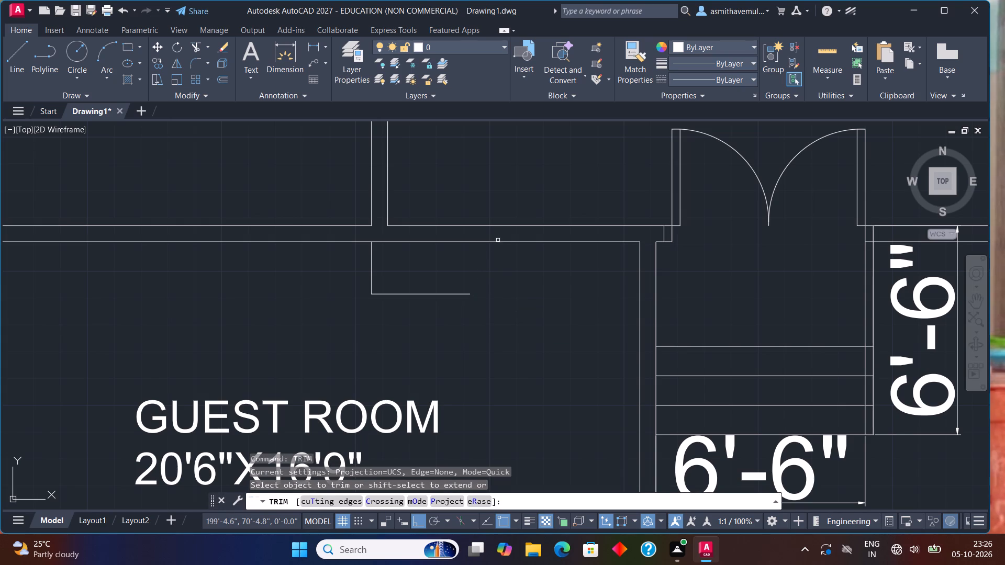
{"action": "left_click", "coordinate": [498, 241]}
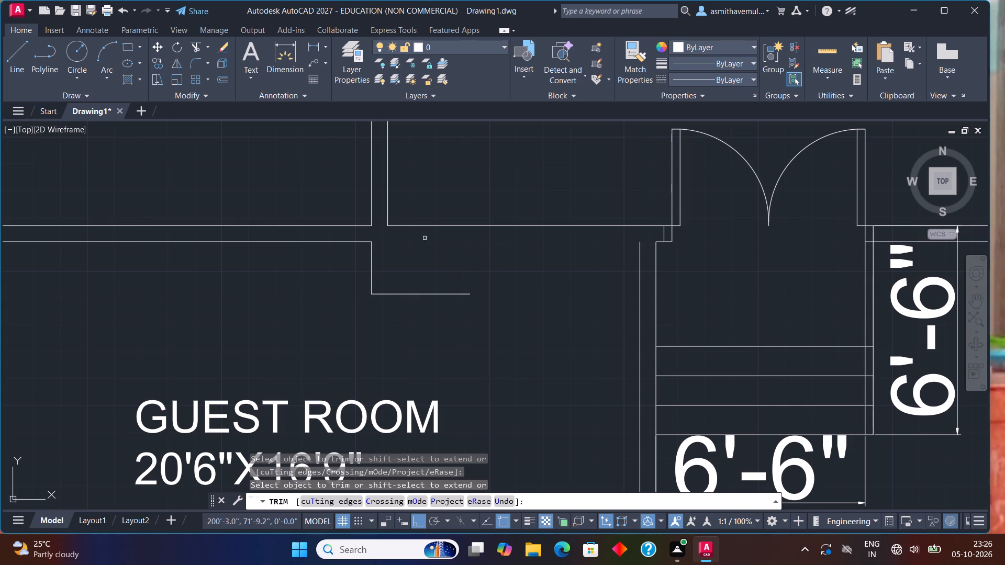
{"action": "left_click", "coordinate": [388, 210], "text": "shift"}
{"action": "key", "text": "Escape"}
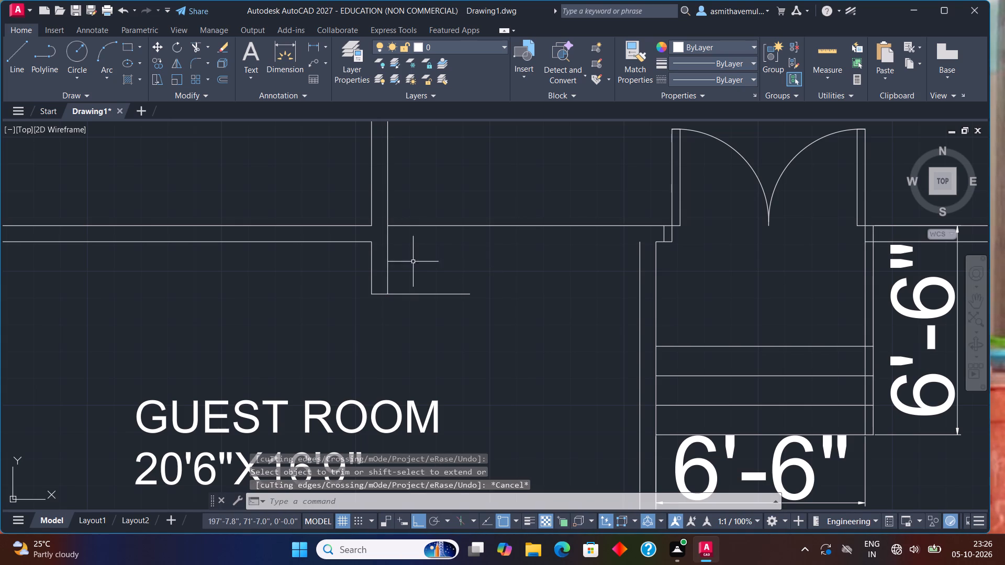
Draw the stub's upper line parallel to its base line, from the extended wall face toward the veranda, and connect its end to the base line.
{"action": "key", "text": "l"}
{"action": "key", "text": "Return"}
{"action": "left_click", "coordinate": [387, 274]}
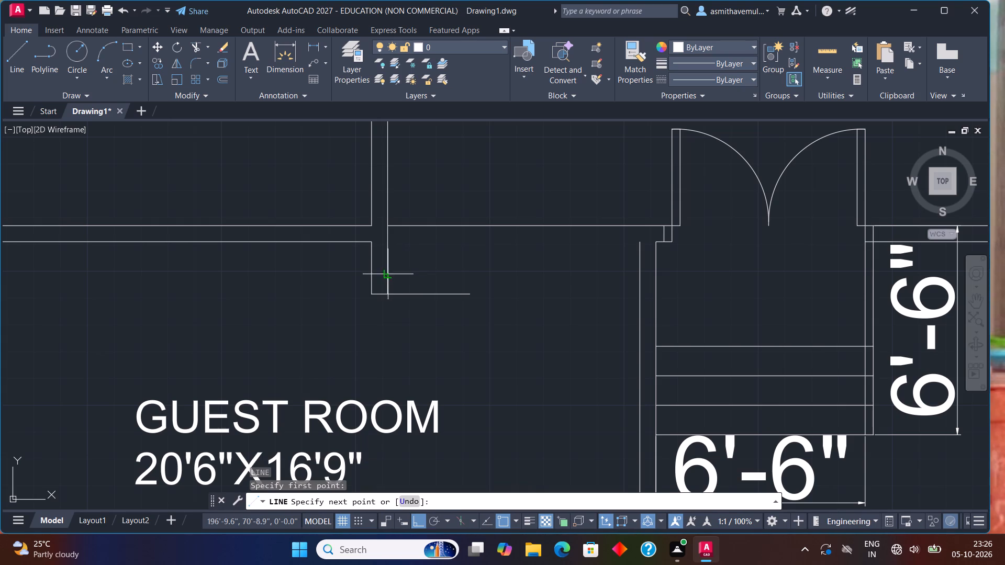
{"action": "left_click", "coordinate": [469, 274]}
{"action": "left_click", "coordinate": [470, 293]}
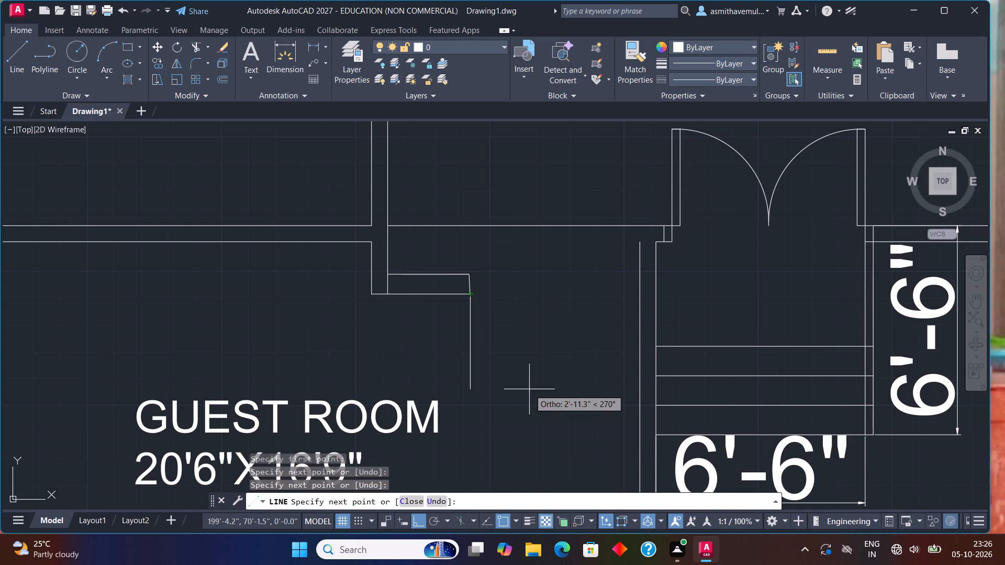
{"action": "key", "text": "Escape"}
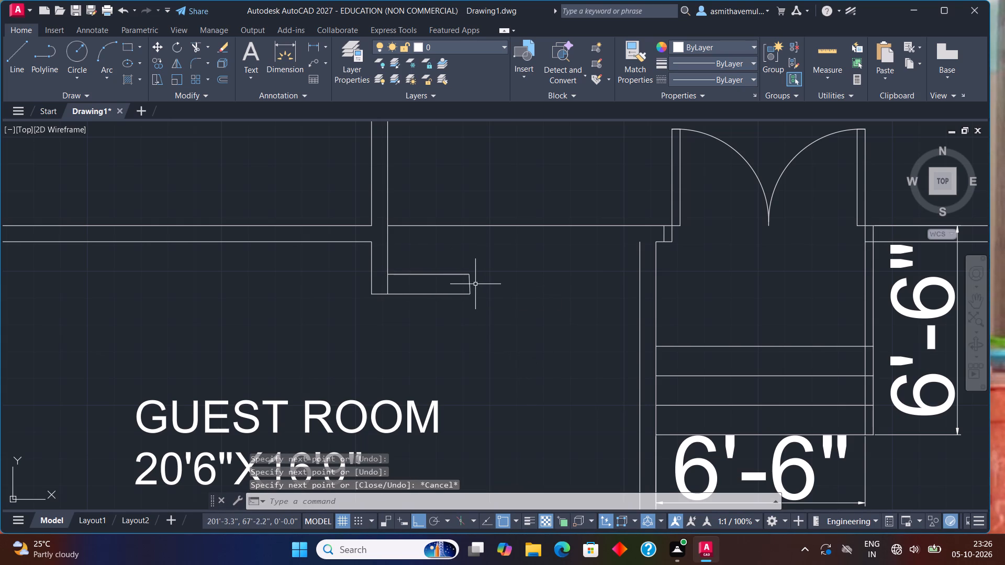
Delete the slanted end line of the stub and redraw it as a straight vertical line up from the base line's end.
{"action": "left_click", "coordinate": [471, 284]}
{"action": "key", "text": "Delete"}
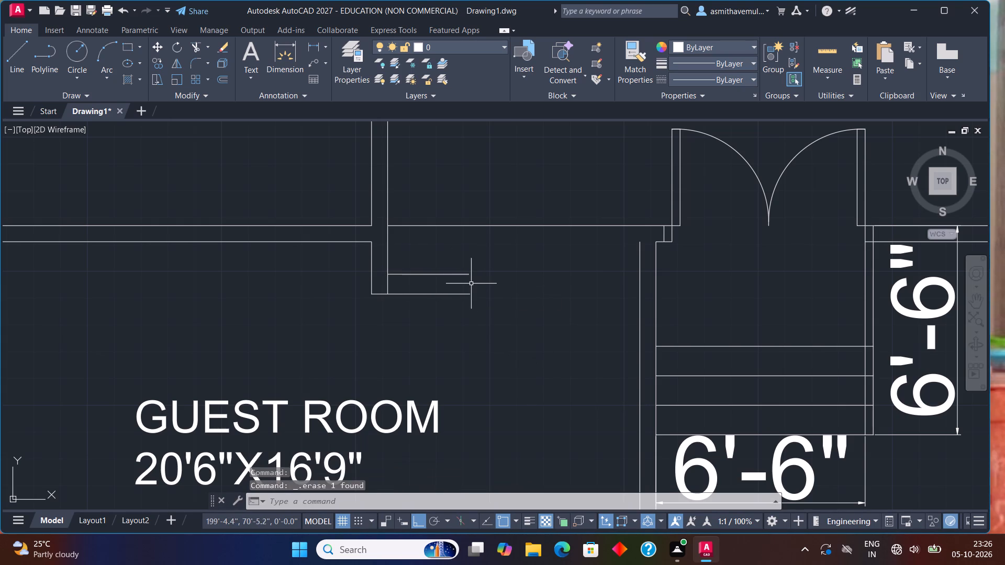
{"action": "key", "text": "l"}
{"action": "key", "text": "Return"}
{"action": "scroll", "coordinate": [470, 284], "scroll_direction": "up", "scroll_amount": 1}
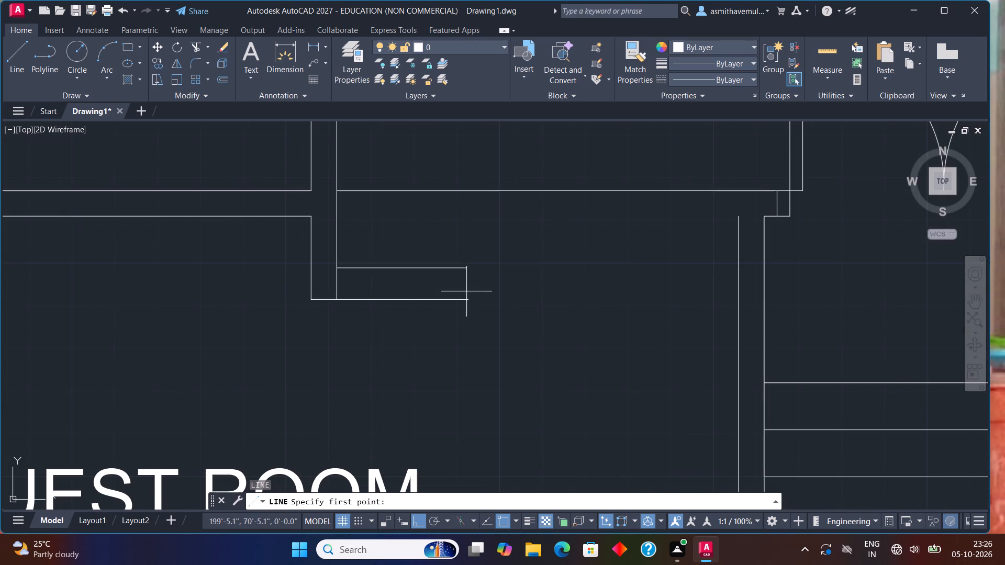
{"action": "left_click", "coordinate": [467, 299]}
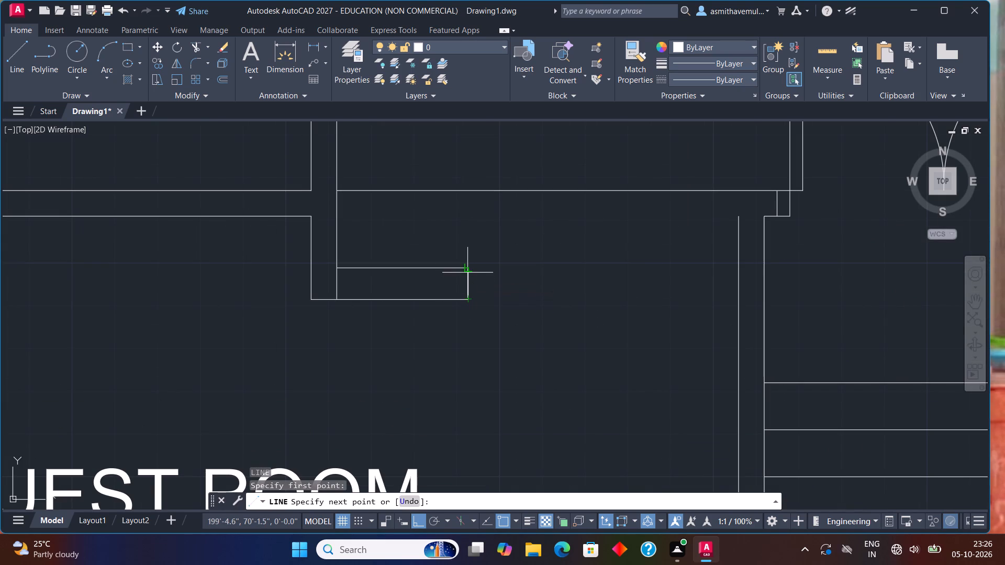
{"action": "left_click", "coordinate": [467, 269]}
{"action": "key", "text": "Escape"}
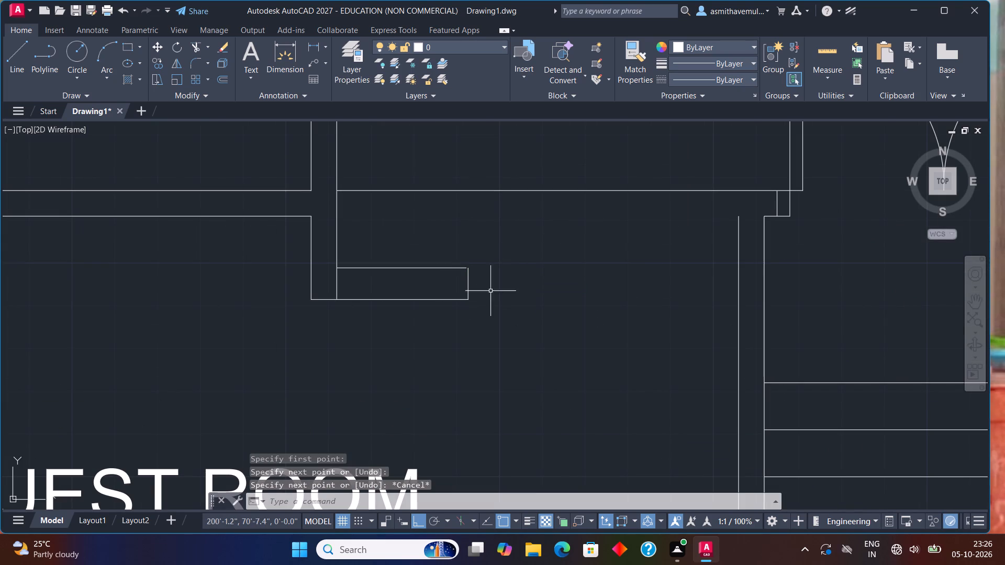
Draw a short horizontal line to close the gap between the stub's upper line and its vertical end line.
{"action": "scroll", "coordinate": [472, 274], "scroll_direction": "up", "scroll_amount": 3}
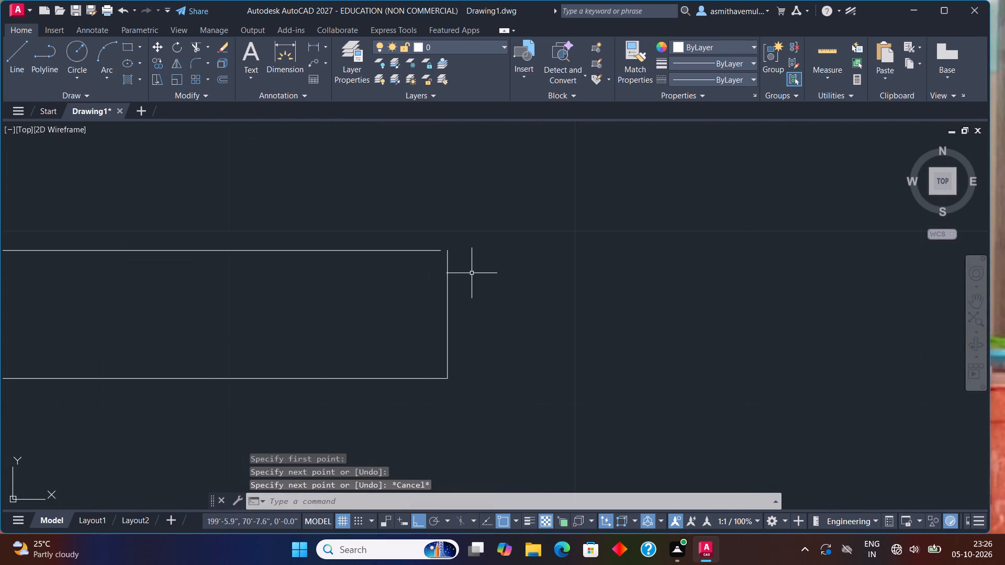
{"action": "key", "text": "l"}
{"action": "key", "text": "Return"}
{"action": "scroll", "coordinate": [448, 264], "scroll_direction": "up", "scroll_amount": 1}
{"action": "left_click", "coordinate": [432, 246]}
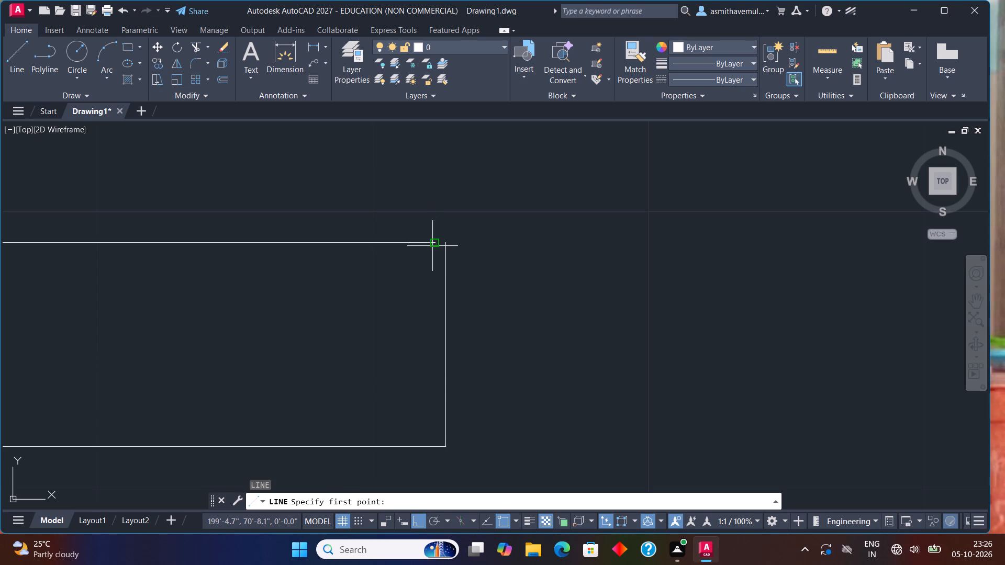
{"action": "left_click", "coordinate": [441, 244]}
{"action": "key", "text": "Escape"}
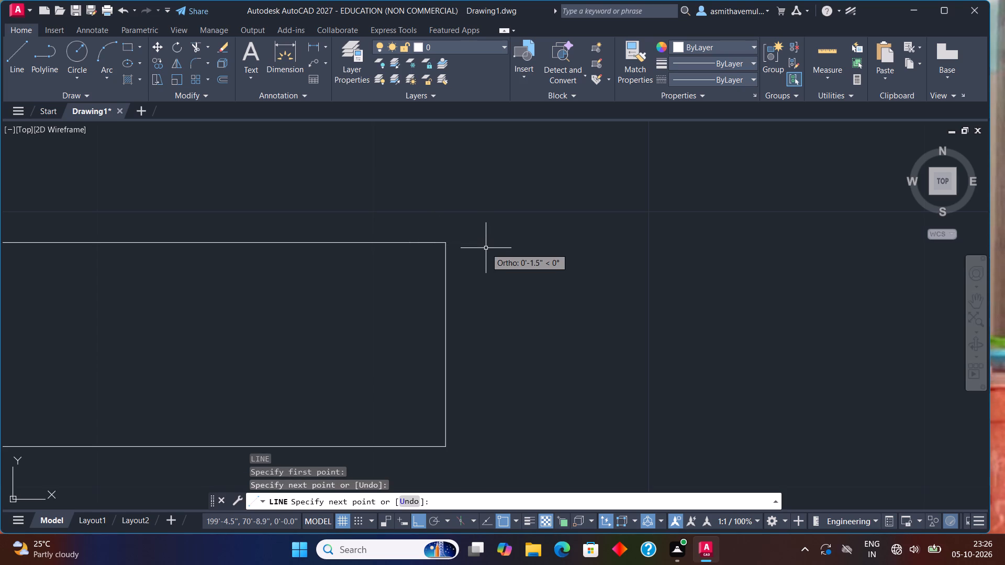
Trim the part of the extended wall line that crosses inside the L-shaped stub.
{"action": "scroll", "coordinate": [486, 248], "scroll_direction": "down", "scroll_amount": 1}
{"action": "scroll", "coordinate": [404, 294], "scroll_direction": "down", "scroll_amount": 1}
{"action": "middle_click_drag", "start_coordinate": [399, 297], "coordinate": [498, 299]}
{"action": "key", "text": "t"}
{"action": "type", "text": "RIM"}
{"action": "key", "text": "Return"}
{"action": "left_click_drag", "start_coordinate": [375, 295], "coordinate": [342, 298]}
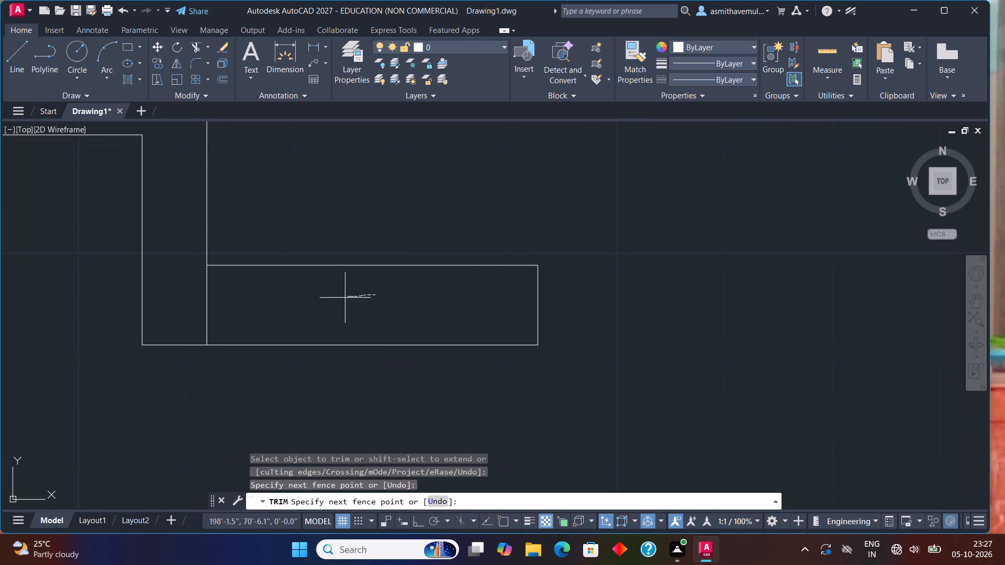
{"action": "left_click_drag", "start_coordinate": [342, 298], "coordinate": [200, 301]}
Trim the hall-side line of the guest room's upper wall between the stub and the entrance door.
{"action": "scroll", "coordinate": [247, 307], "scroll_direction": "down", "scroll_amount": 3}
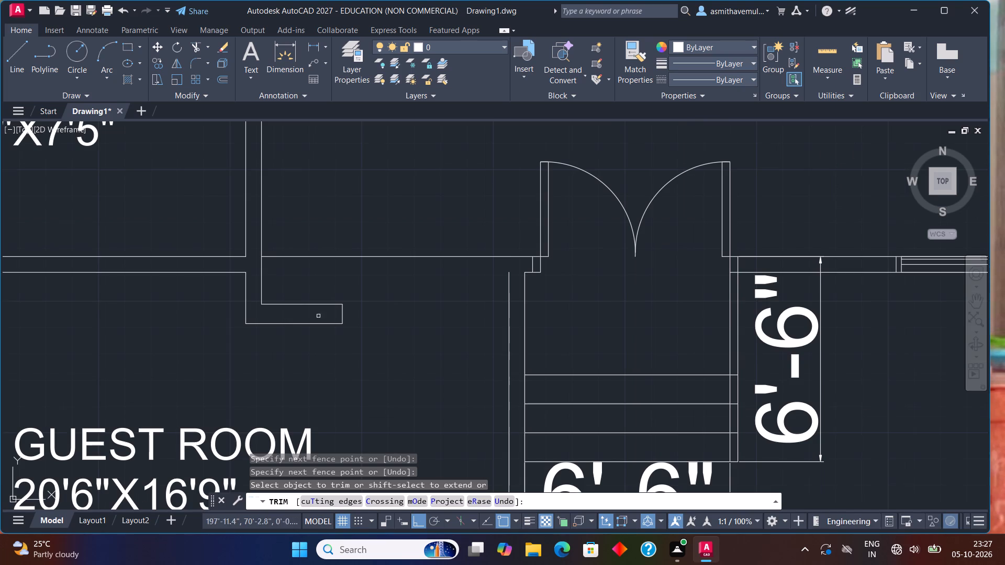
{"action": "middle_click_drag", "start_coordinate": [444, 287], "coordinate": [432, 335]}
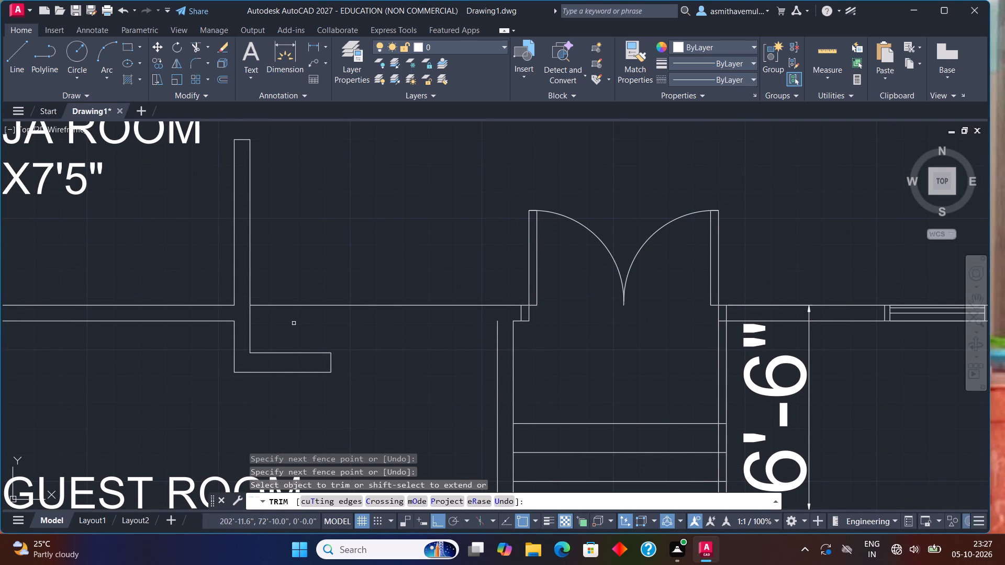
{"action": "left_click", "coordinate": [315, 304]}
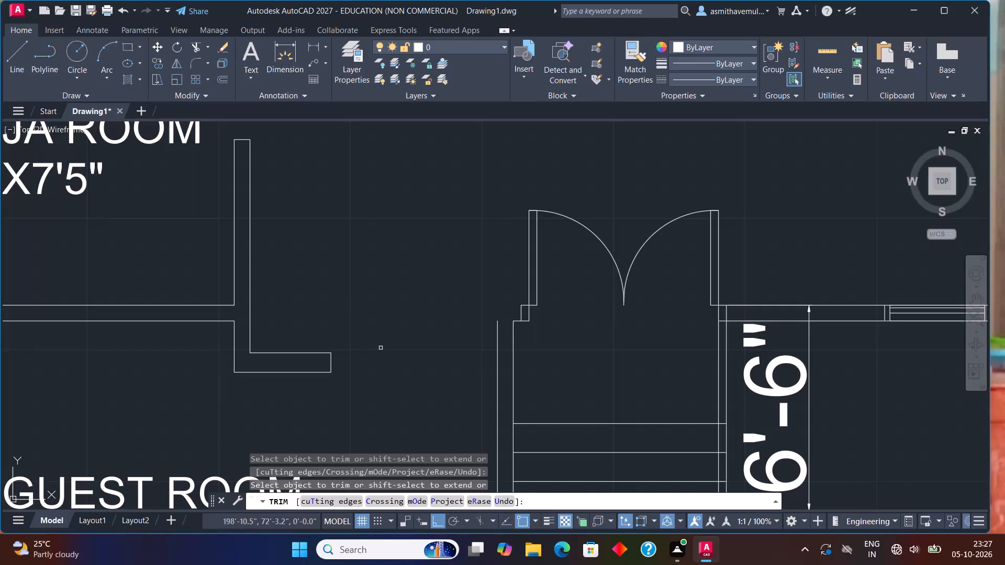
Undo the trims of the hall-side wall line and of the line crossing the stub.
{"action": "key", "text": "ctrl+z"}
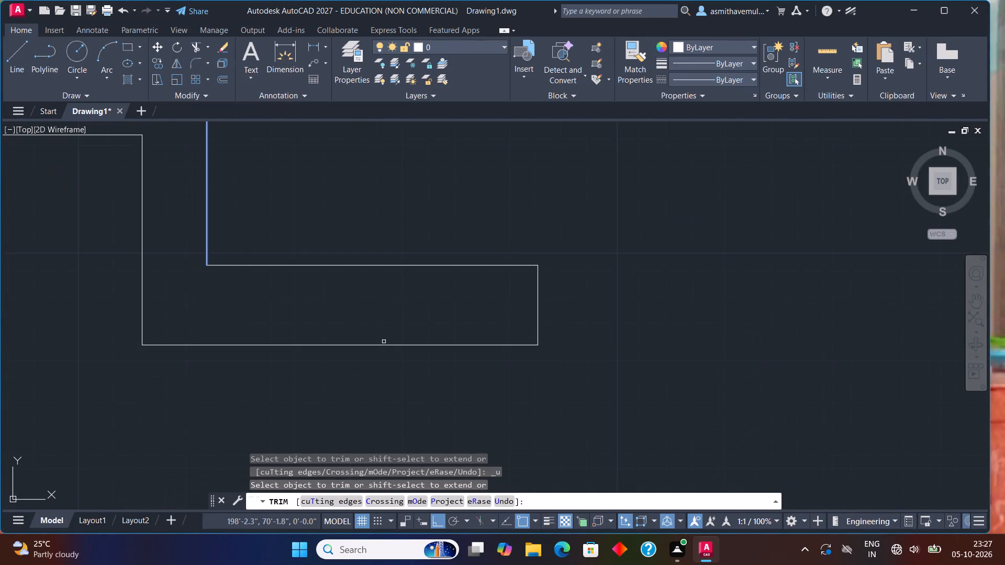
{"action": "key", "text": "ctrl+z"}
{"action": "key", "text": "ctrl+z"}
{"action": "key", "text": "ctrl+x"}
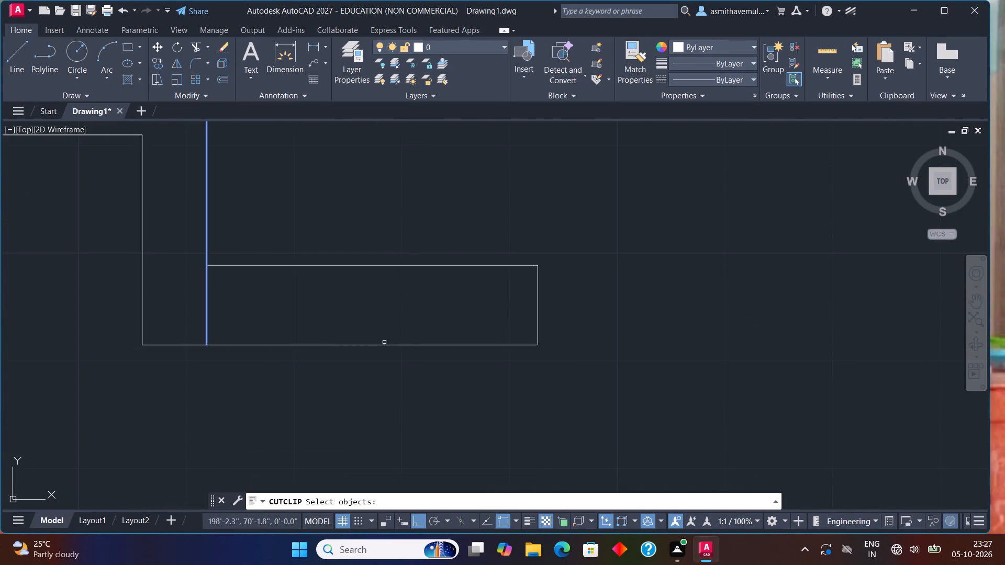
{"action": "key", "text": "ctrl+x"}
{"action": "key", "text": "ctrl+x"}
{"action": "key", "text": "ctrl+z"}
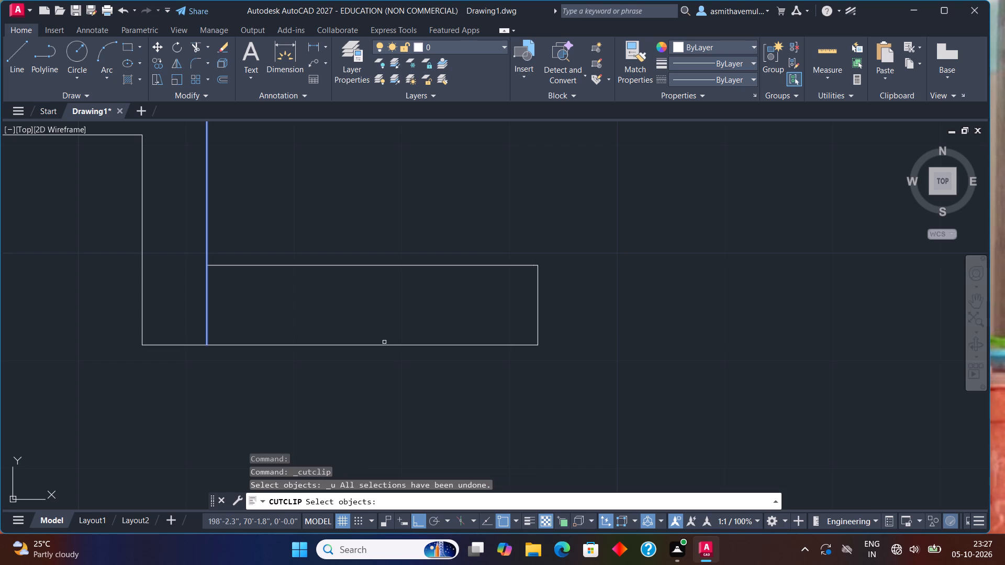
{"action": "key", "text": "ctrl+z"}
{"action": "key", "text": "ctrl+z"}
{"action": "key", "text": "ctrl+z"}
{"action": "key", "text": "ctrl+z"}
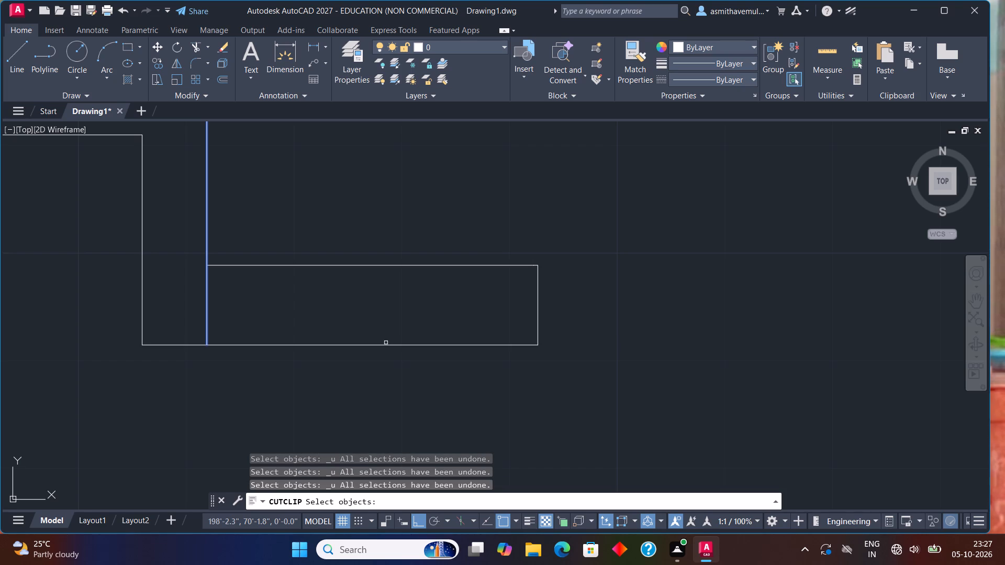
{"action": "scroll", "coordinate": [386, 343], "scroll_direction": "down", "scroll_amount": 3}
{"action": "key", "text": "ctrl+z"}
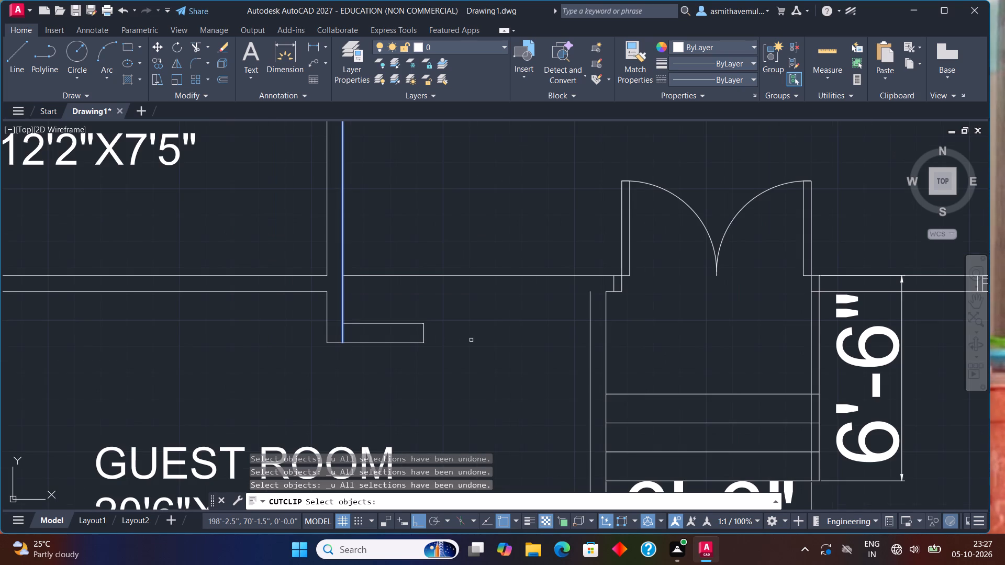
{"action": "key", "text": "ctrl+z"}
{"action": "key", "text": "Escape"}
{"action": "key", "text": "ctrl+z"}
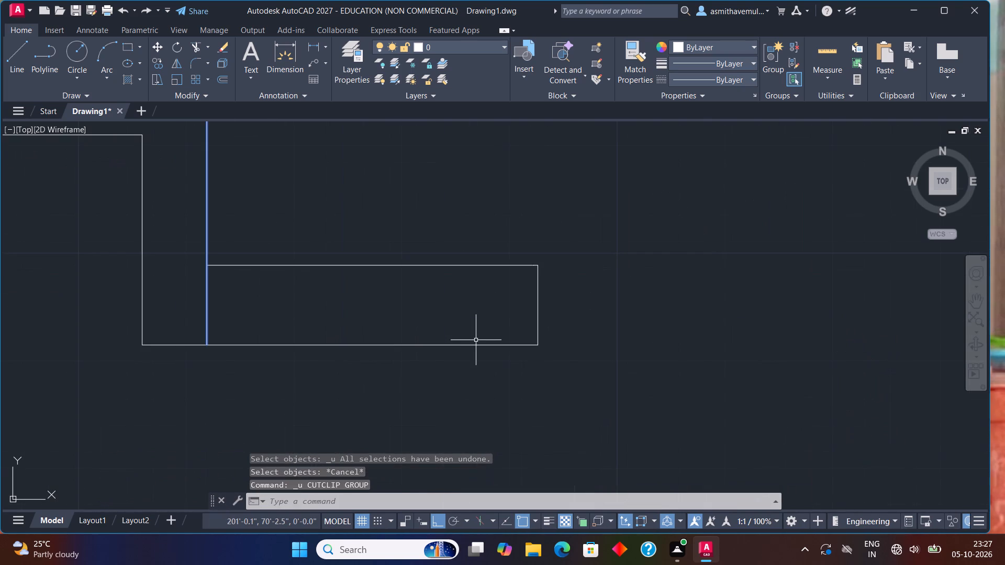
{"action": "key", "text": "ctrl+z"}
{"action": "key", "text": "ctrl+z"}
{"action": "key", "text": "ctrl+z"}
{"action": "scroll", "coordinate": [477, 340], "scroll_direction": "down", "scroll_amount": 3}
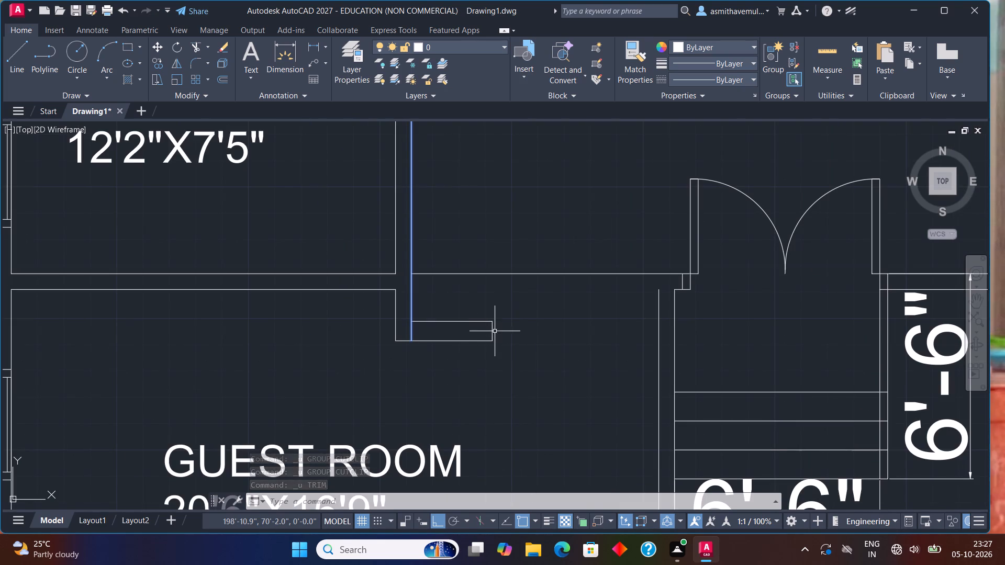
Draw the guest room's upper wall inner line from the stub's corner to the veranda-side wall.
{"action": "scroll", "coordinate": [494, 329], "scroll_direction": "down", "scroll_amount": 2}
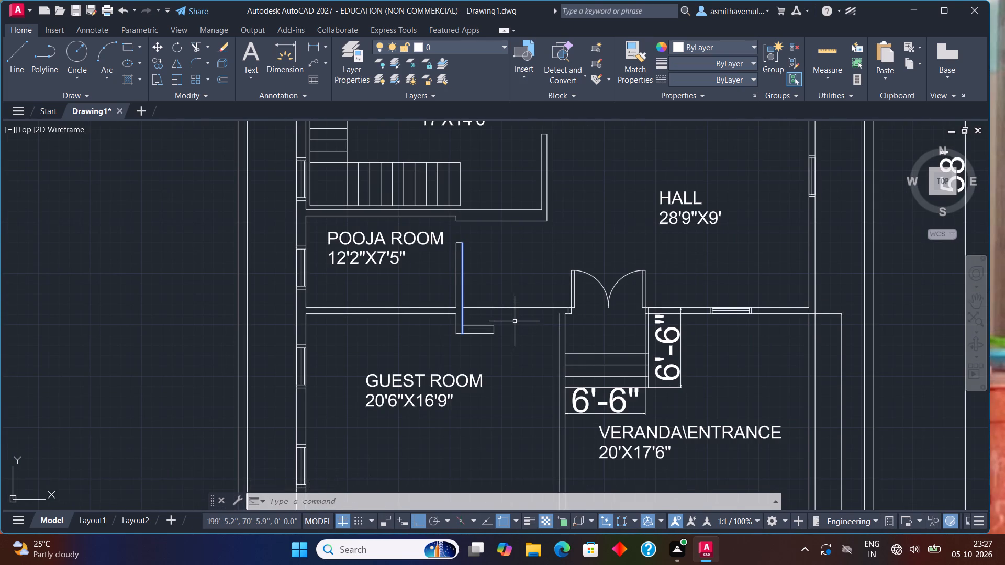
{"action": "scroll", "coordinate": [512, 318], "scroll_direction": "up", "scroll_amount": 2}
{"action": "key", "text": "l"}
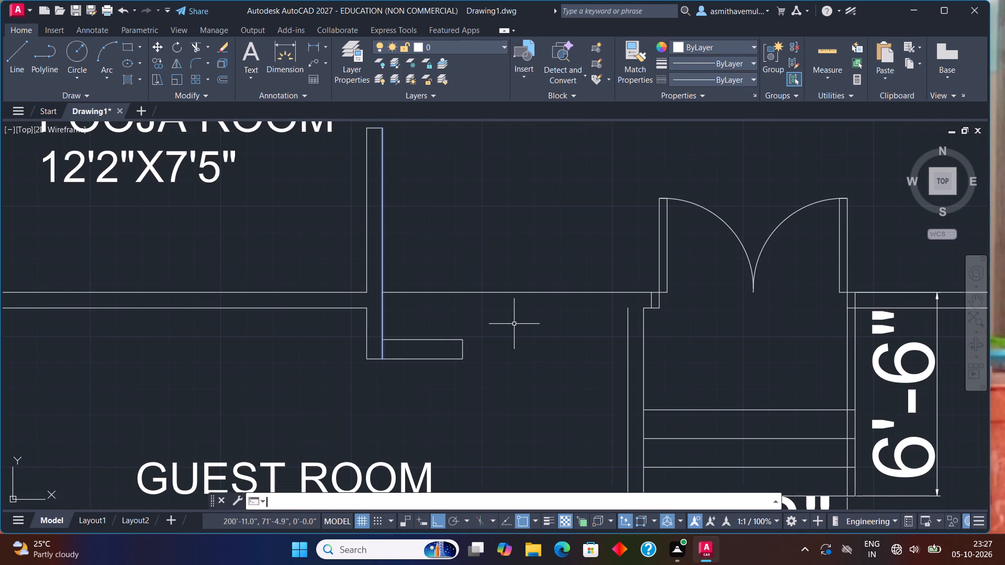
{"action": "key", "text": "Return"}
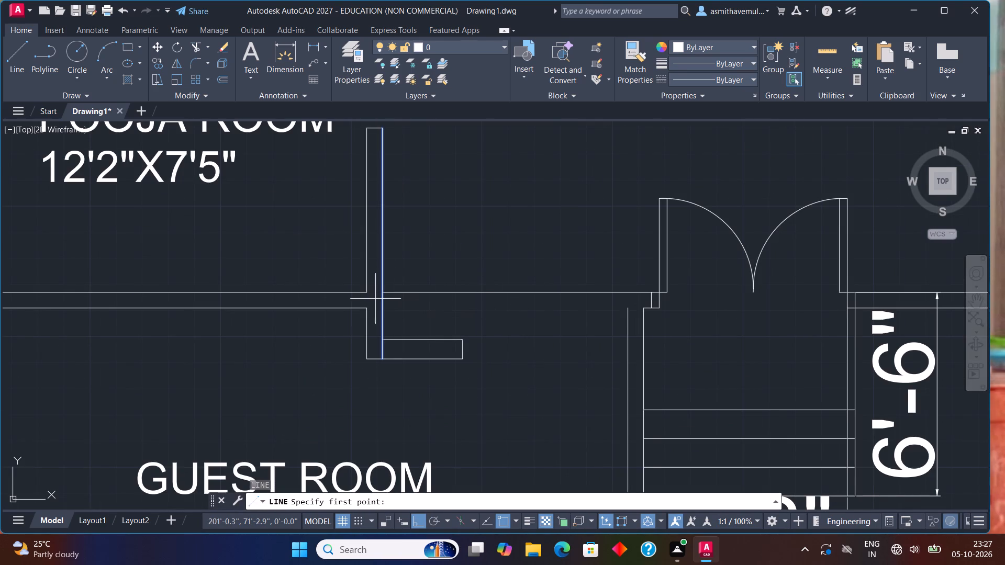
{"action": "left_click_drag", "start_coordinate": [362, 306], "coordinate": [386, 310]}
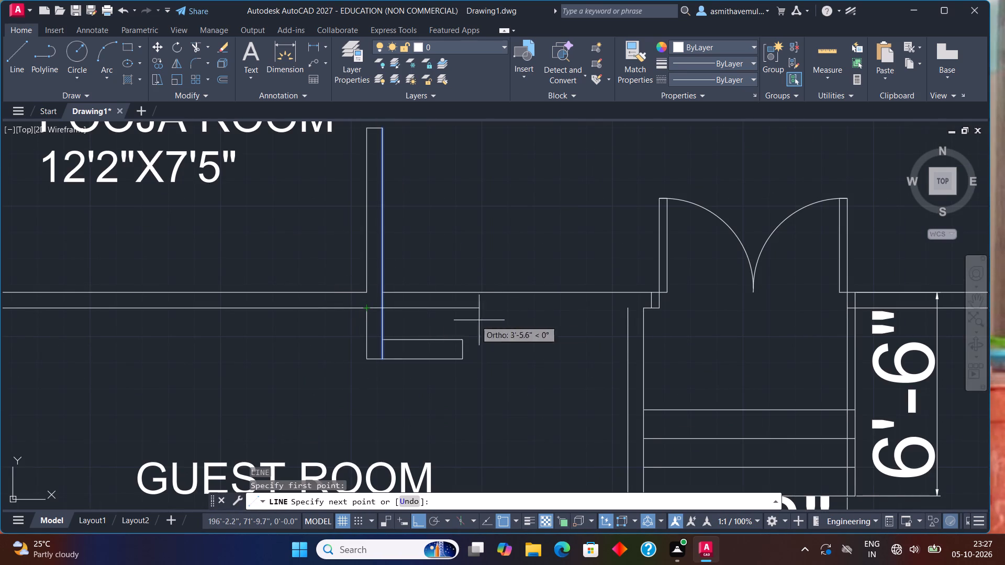
{"action": "left_click", "coordinate": [626, 314]}
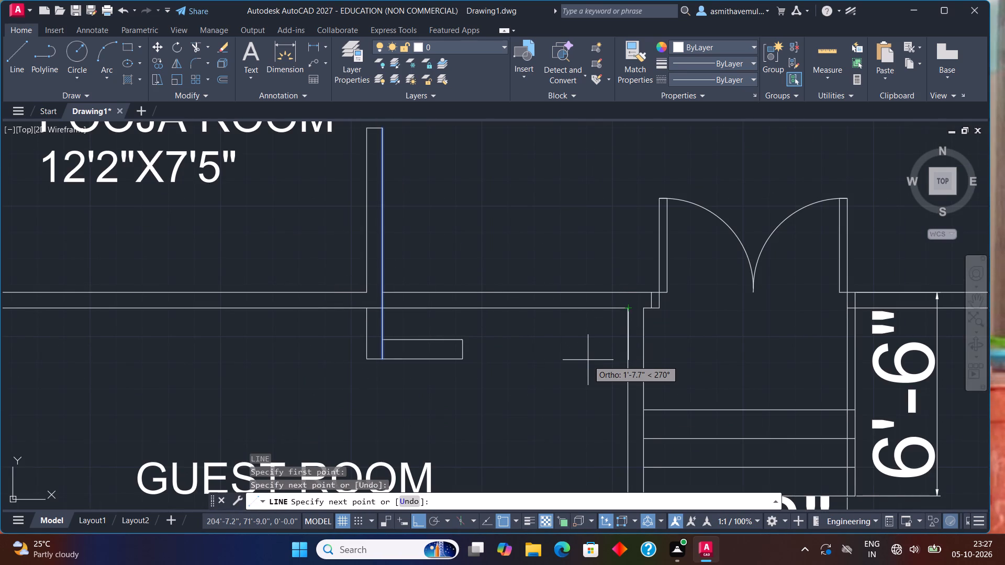
{"action": "key", "text": "Escape"}
Trim away the L-shaped stub below the guest room's upper wall, including its leftover fragment.
{"action": "type", "text": "TRIM"}
{"action": "key", "text": "Return"}
{"action": "left_click_drag", "start_coordinate": [557, 345], "coordinate": [353, 358]}
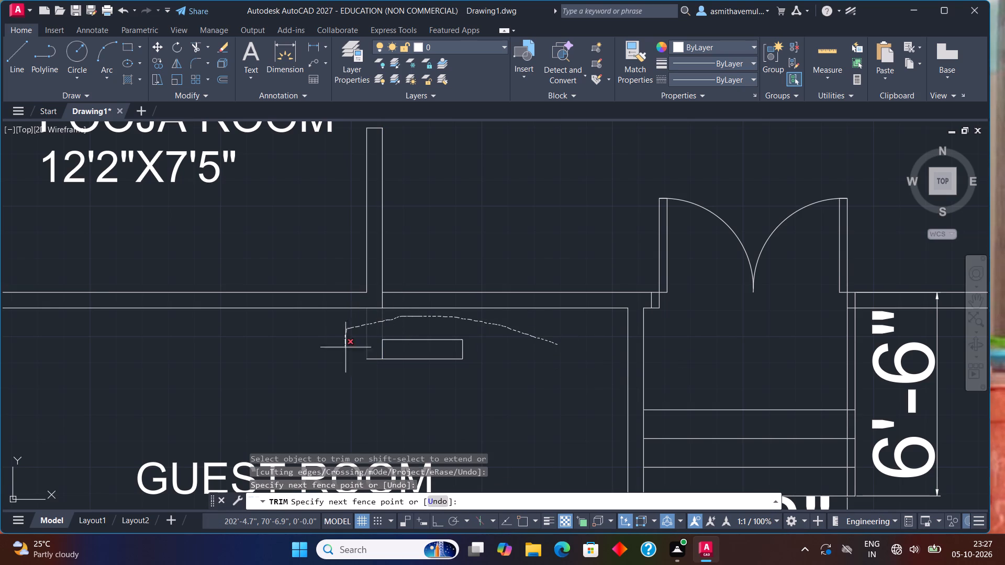
{"action": "left_click_drag", "start_coordinate": [353, 358], "coordinate": [382, 329]}
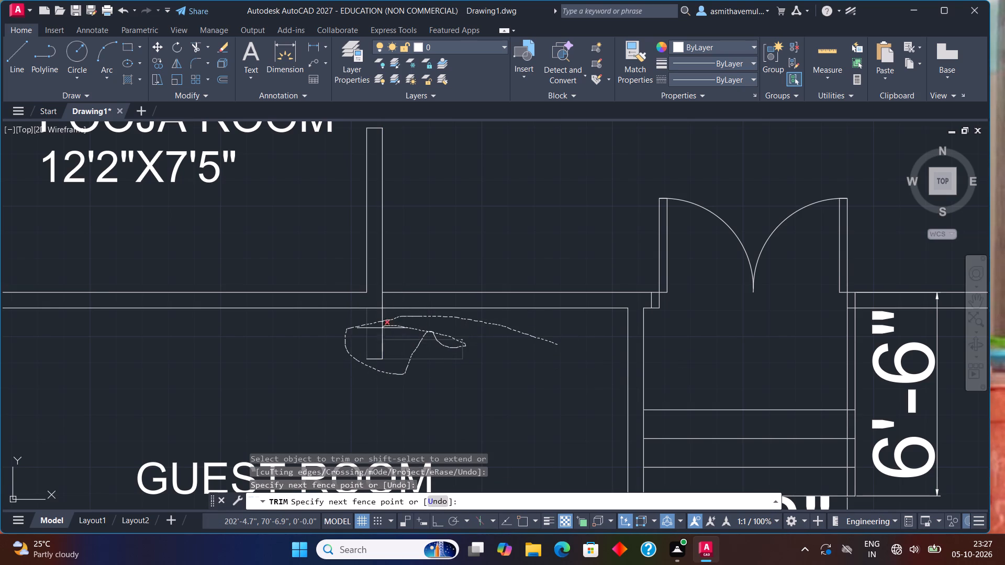
{"action": "left_click_drag", "start_coordinate": [382, 329], "coordinate": [385, 354]}
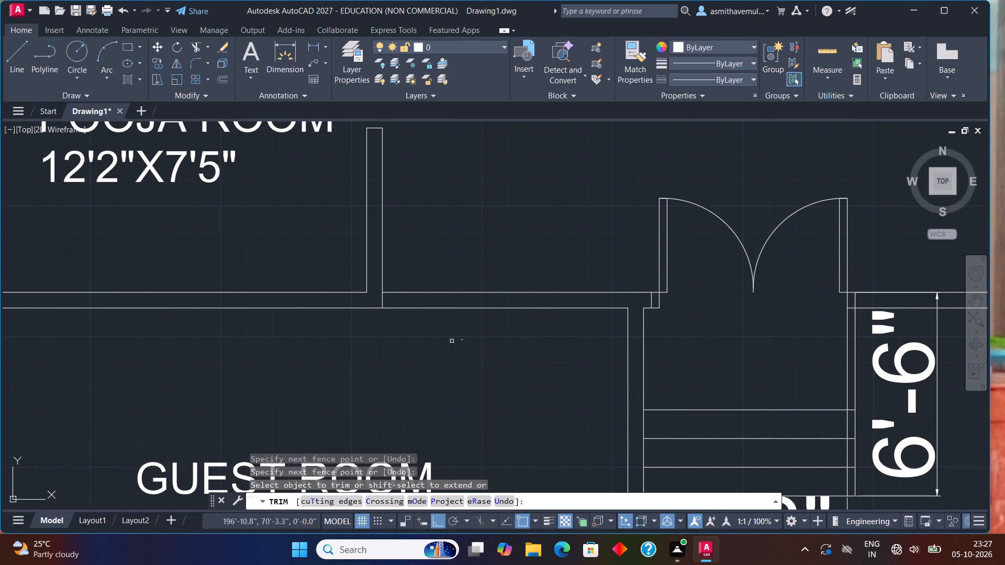
{"action": "left_click_drag", "start_coordinate": [461, 341], "coordinate": [460, 349]}
{"action": "key", "text": "l"}
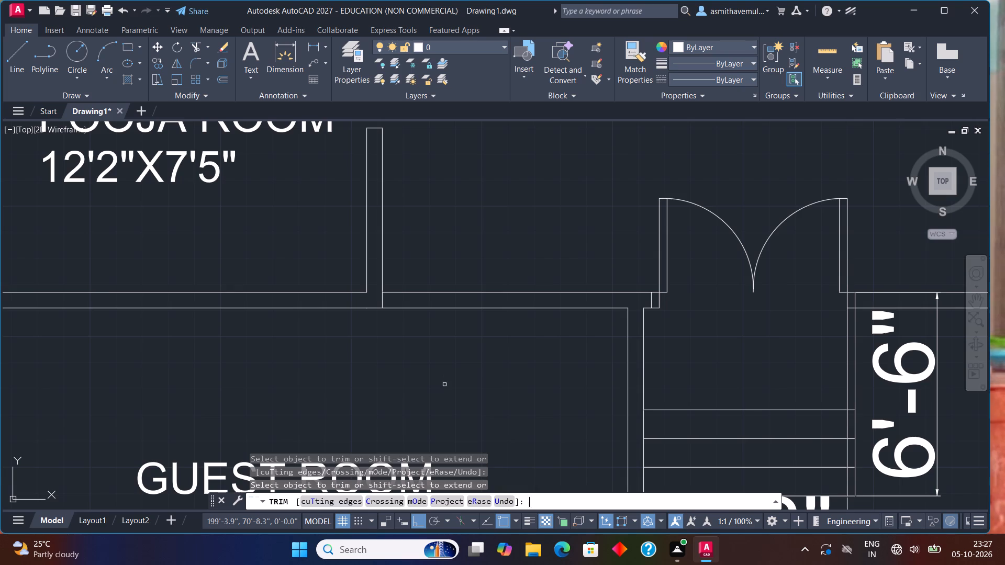
Draw two short jamb lines across the guest room's upper wall to mark a door opening between the pooja room and entrance door.
{"action": "key", "text": "Return"}
{"action": "key", "text": "Escape"}
{"action": "key", "text": "l"}
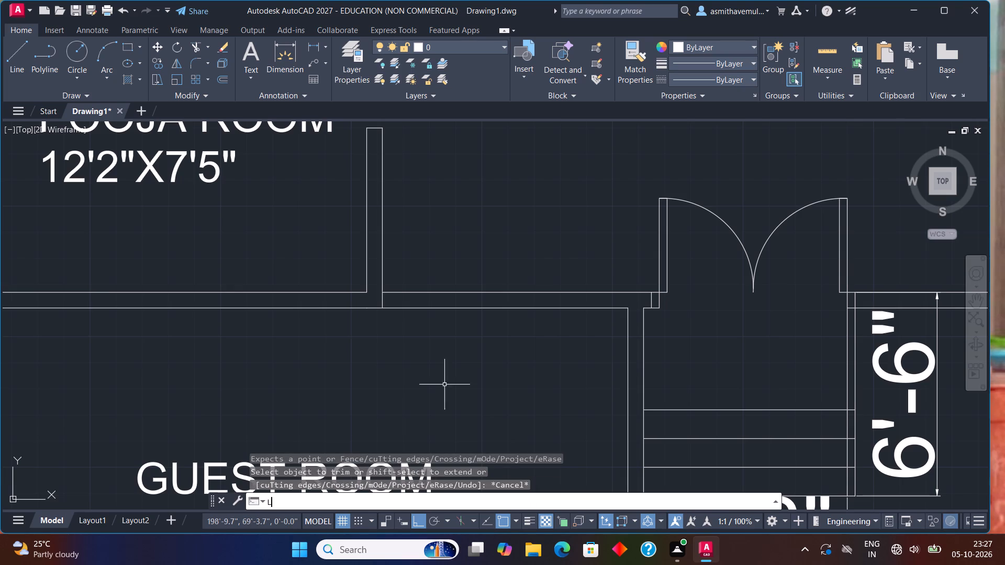
{"action": "key", "text": "Return"}
{"action": "left_click", "coordinate": [434, 309]}
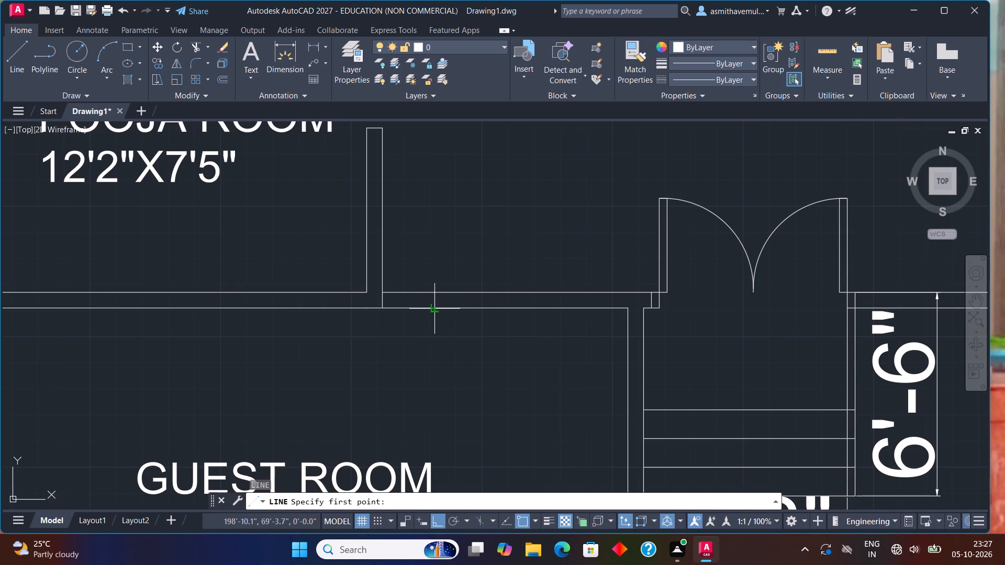
{"action": "left_click", "coordinate": [435, 294]}
{"action": "key", "text": "Escape"}
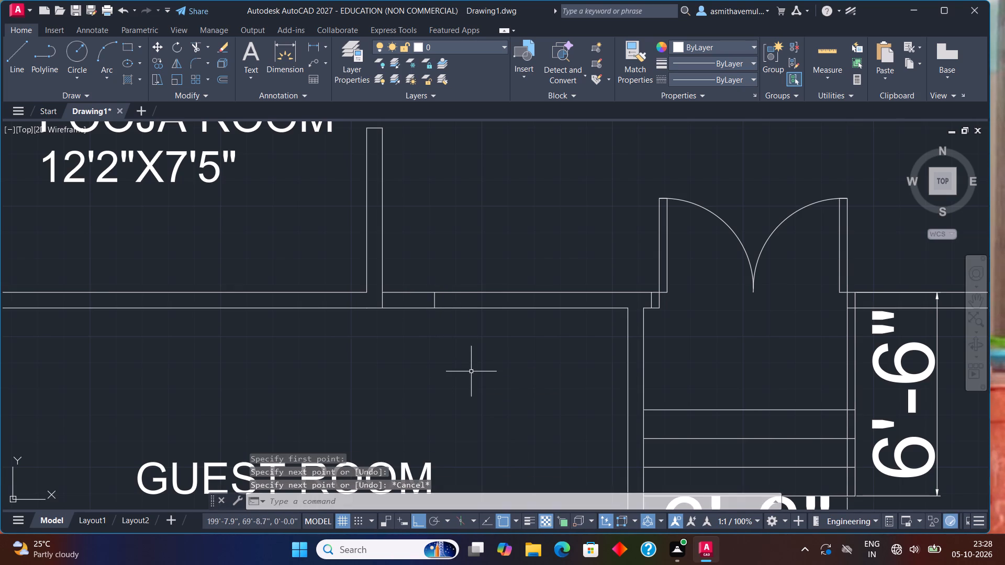
{"action": "key", "text": "l"}
{"action": "key", "text": "Return"}
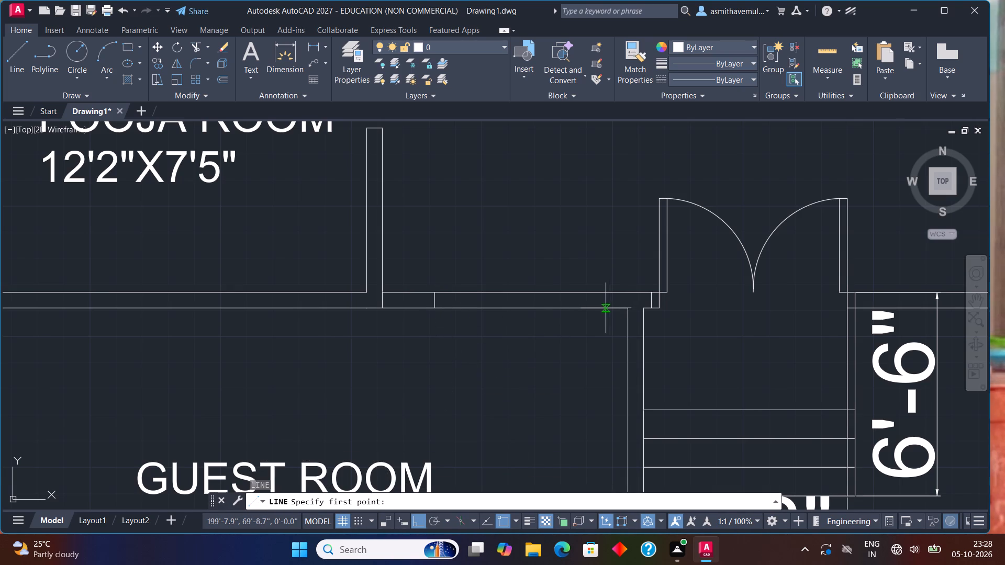
{"action": "left_click", "coordinate": [602, 308]}
{"action": "left_click", "coordinate": [602, 293]}
{"action": "key", "text": "Escape"}
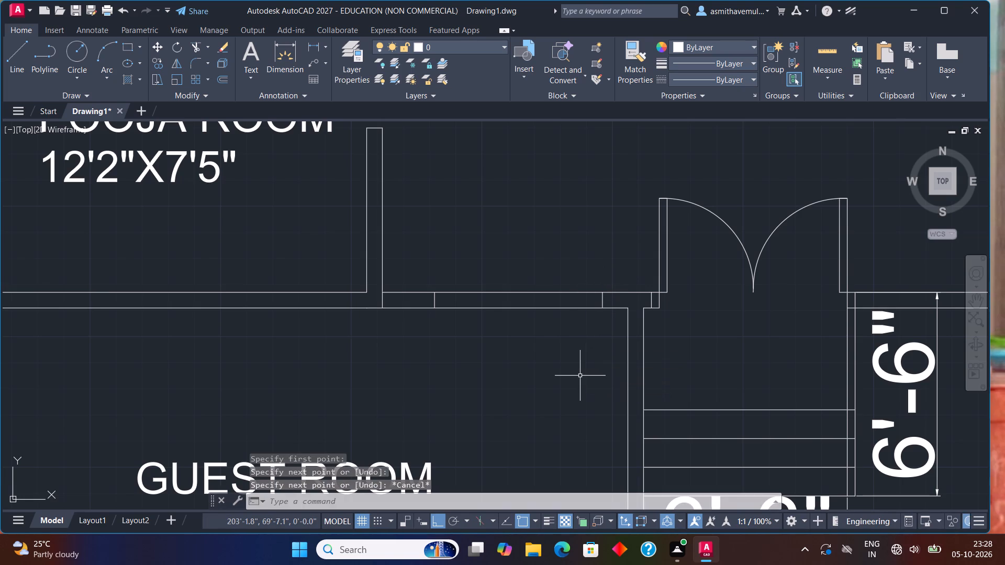
Trim both lines of the guest room's upper wall between the two jamb lines to open the doorway.
{"action": "type", "text": "TR"}
{"action": "type", "text": "IM"}
{"action": "key", "text": "Return"}
{"action": "left_click_drag", "start_coordinate": [577, 371], "coordinate": [544, 302]}
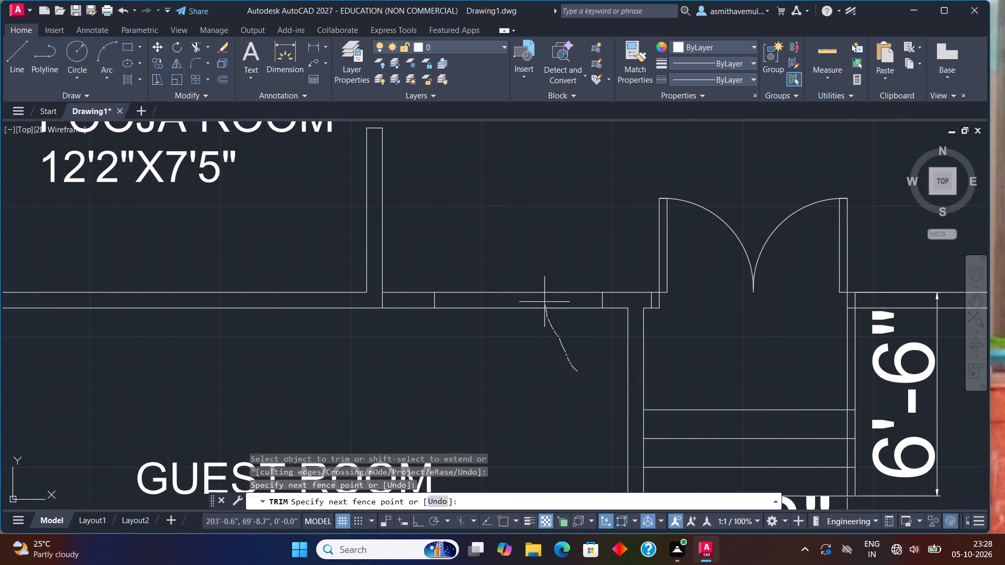
{"action": "left_click_drag", "start_coordinate": [544, 302], "coordinate": [538, 257]}
Trim the short piece of the pooja room's side wall line that crosses the guest room's upper wall.
{"action": "scroll", "coordinate": [386, 290], "scroll_direction": "up", "scroll_amount": 1}
{"action": "left_click_drag", "start_coordinate": [372, 302], "coordinate": [402, 302]}
{"action": "scroll", "coordinate": [530, 278], "scroll_direction": "down", "scroll_amount": 3}
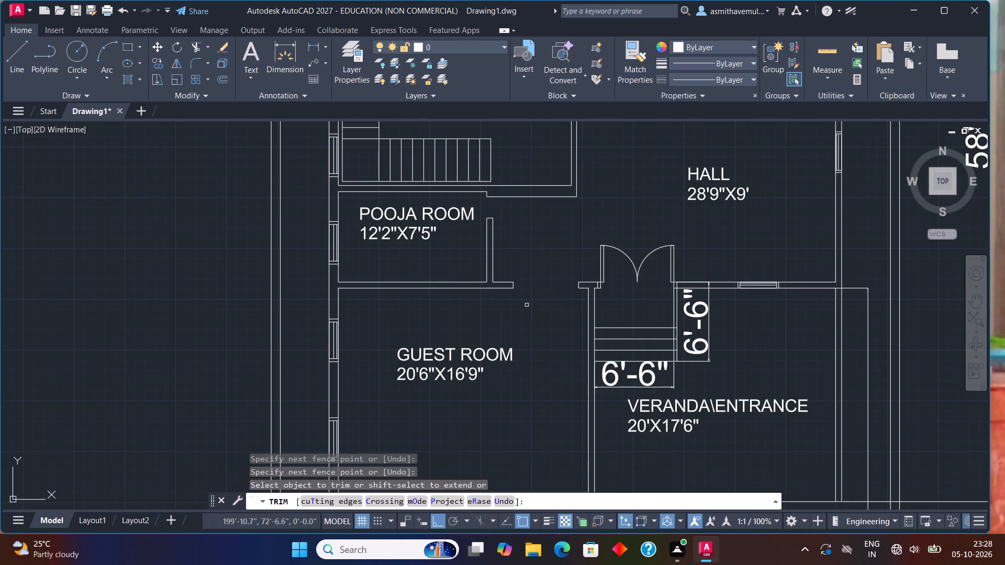
{"action": "key", "text": "Escape"}
Set up a Save As to the Desktop with the file name MULTI STOREY BUILDING GROUND FLOOR PLAN.
{"action": "scroll", "coordinate": [528, 307], "scroll_direction": "down", "scroll_amount": 2}
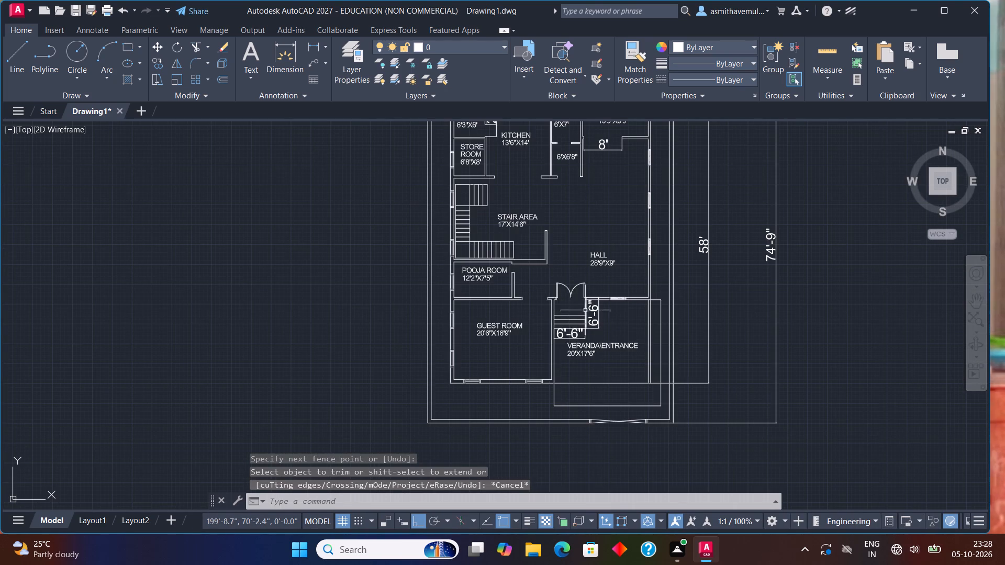
{"action": "middle_click_drag", "start_coordinate": [615, 250], "coordinate": [594, 282]}
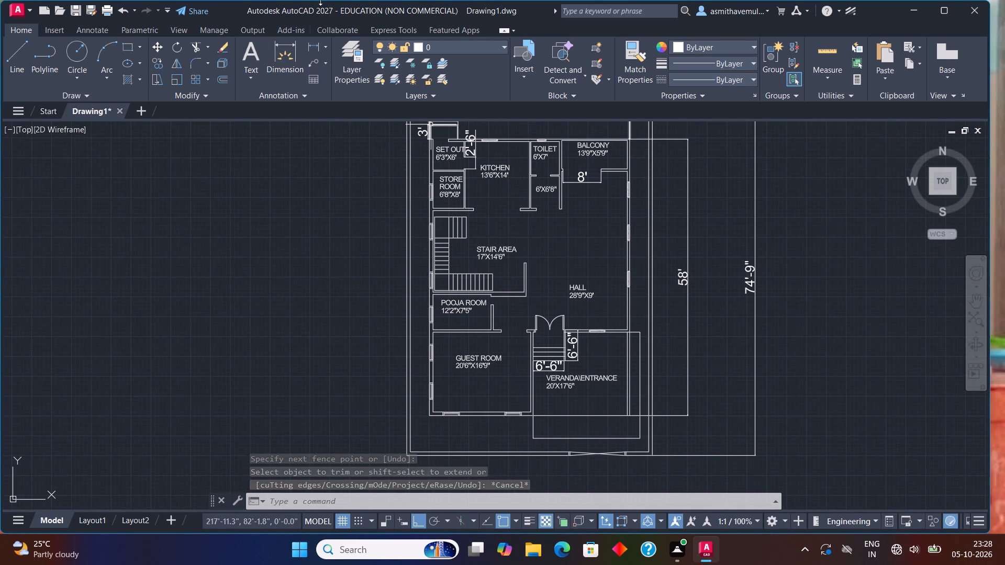
{"action": "left_click", "coordinate": [25, 6]}
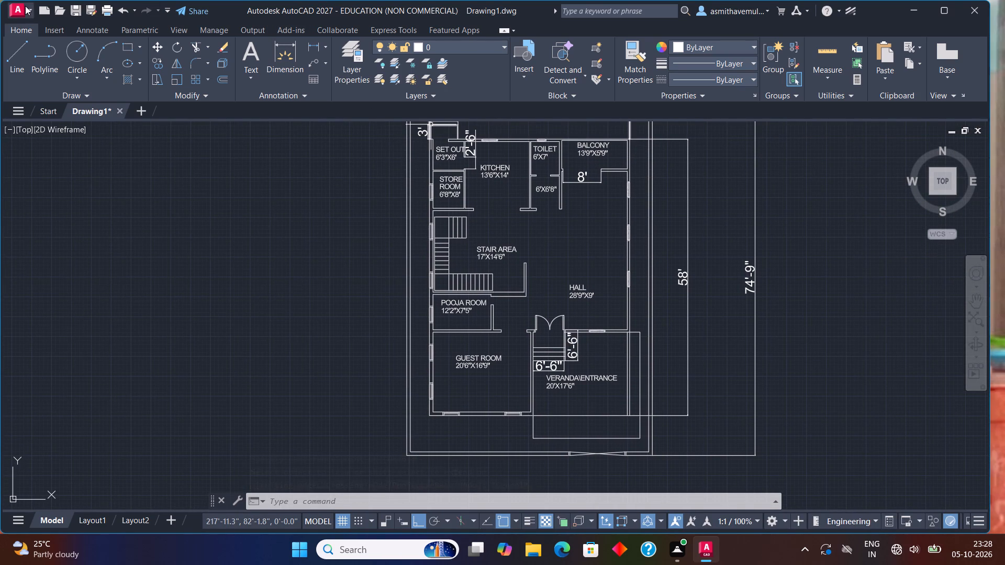
{"action": "left_click", "coordinate": [80, 171]}
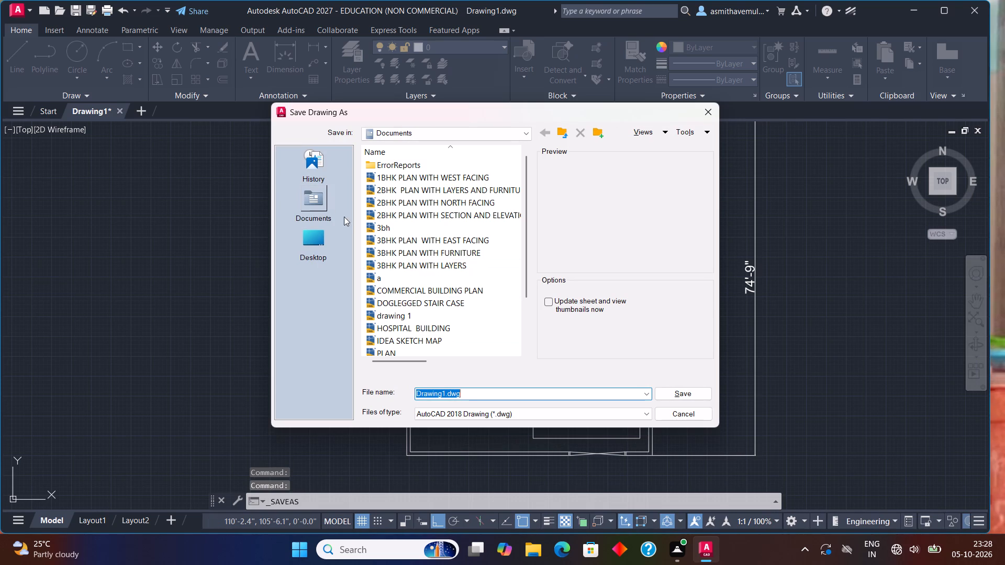
{"action": "left_click", "coordinate": [309, 231]}
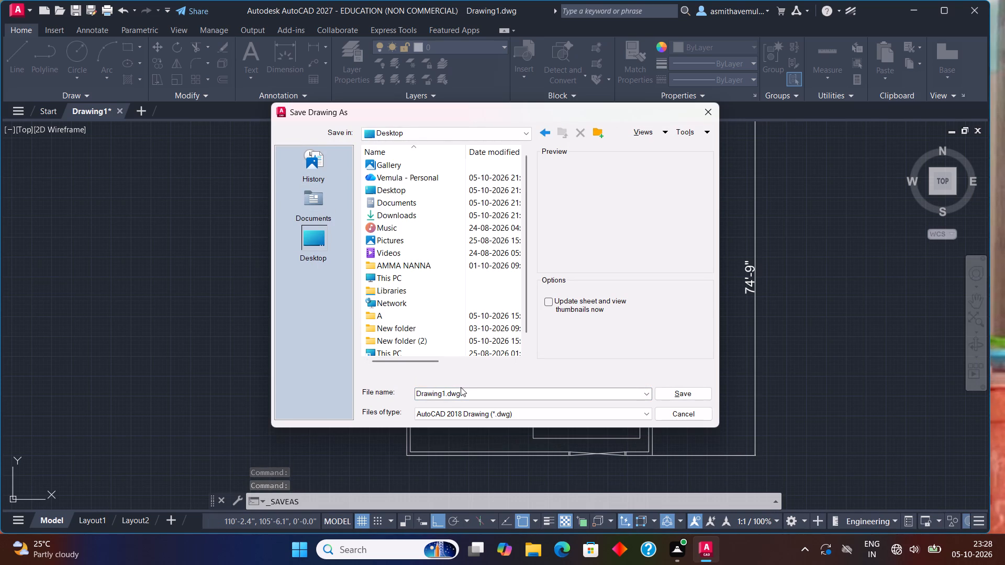
{"action": "key", "text": "BackSpace"}
{"action": "key", "text": "BackSpace"}
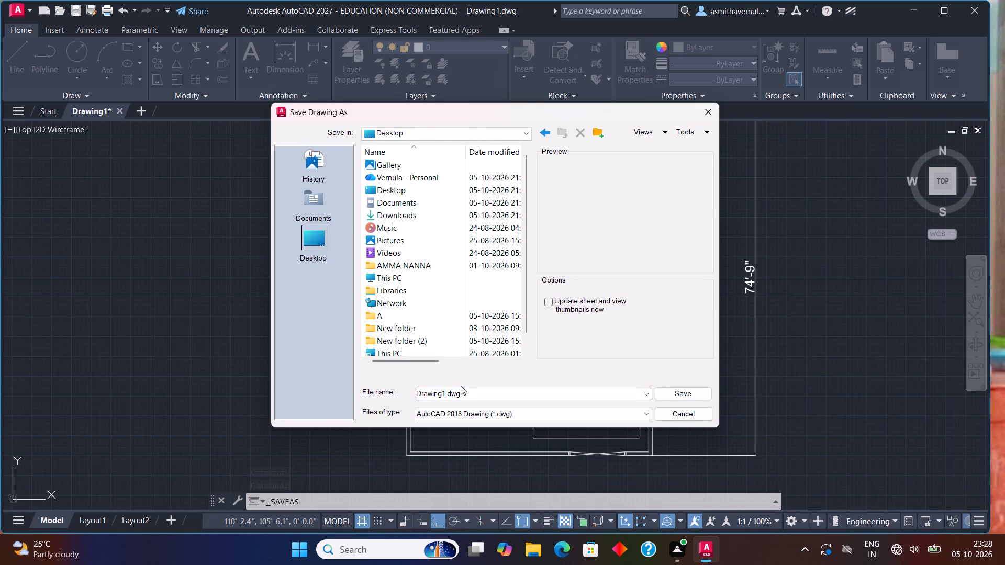
{"action": "left_click", "coordinate": [462, 389]}
{"action": "key", "text": "BackSpace"}
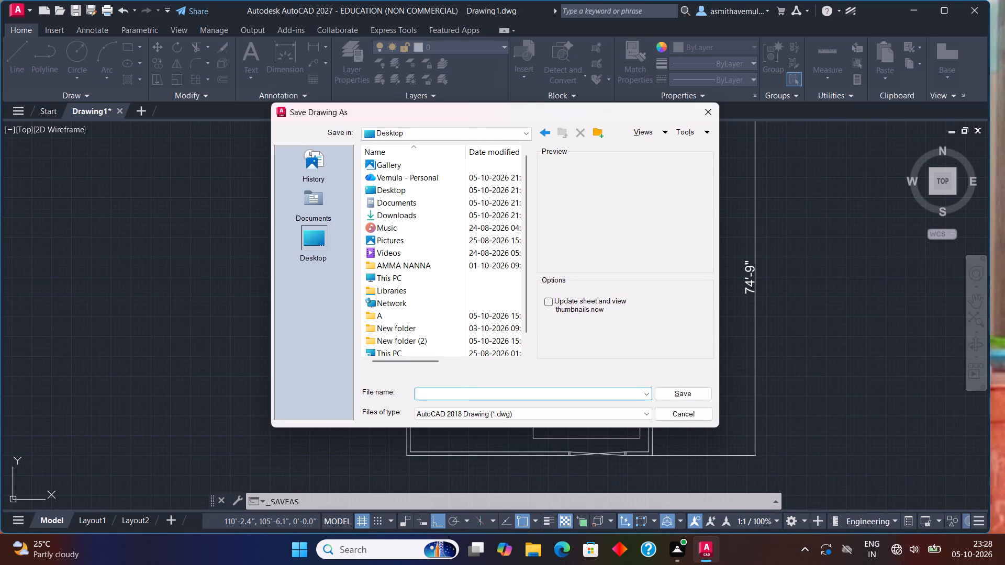
{"action": "type", "text": "MULTI"}
{"action": "key", "text": "space"}
{"action": "type", "text": "STORE"}
{"action": "type", "text": "Y"}
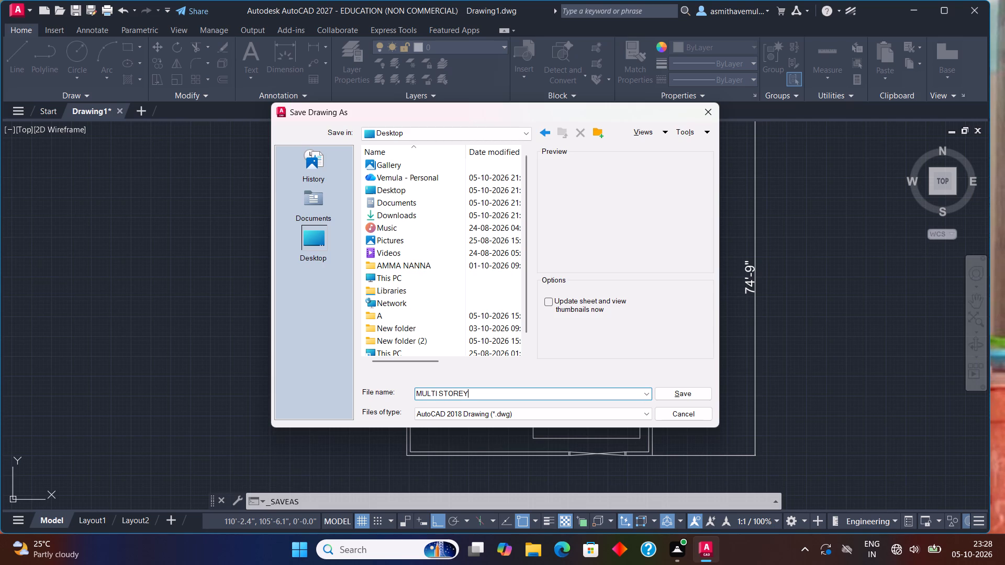
{"action": "key", "text": "space"}
{"action": "type", "text": "BUL"}
{"action": "key", "text": "BackSpace"}
{"action": "type", "text": "IL"}
{"action": "type", "text": "DING"}
{"action": "key", "text": "space"}
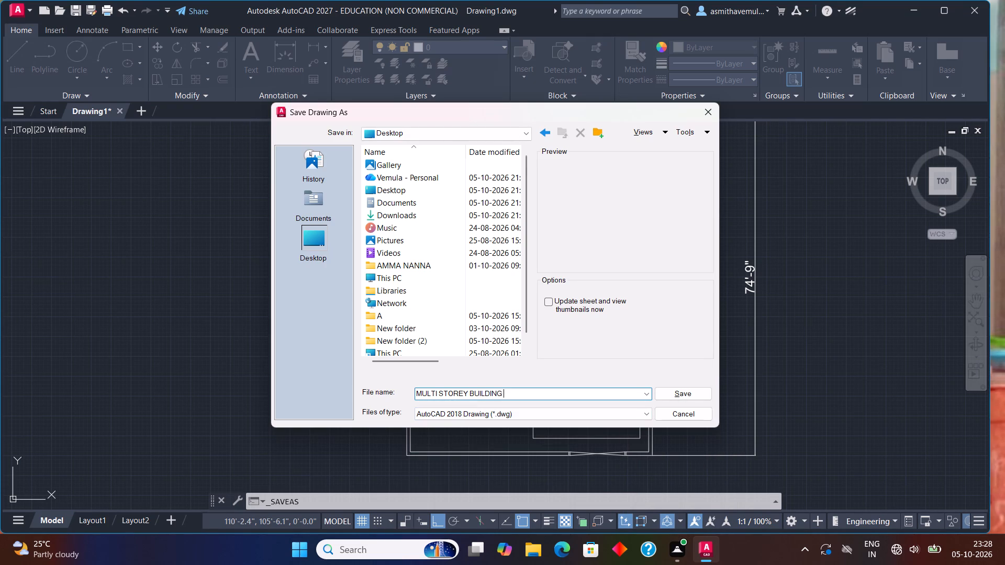
{"action": "type", "text": "GRI"}
{"action": "key", "text": "BackSpace"}
{"action": "type", "text": "OUND FLOOR PLAN"}
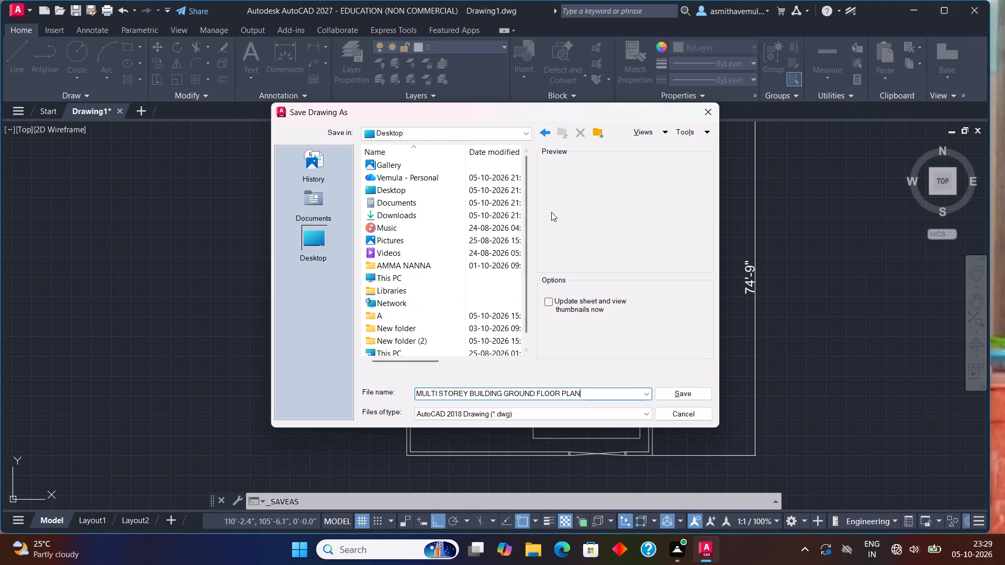
Move the save dialog aside and examine the floor plan behind it.
{"action": "left_click_drag", "start_coordinate": [608, 109], "coordinate": [439, 106]}
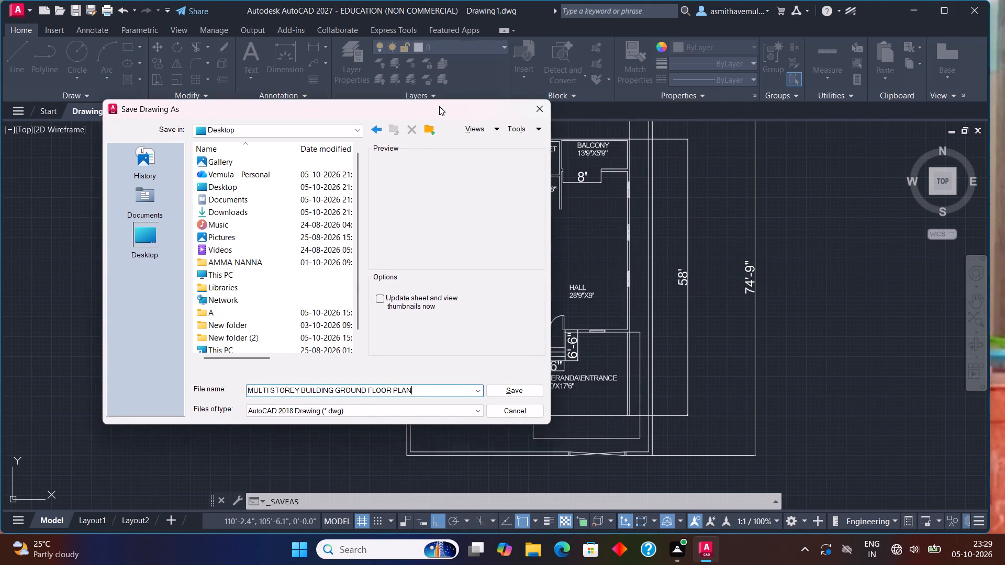
{"action": "left_click_drag", "start_coordinate": [439, 106], "coordinate": [352, 88]}
{"action": "middle_click_drag", "start_coordinate": [584, 354], "coordinate": [739, 258]}
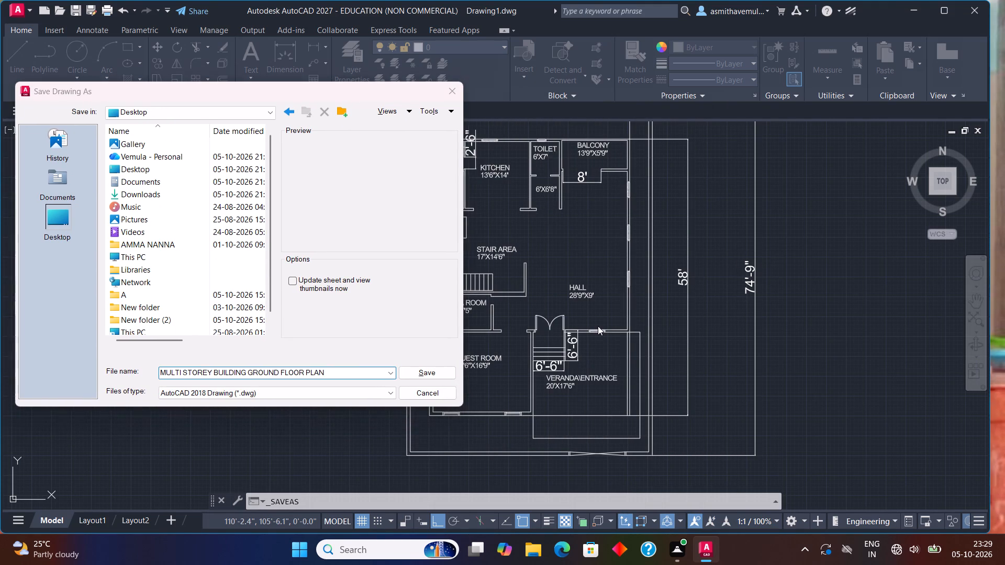
{"action": "middle_click_drag", "start_coordinate": [595, 317], "coordinate": [686, 242]}
{"action": "scroll", "coordinate": [560, 287], "scroll_direction": "up", "scroll_amount": 1}
{"action": "left_click_drag", "start_coordinate": [409, 92], "coordinate": [550, 14]}
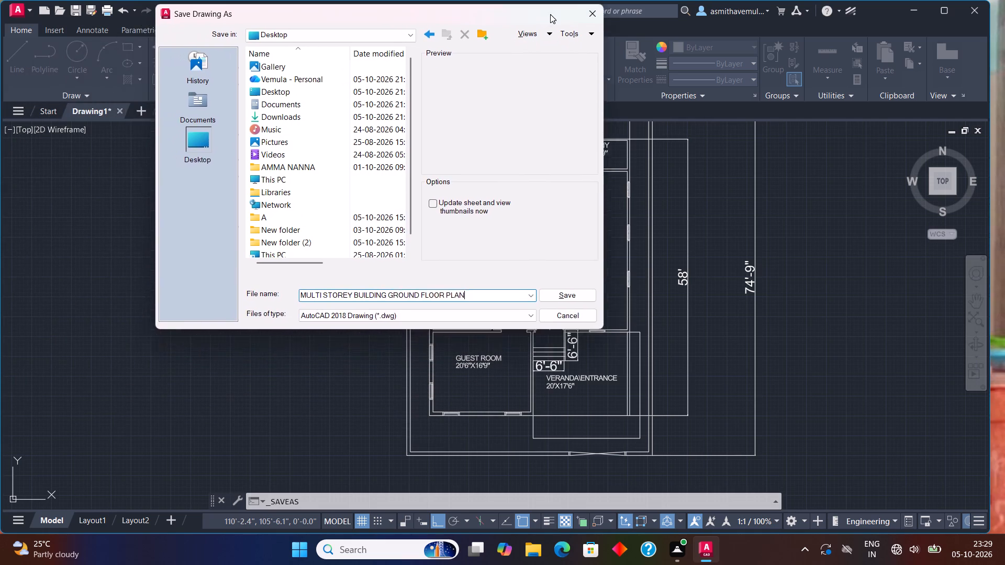
{"action": "left_click_drag", "start_coordinate": [550, 14], "coordinate": [256, 0]}
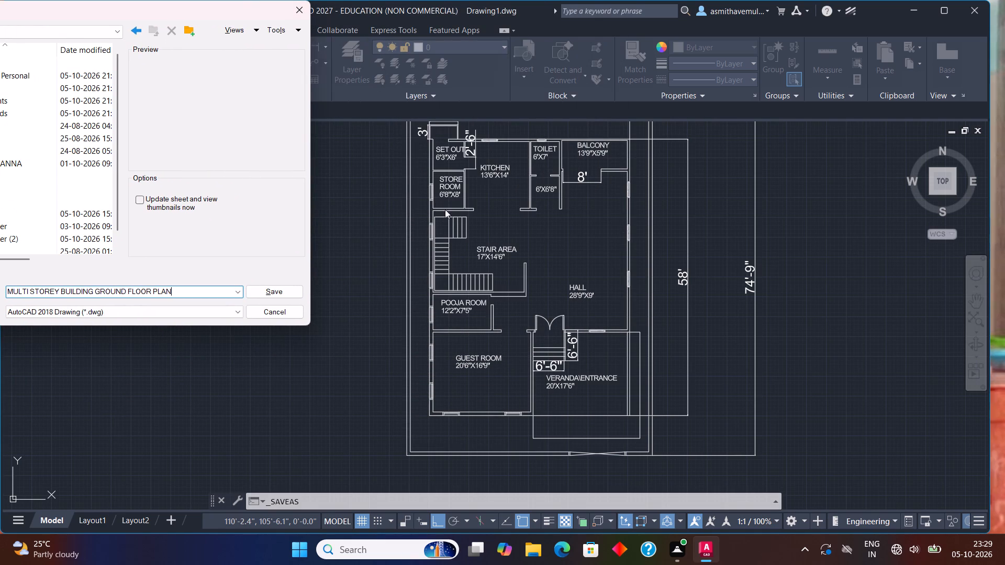
{"action": "scroll", "coordinate": [447, 211], "scroll_direction": "up", "scroll_amount": 2}
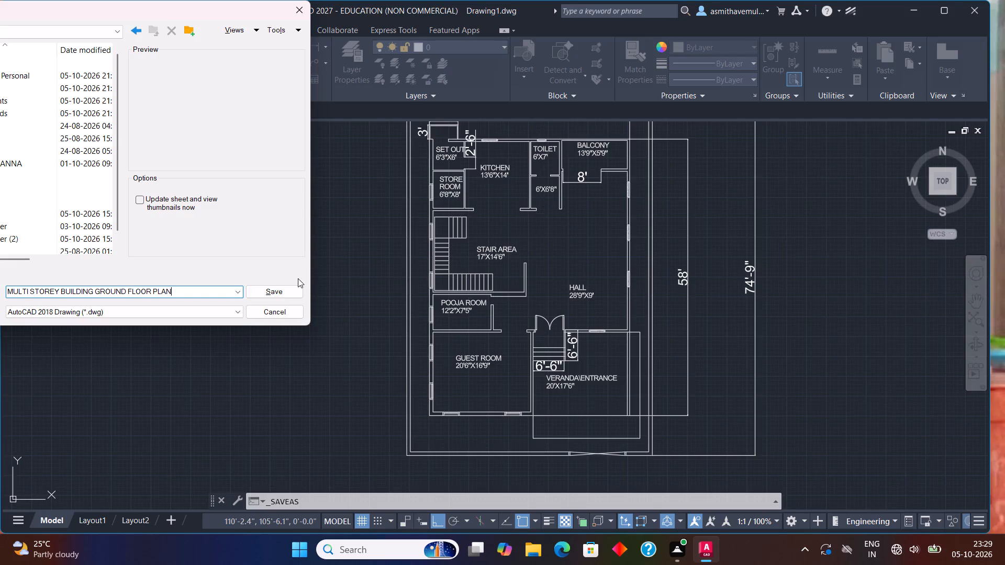
Save the drawing to the Desktop under the entered file name.
{"action": "left_click", "coordinate": [282, 288]}
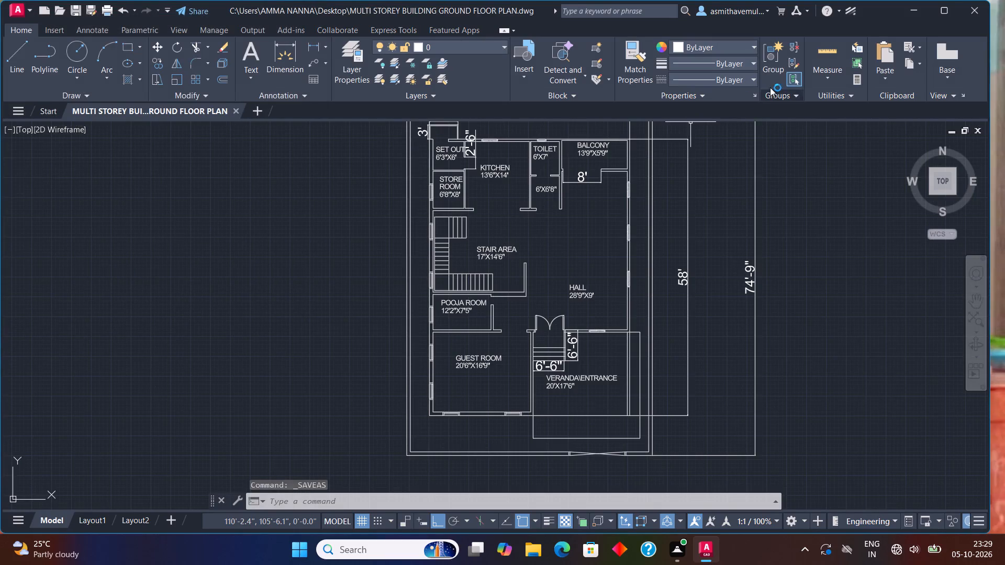
Close AutoCAD.
{"action": "left_click", "coordinate": [980, 10]}
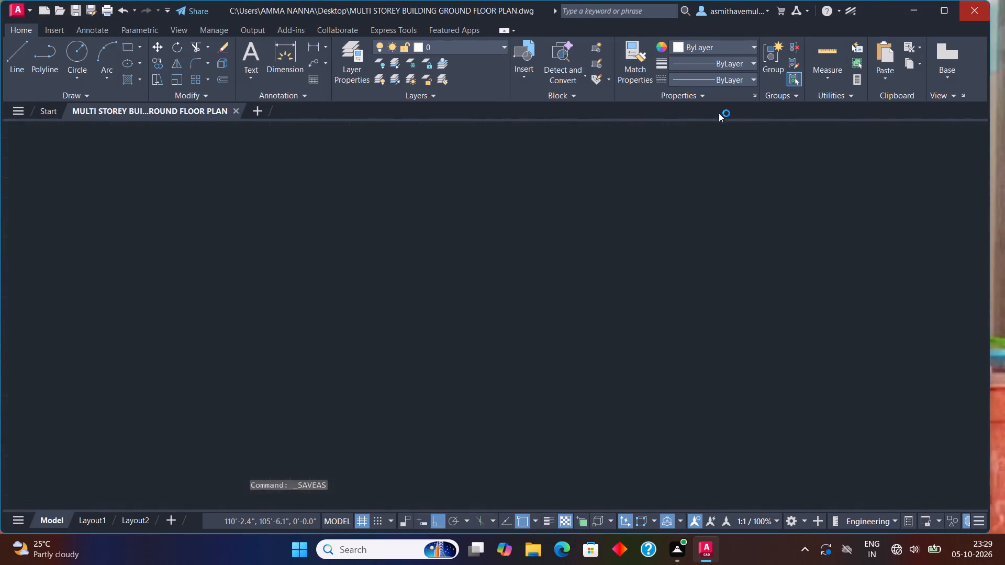